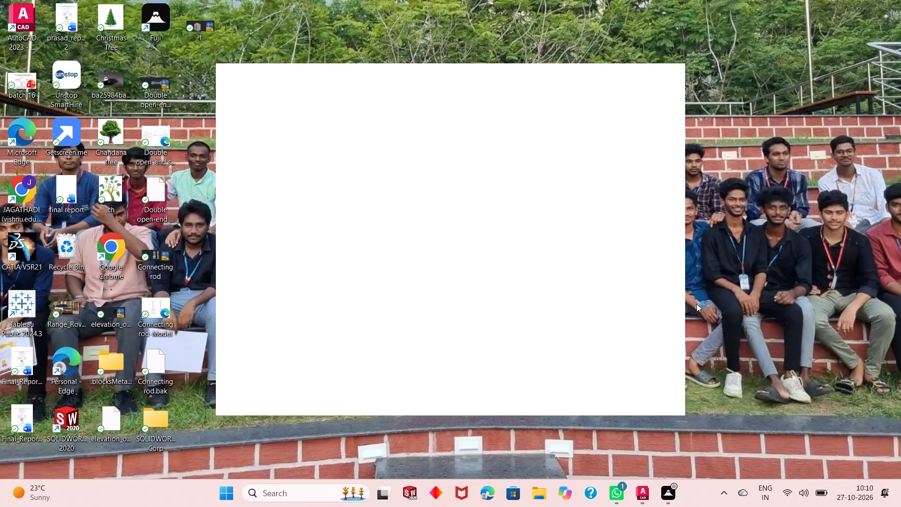
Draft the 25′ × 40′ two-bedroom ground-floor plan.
Bring the running AutoCAD 2023 window to the front.
click(645, 490)
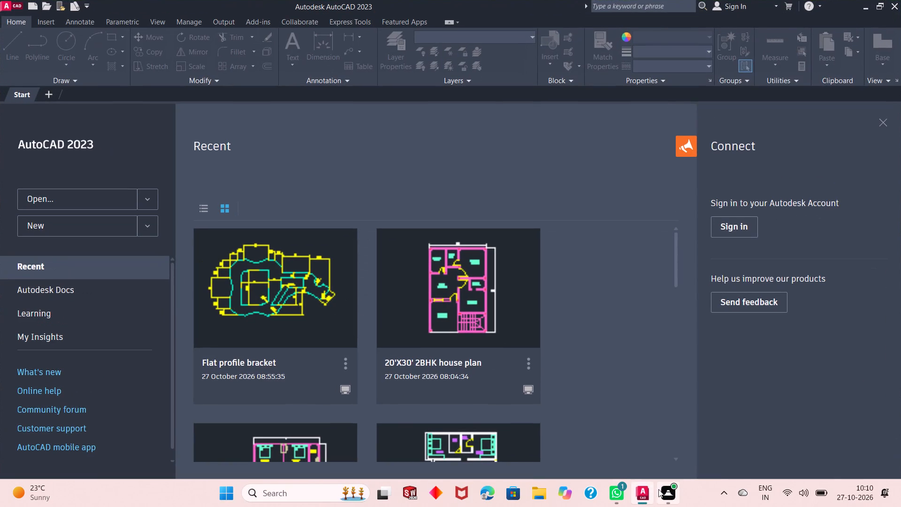
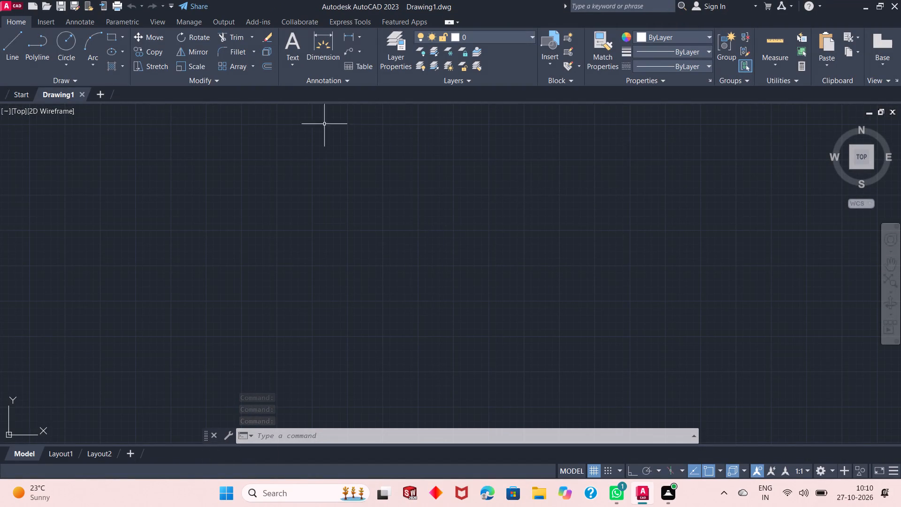
Turn on command log recording with LOGFILEON.
click(279, 431)
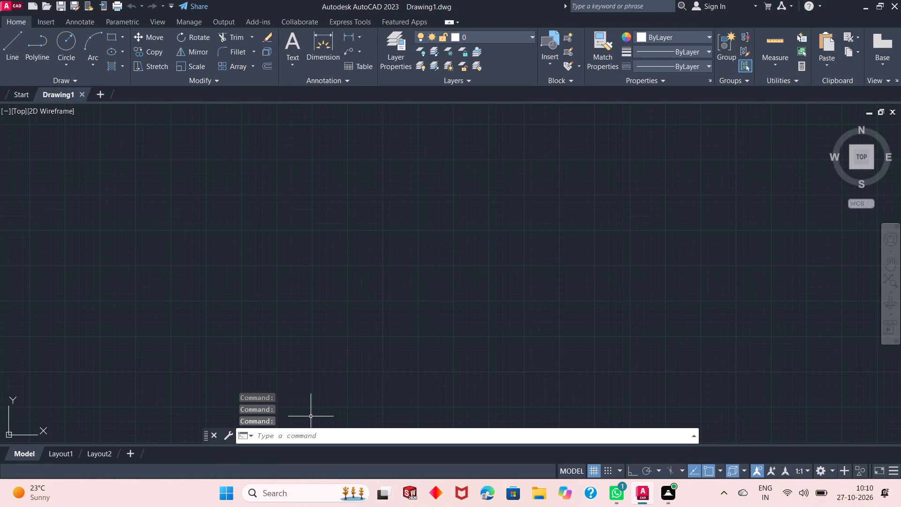
text(log)
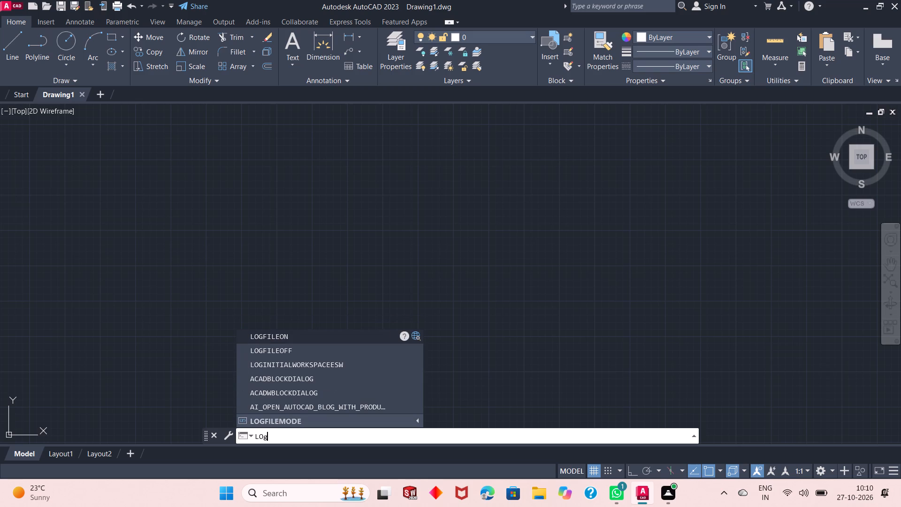
click(299, 340)
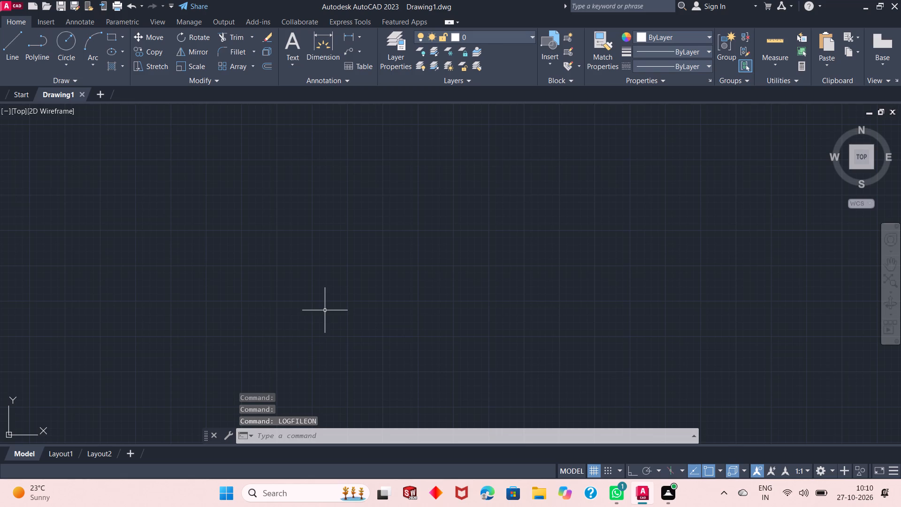
Set the model space limits with lower left corner 0,0 and upper right corner 100,100.
text(lim)
key(Return)
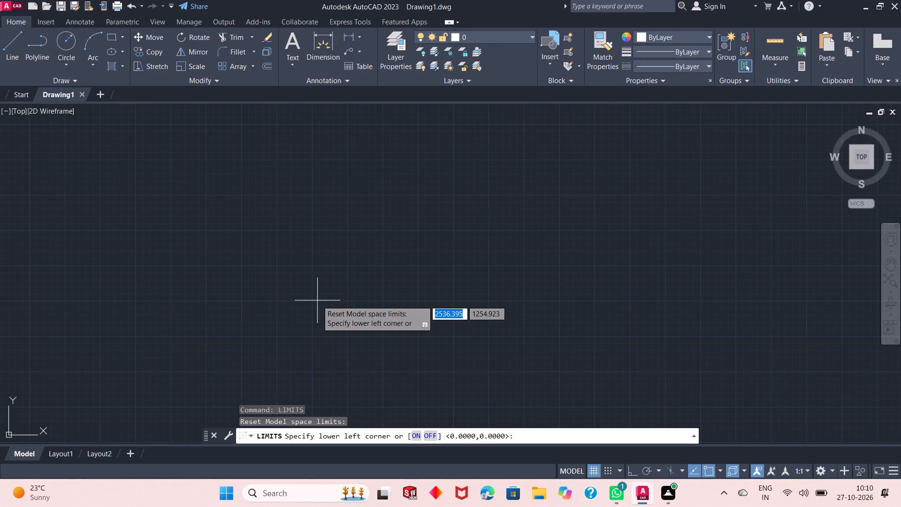
text(0,0)
key(Return)
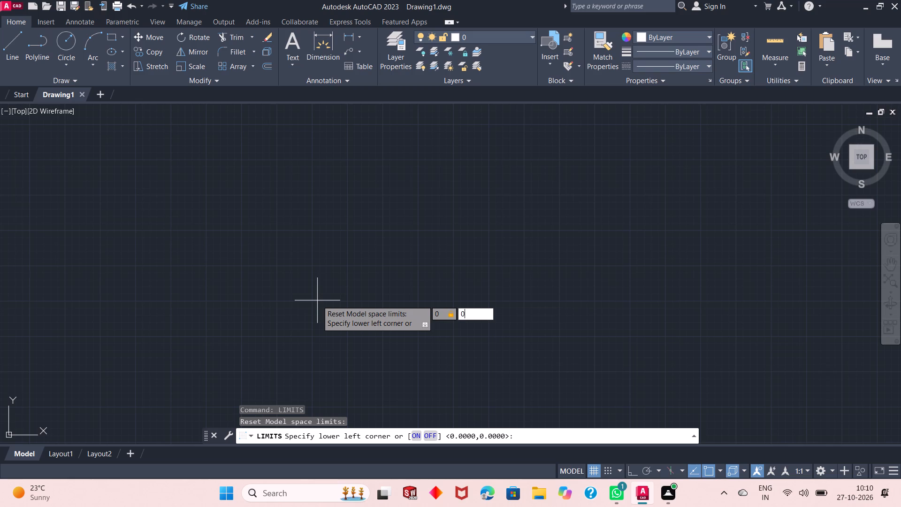
text(100,100)
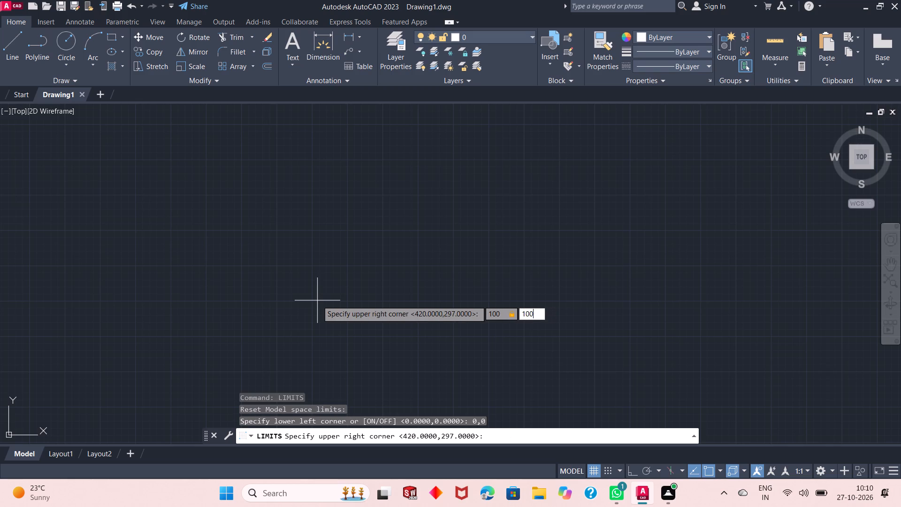
key(Return)
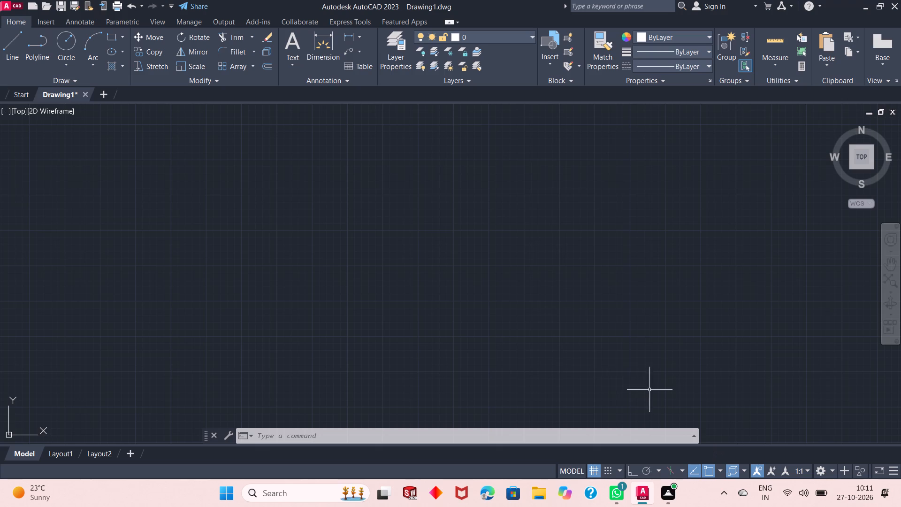
Configure the drawing units to Engineering length type, 0'-0" precision and an insertion scale in inches.
text(un)
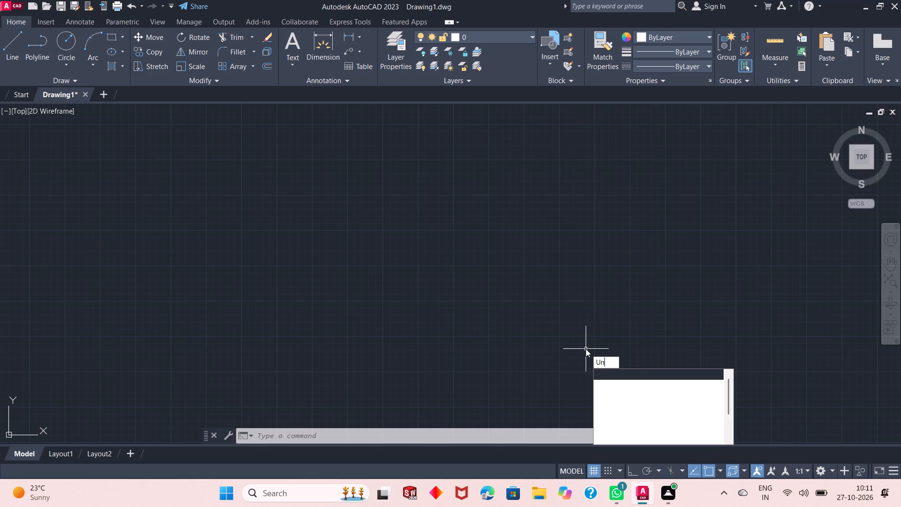
key(Return)
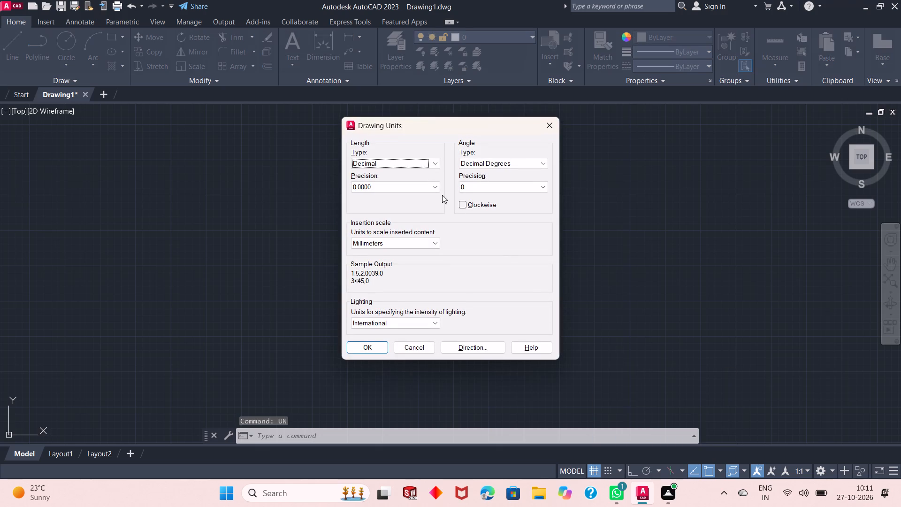
click(437, 163)
click(420, 190)
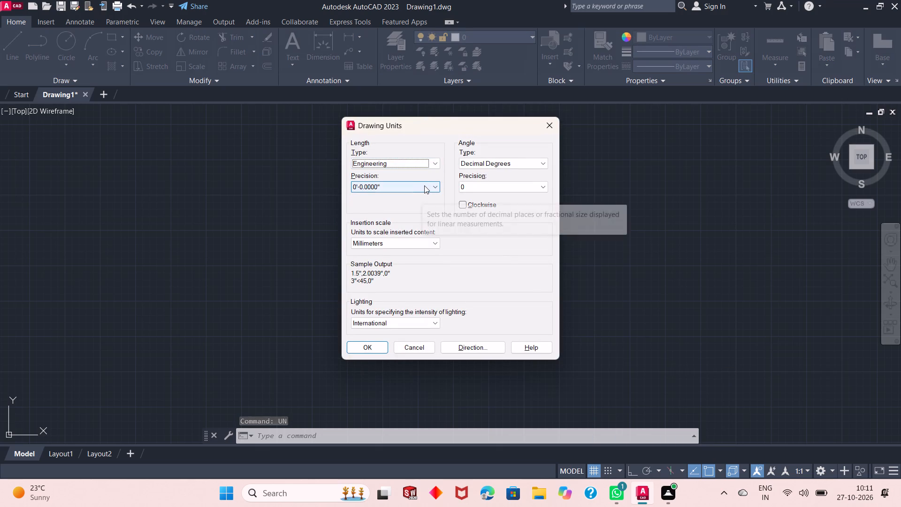
click(425, 185)
click(406, 196)
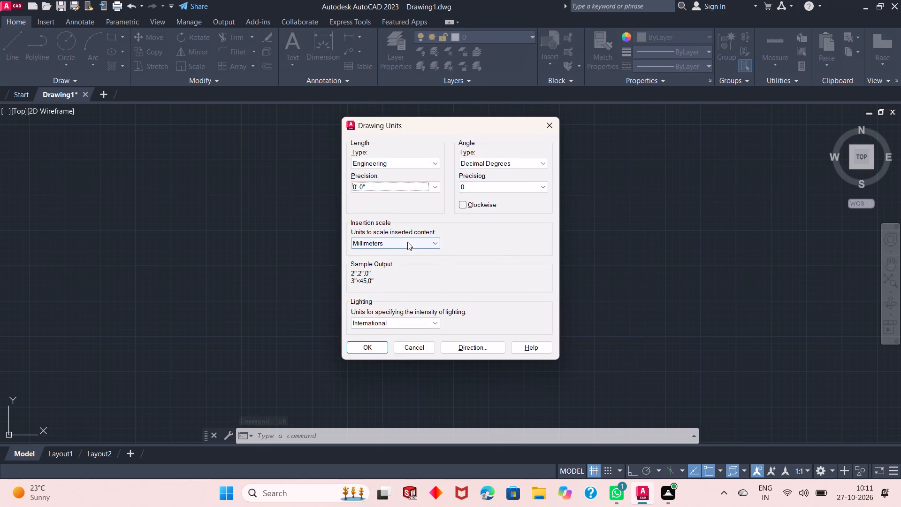
click(408, 242)
click(400, 260)
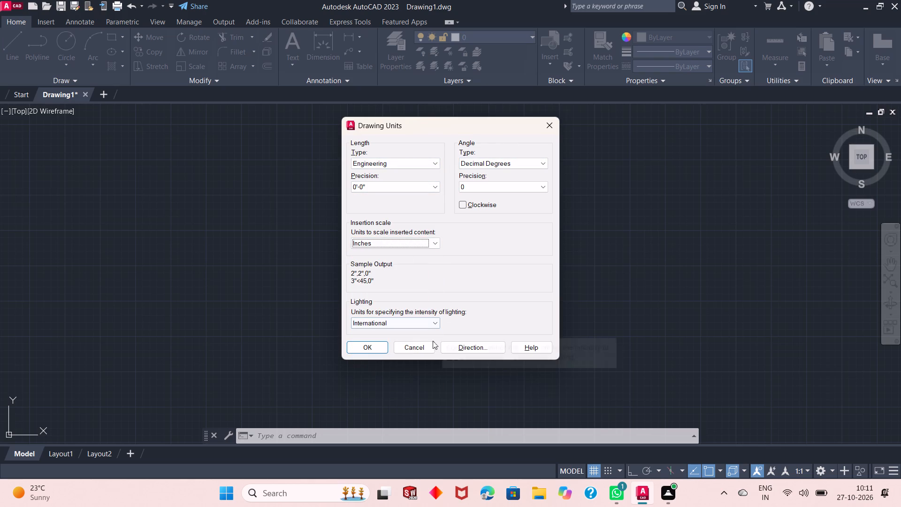
click(383, 348)
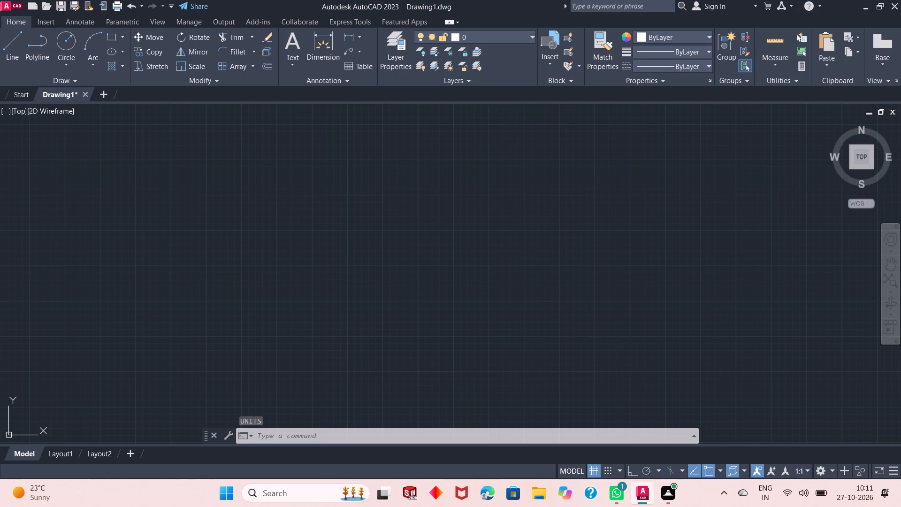
Modify the ISO-25 dimension style's primary units to Engineering format with 0'-0" precision and make the style current.
key(d)
key(Return)
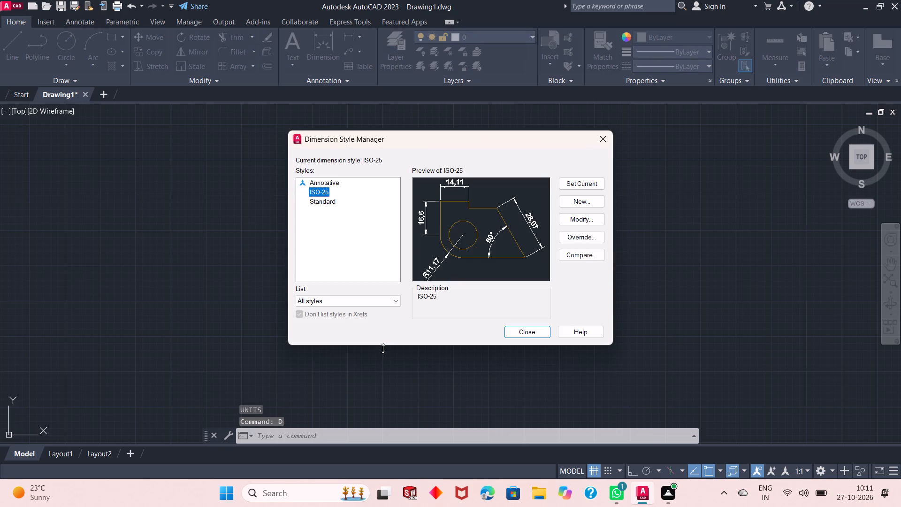
click(573, 221)
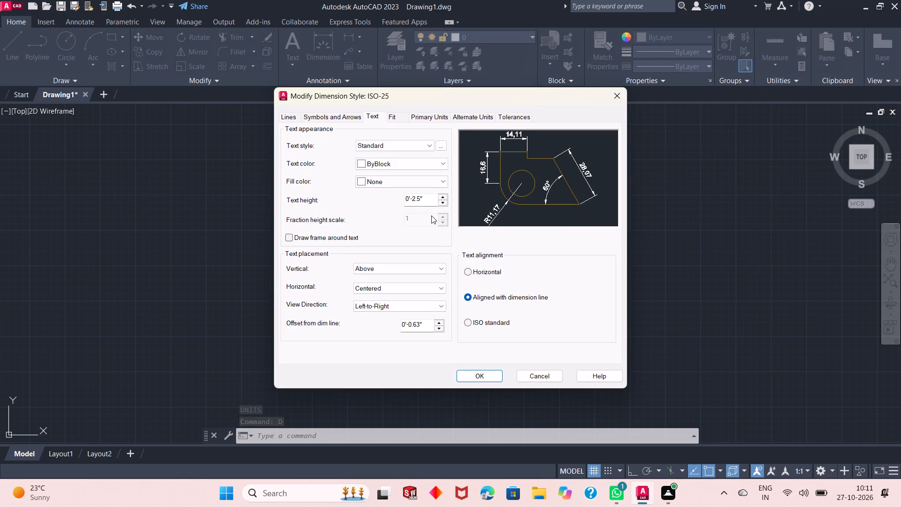
click(435, 116)
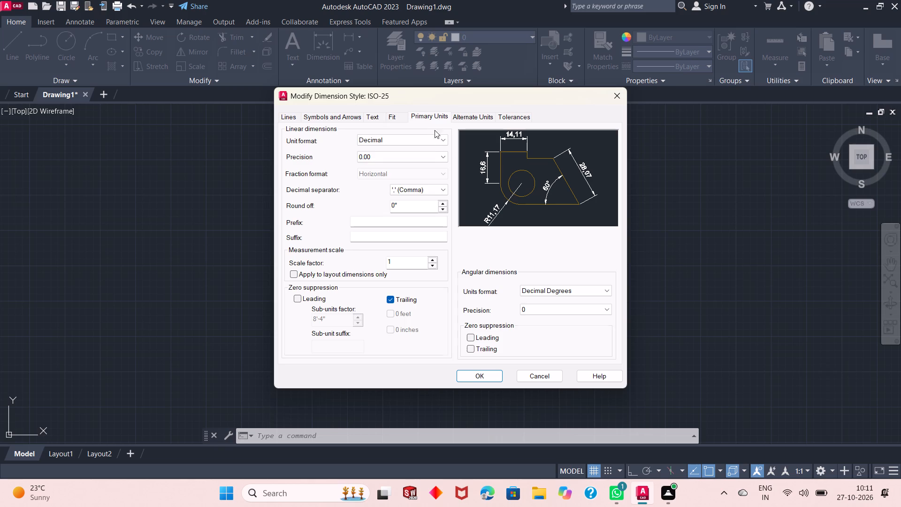
click(437, 146)
click(434, 138)
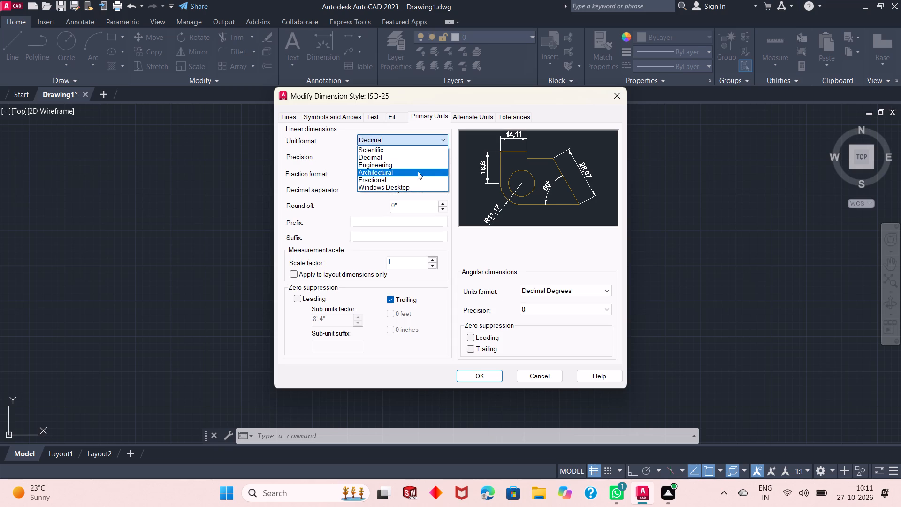
click(416, 167)
click(415, 157)
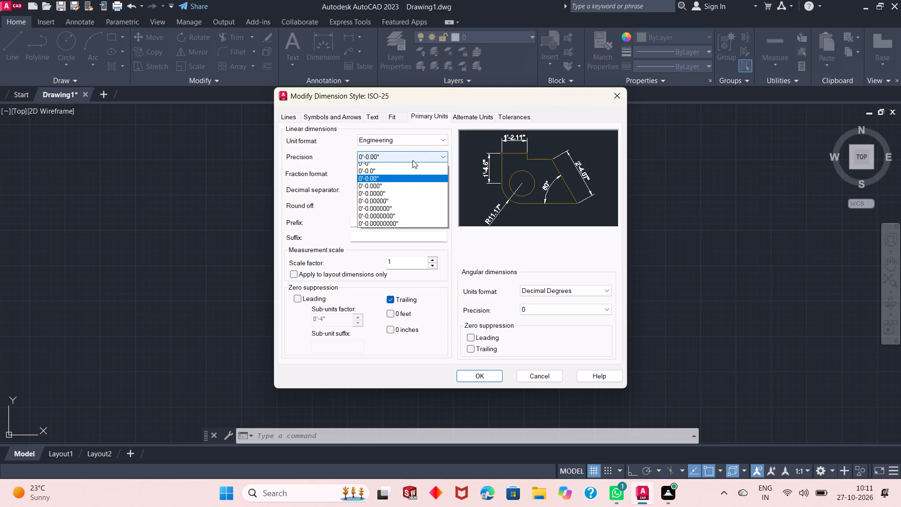
click(411, 167)
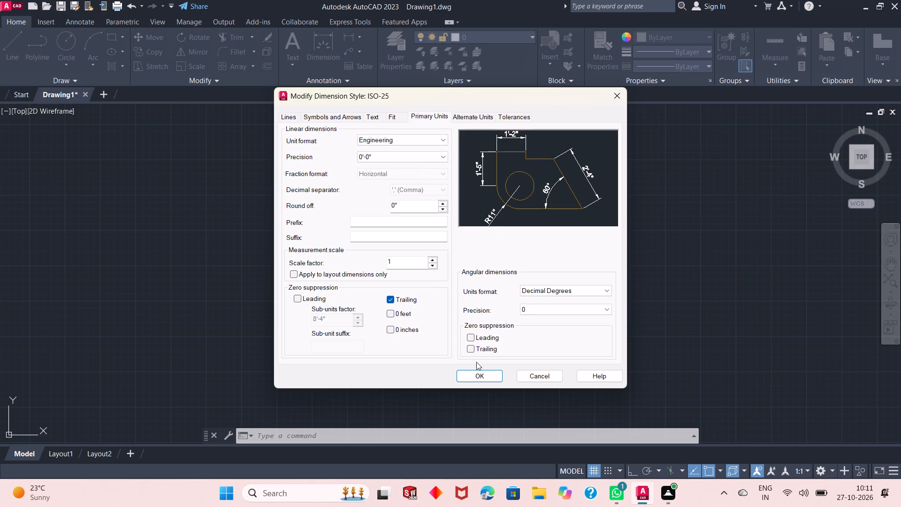
click(479, 372)
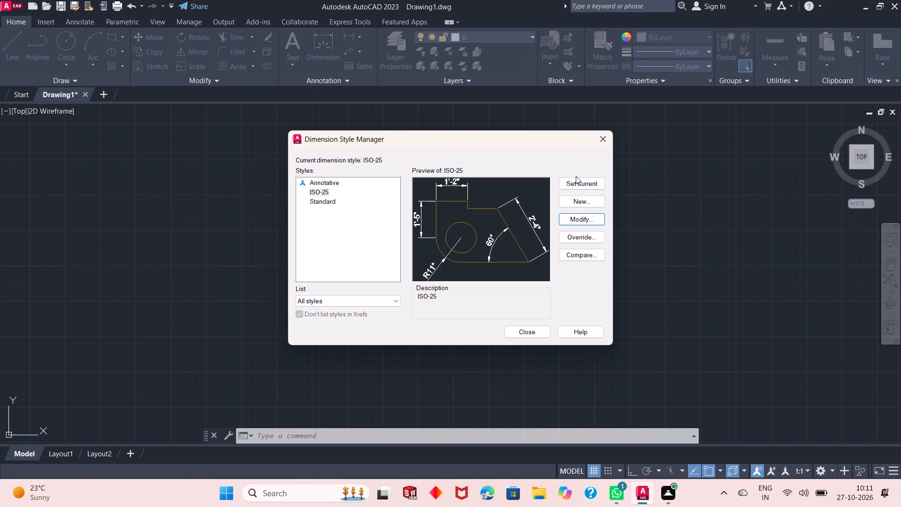
click(578, 183)
click(578, 184)
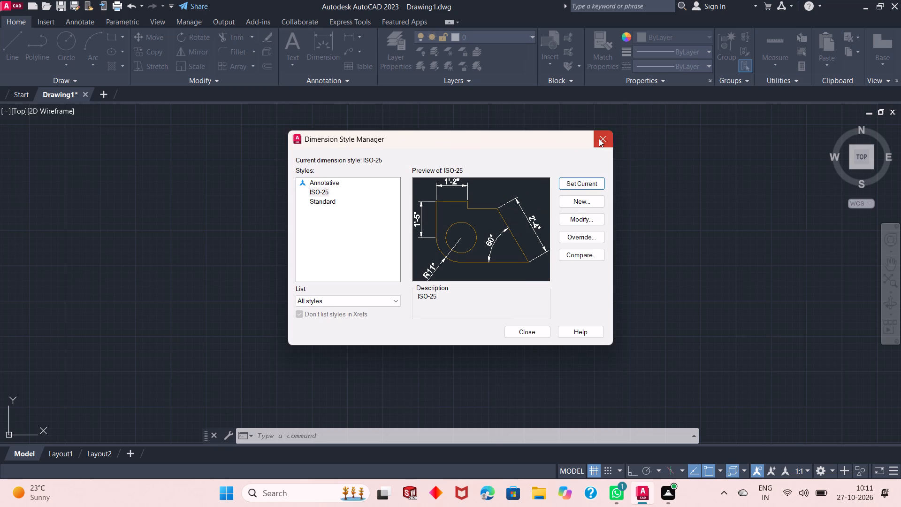
click(599, 138)
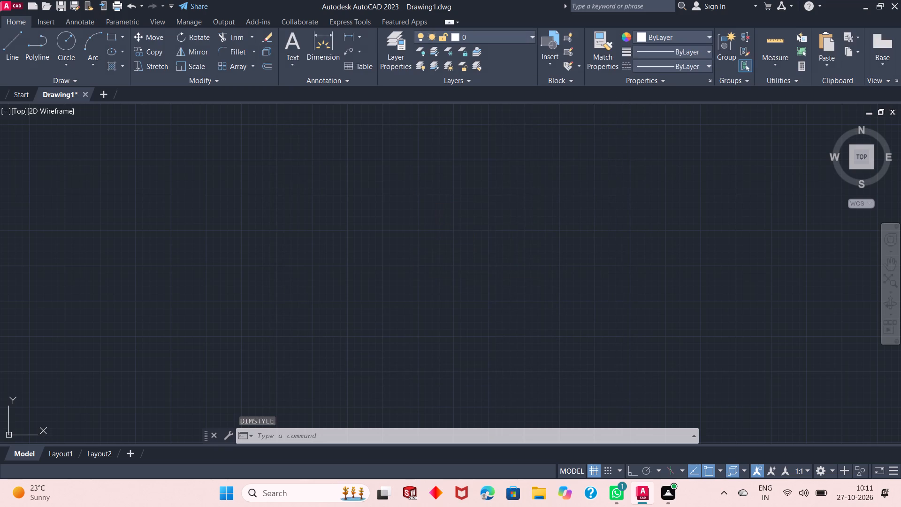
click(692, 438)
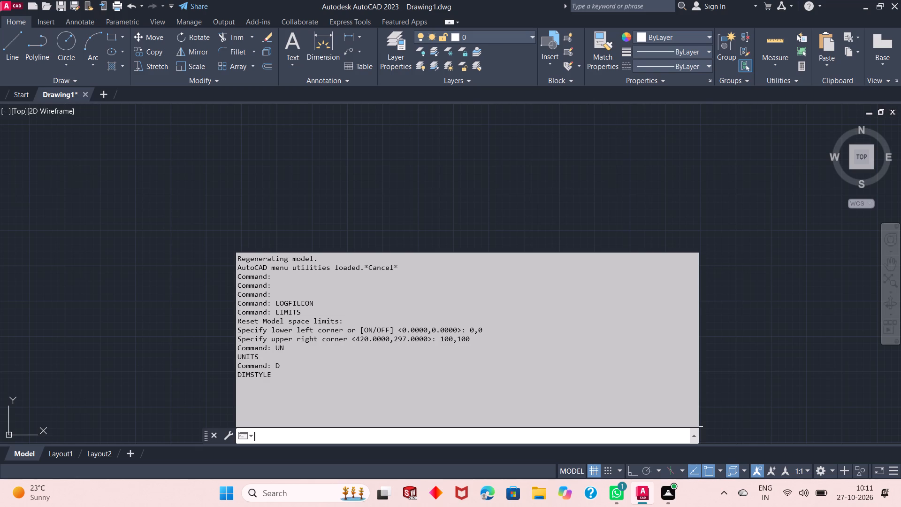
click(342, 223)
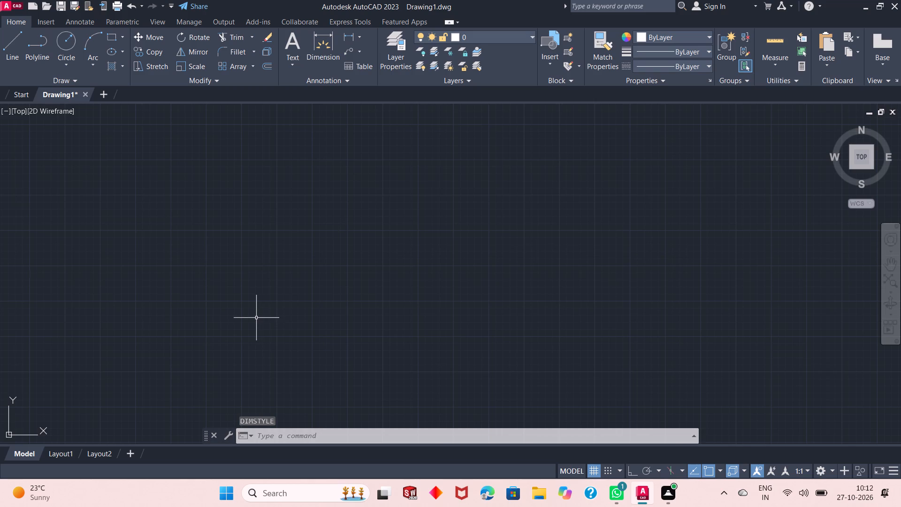
Create four new layers with default names in the layer properties.
click(390, 46)
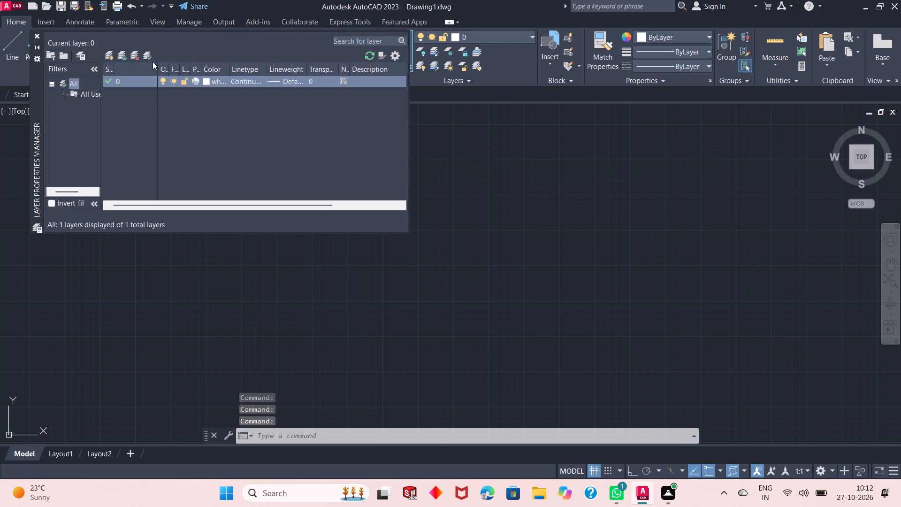
click(109, 56)
click(109, 56)
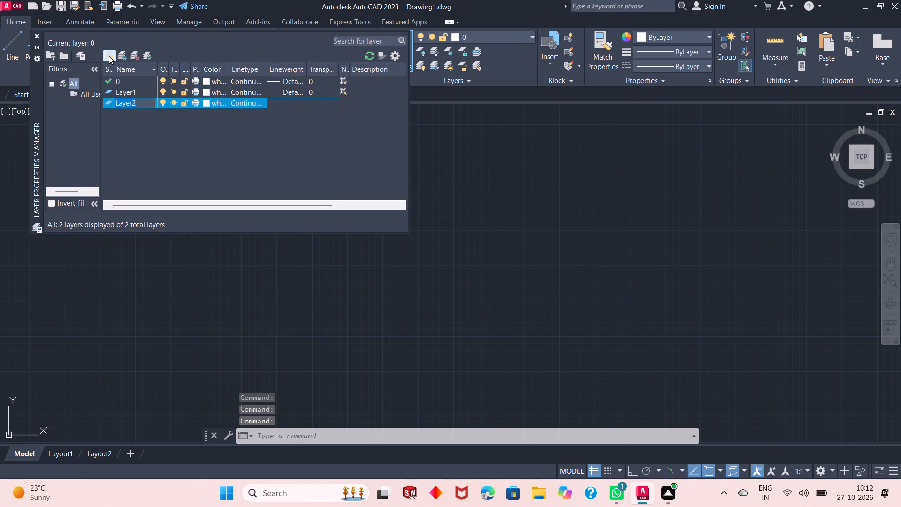
click(109, 56)
click(109, 56)
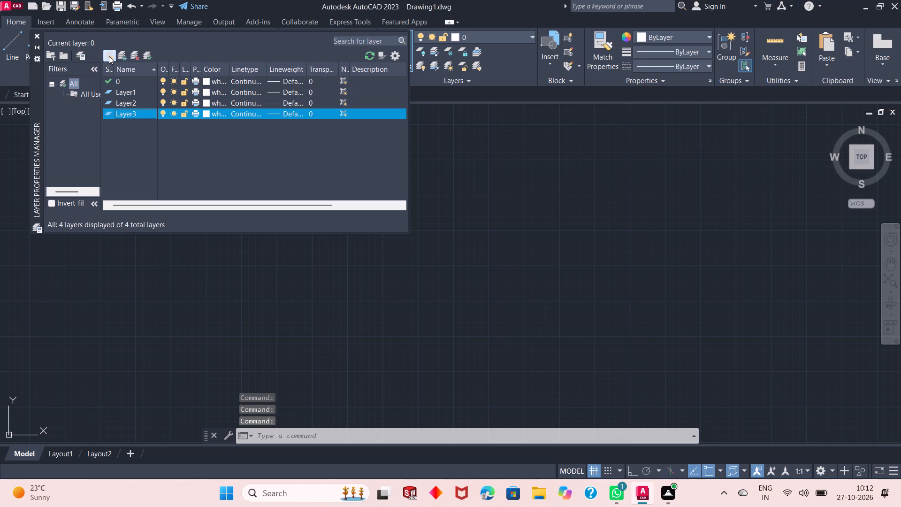
Set the colour of Layer1 to index colour 111, a light green.
click(208, 96)
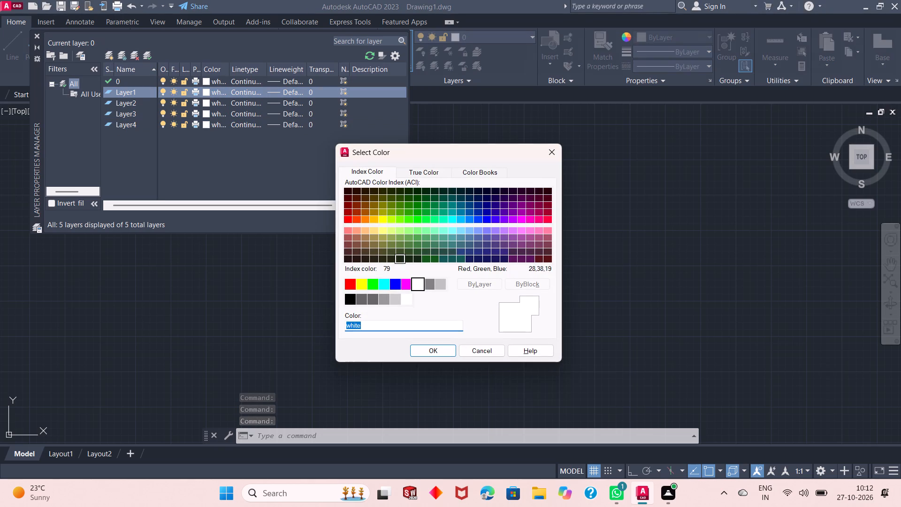
click(441, 225)
click(441, 225)
click(445, 213)
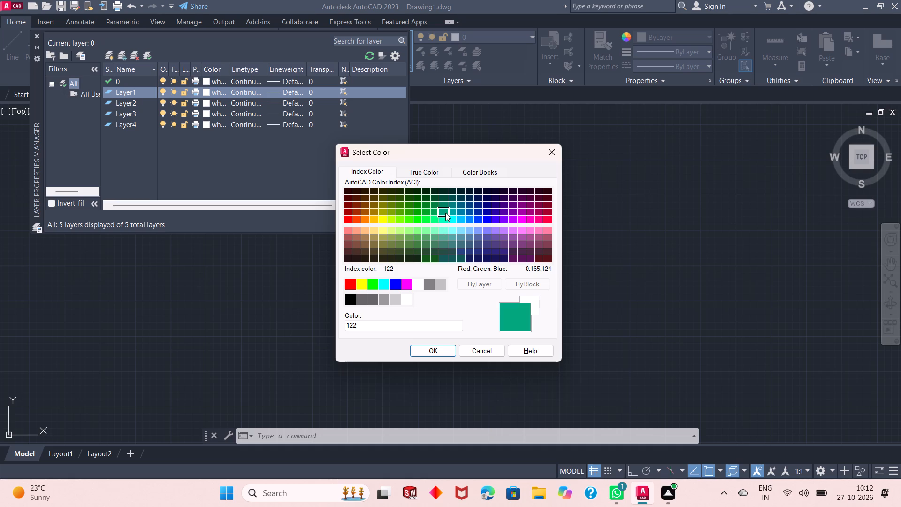
click(446, 219)
click(444, 232)
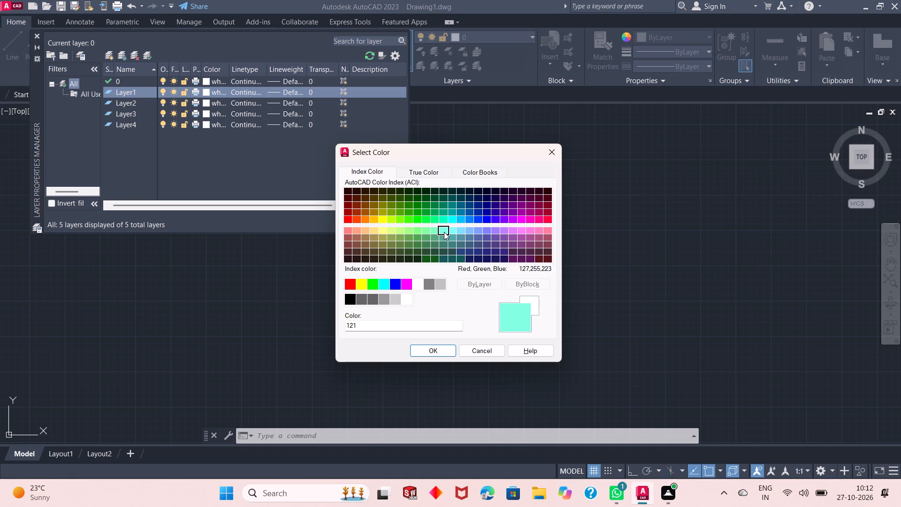
click(436, 232)
click(446, 232)
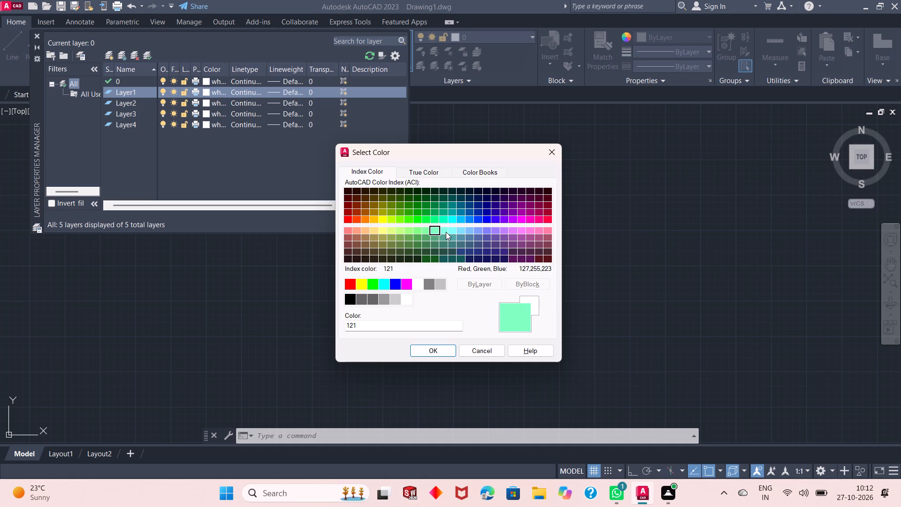
click(439, 232)
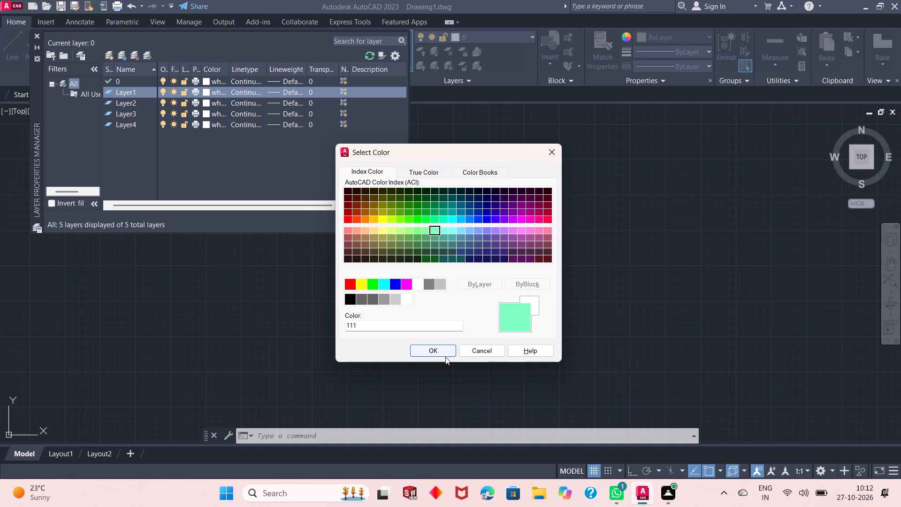
click(445, 357)
click(446, 347)
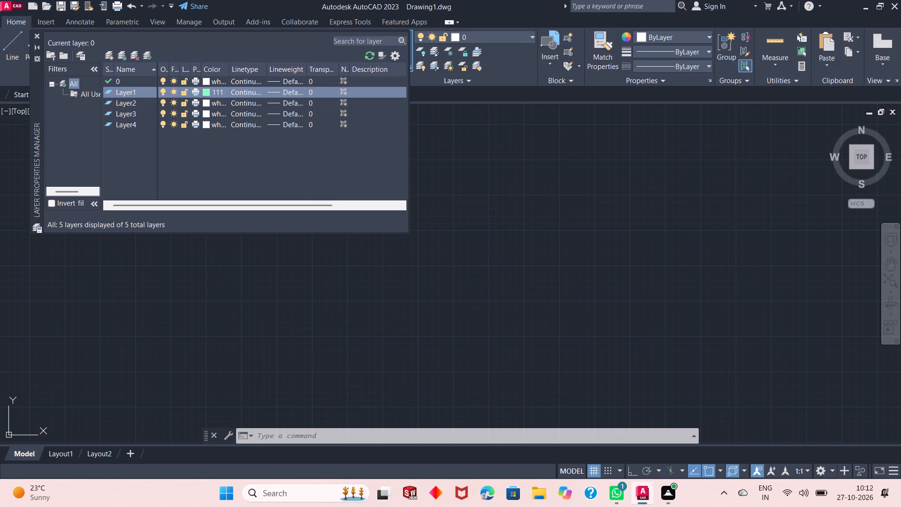
Set the colour of Layer2 to index colour 40, an orange.
click(208, 105)
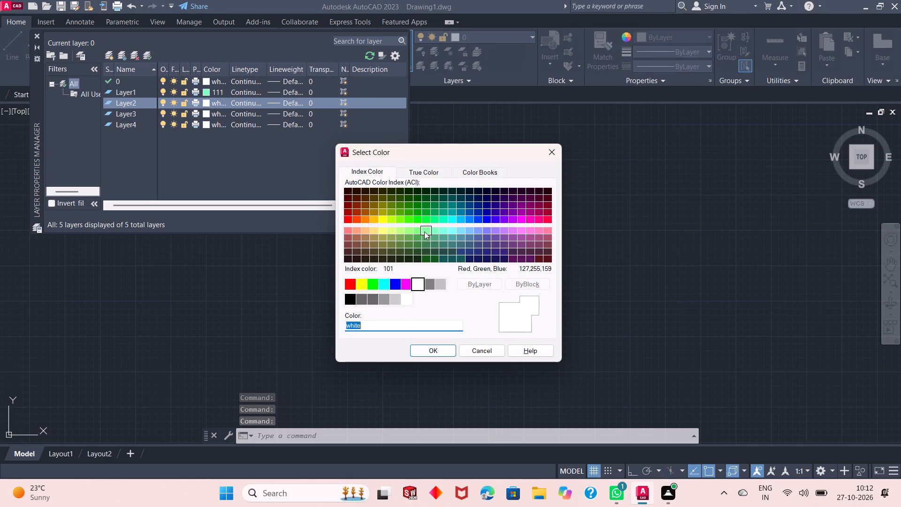
click(358, 286)
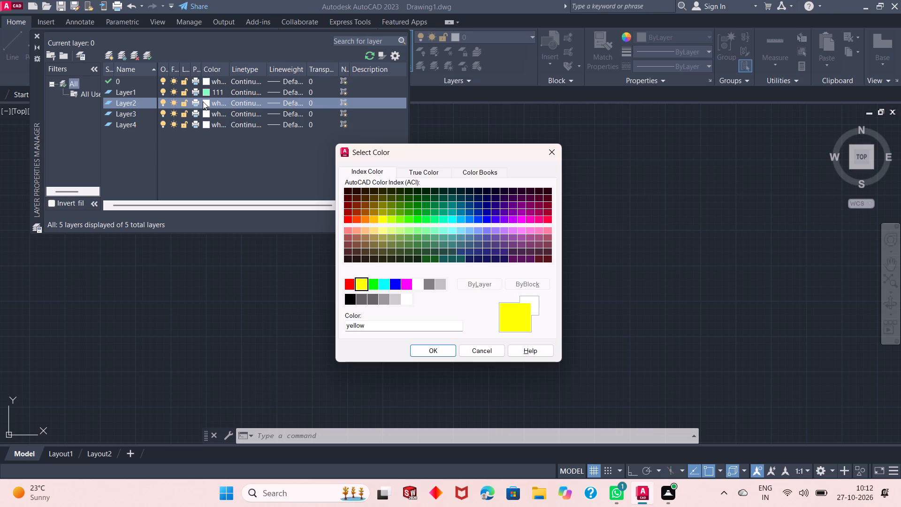
click(372, 218)
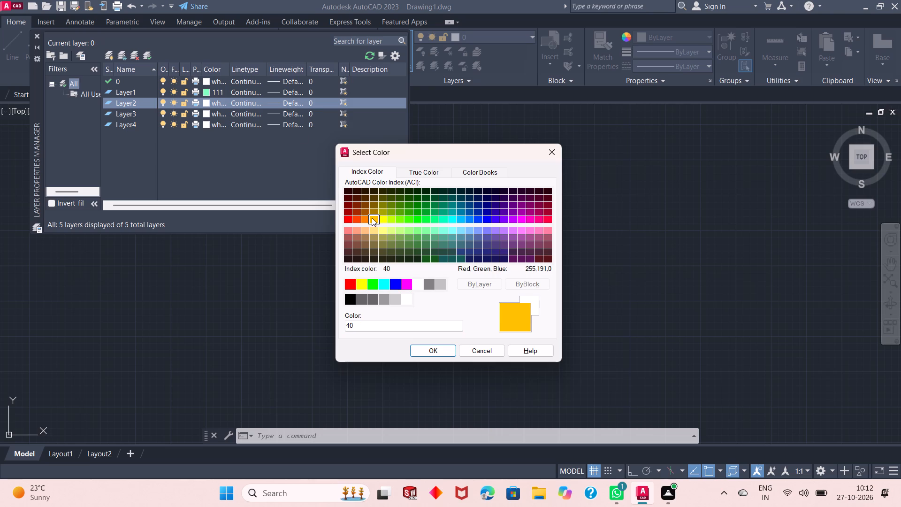
click(426, 351)
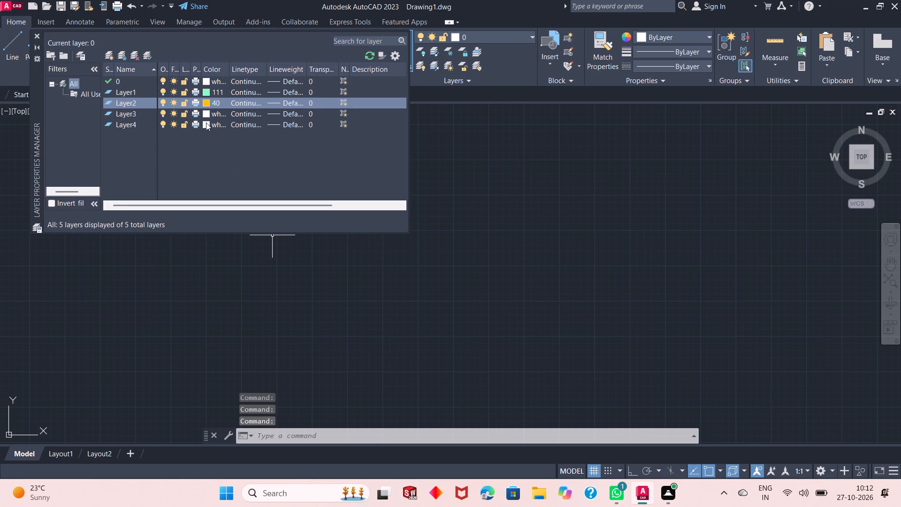
Set the colour of Layer3 to index colour 213, a muted purple.
click(205, 114)
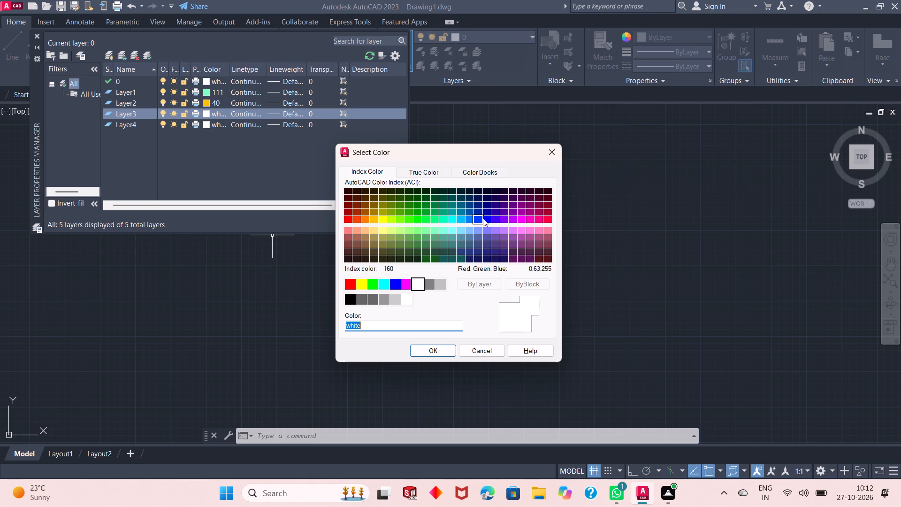
click(524, 233)
click(528, 233)
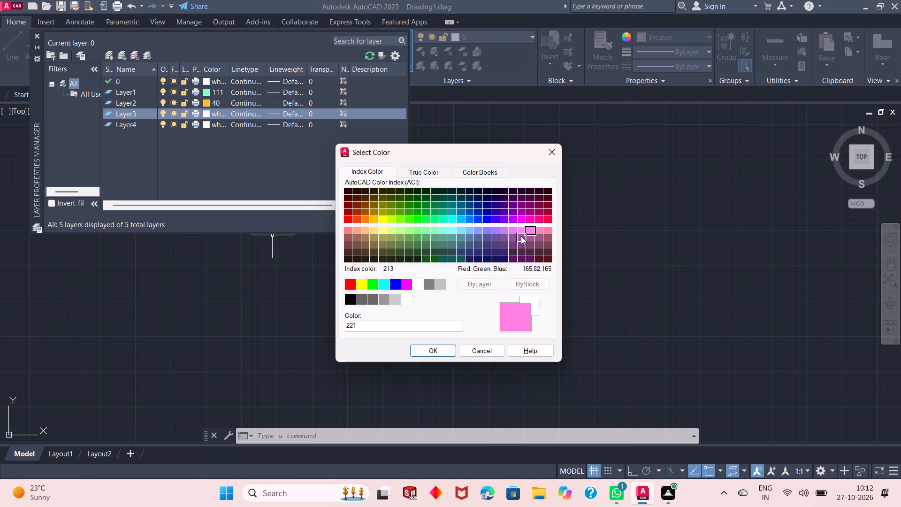
click(521, 237)
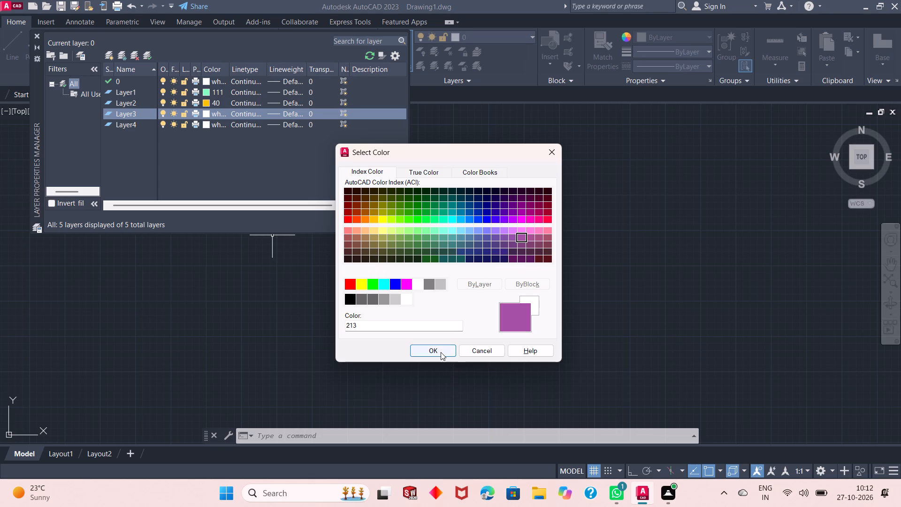
click(441, 352)
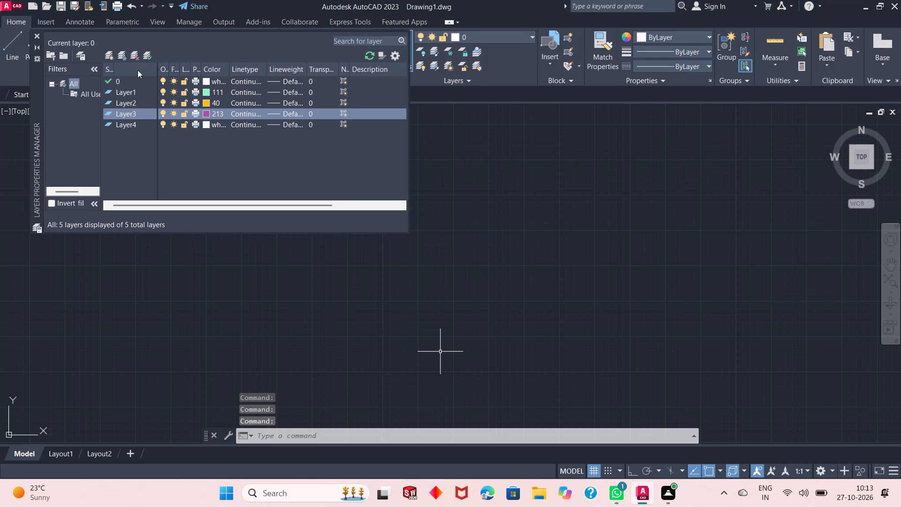
Set the colour of Layer4 to index colour 50, a yellow.
click(206, 125)
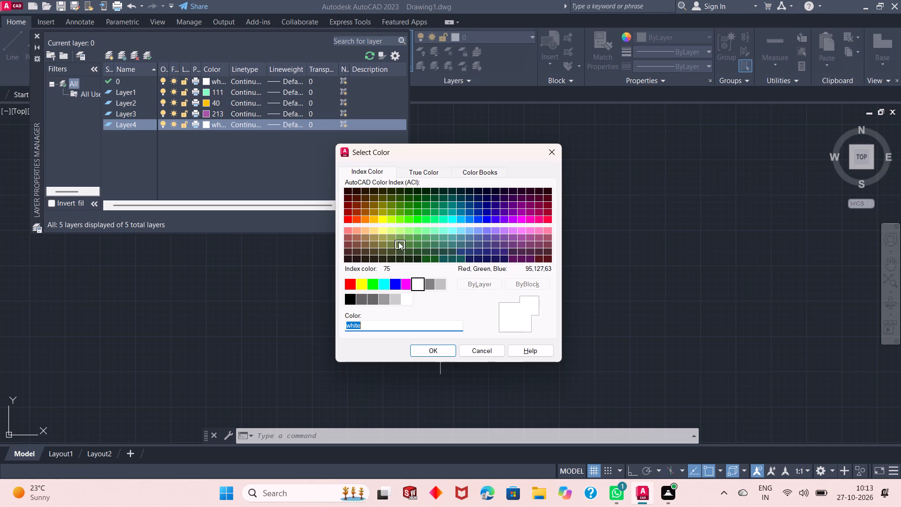
click(384, 219)
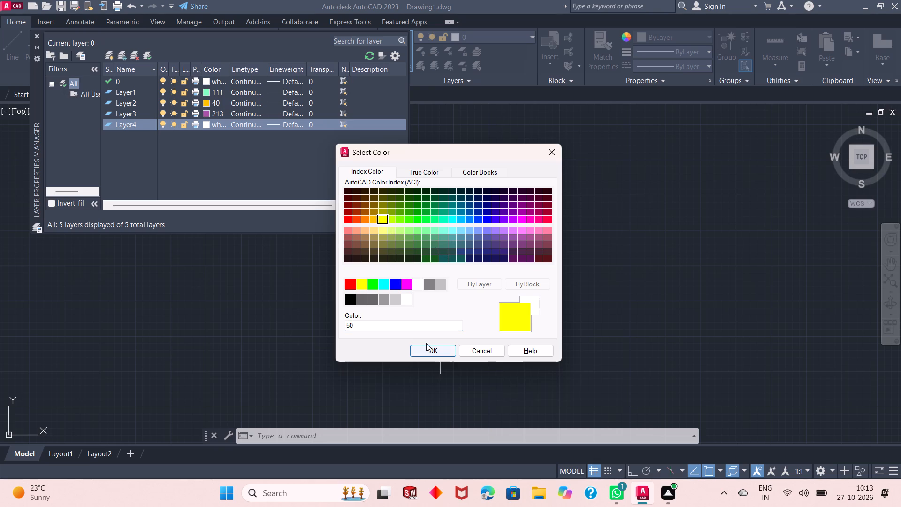
click(426, 350)
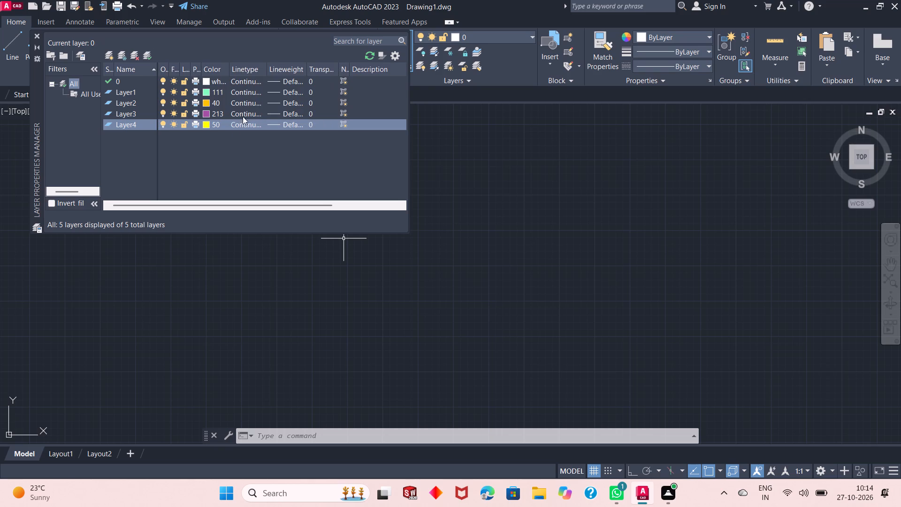
Make Layer4 the current layer and close the layer properties.
click(146, 57)
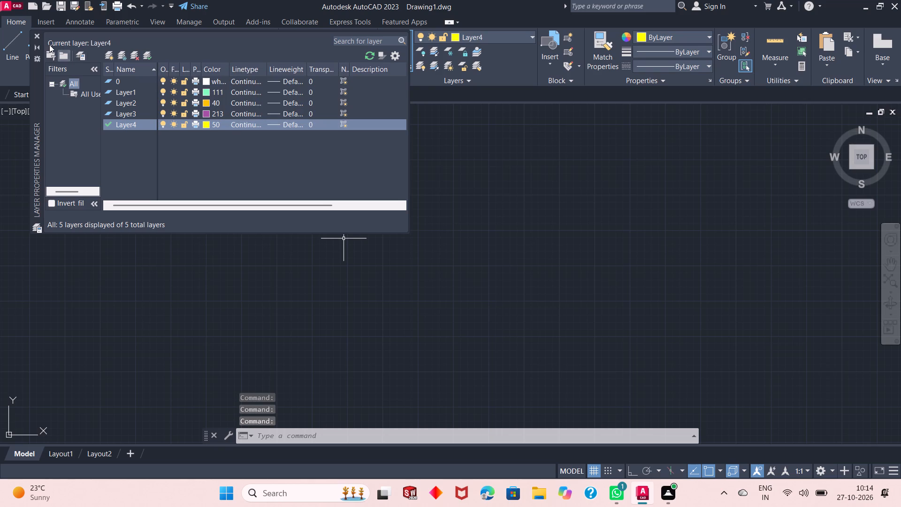
click(37, 38)
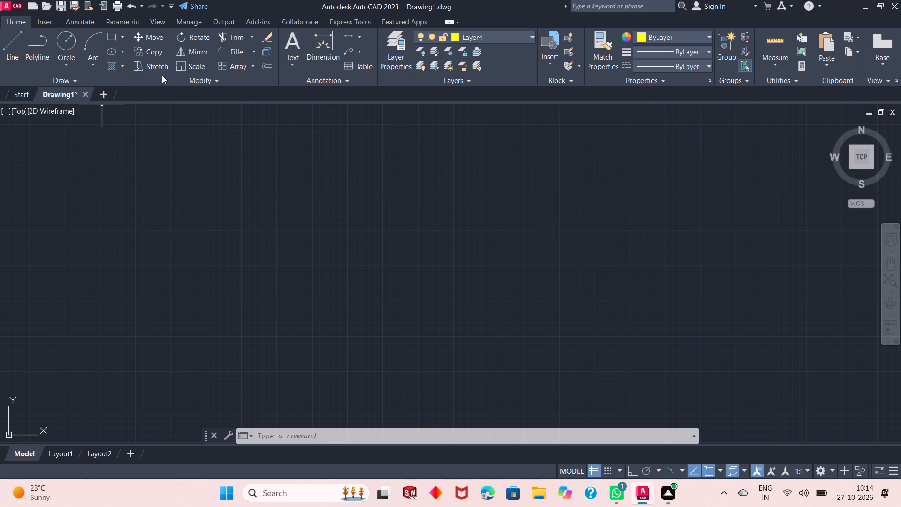
Draw a rectangle 25' wide and 40' high in the empty model space.
click(109, 40)
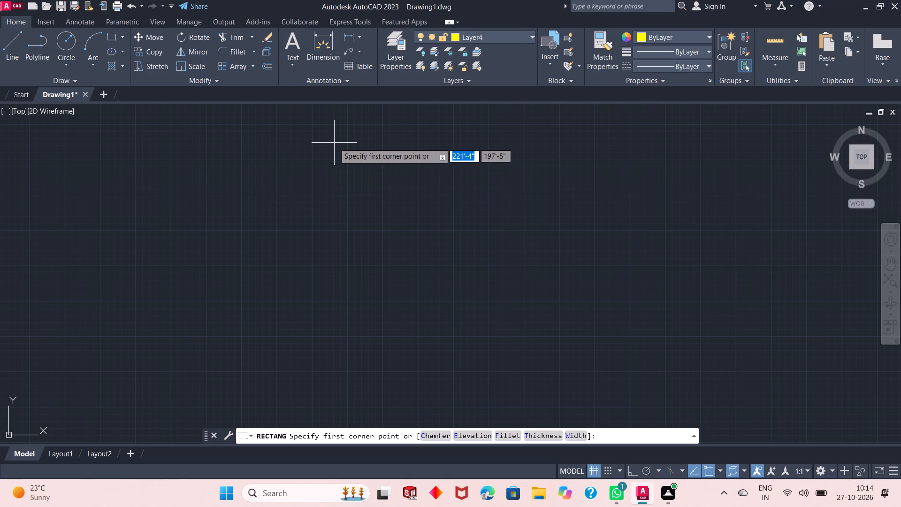
click(334, 143)
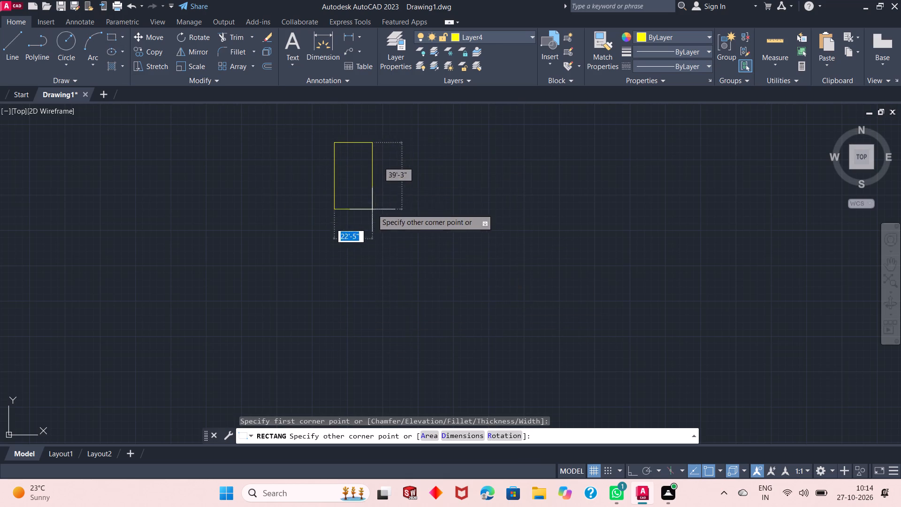
scroll(358, 183, up, 1)
scroll(423, 259, down, 2)
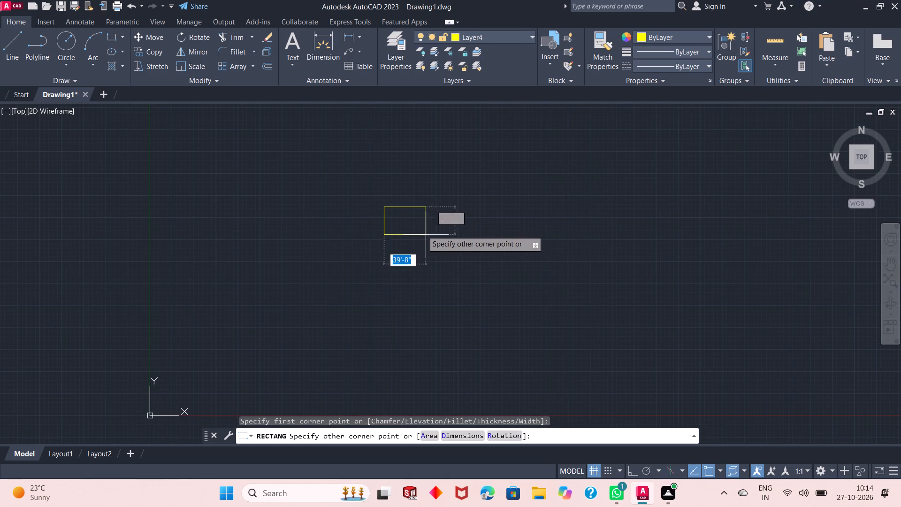
scroll(416, 212, up, 4)
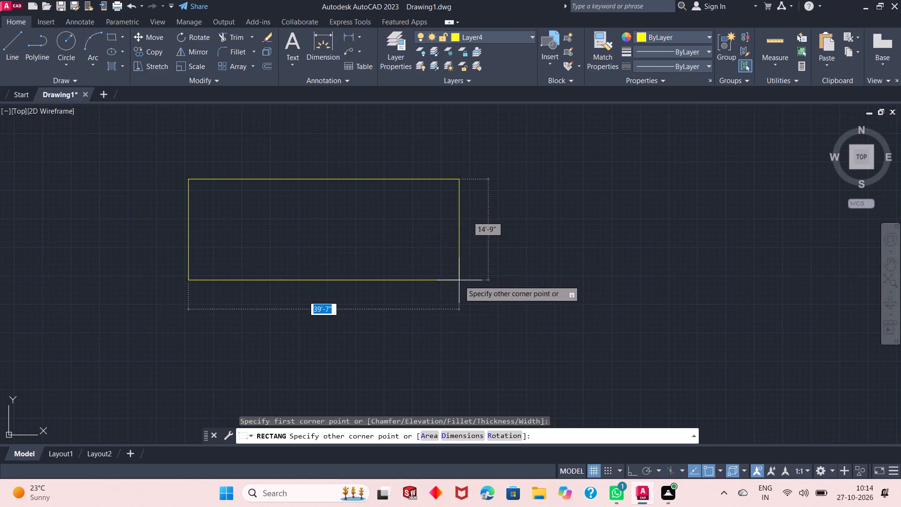
scroll(509, 310, down, 1)
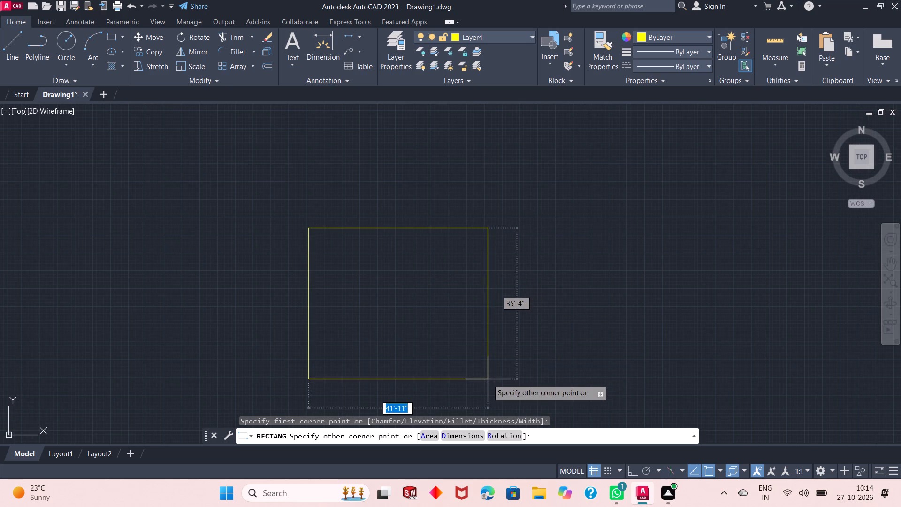
scroll(462, 261, up, 1)
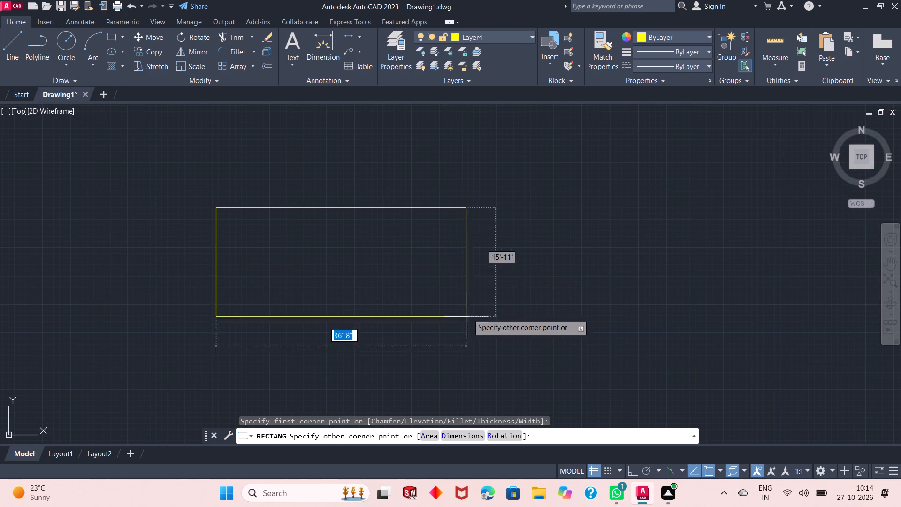
scroll(496, 222, down, 2)
scroll(507, 336, up, 1)
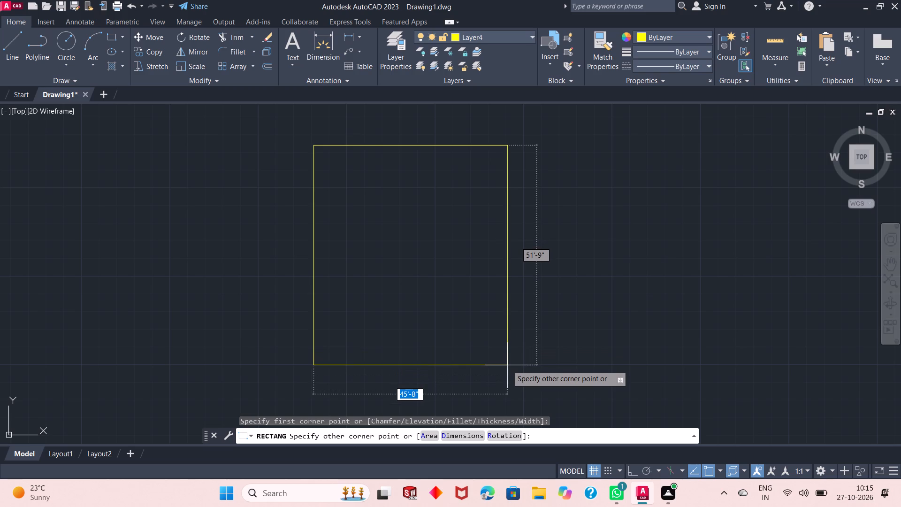
text(25)
key(apostrophe)
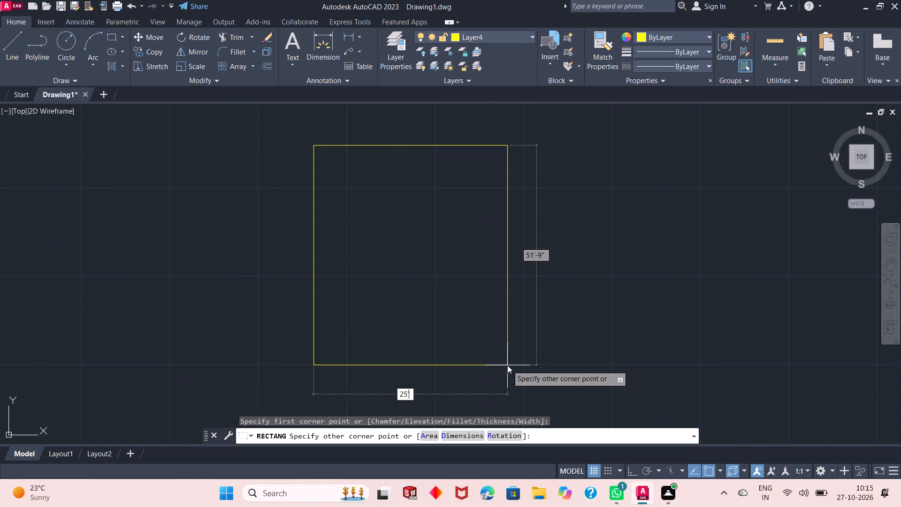
key(Tab)
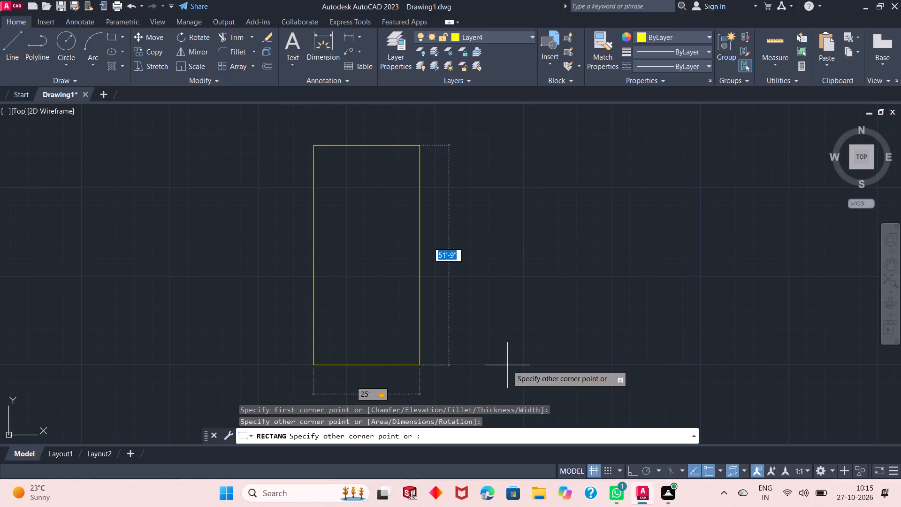
key(4)
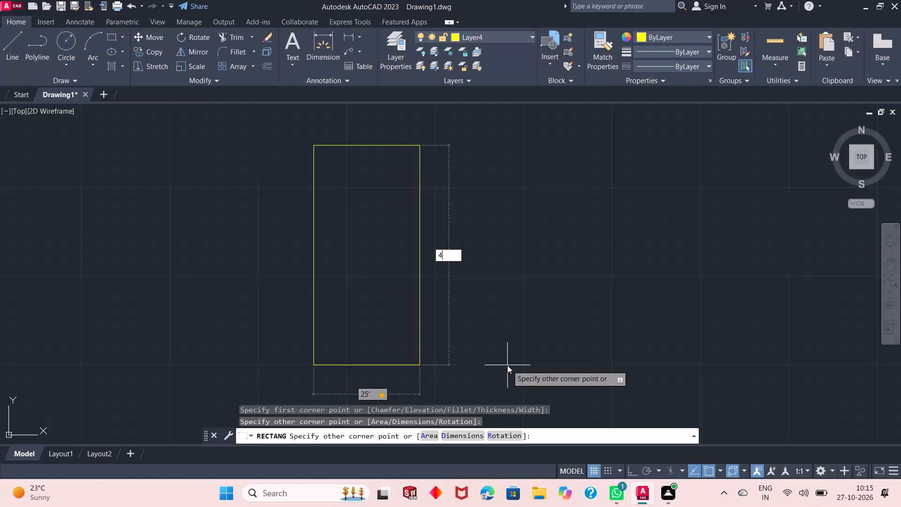
key(0)
key(apostrophe)
key(Return)
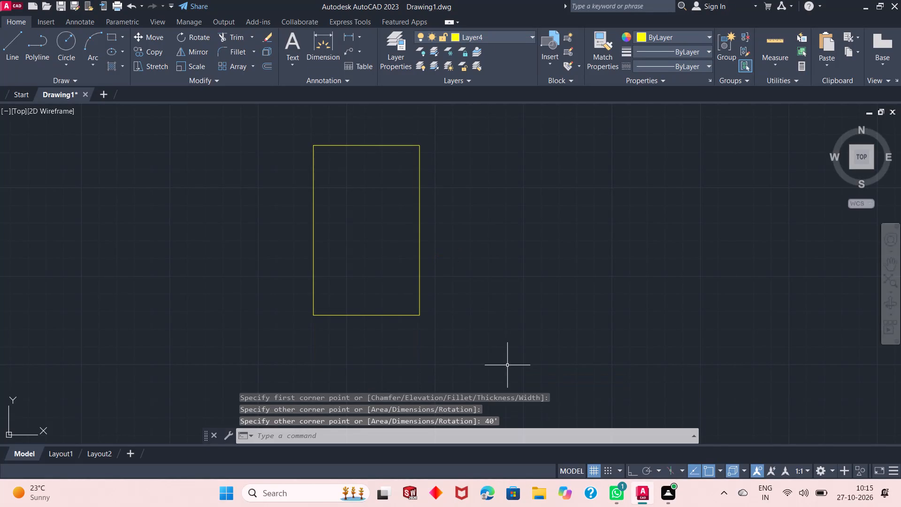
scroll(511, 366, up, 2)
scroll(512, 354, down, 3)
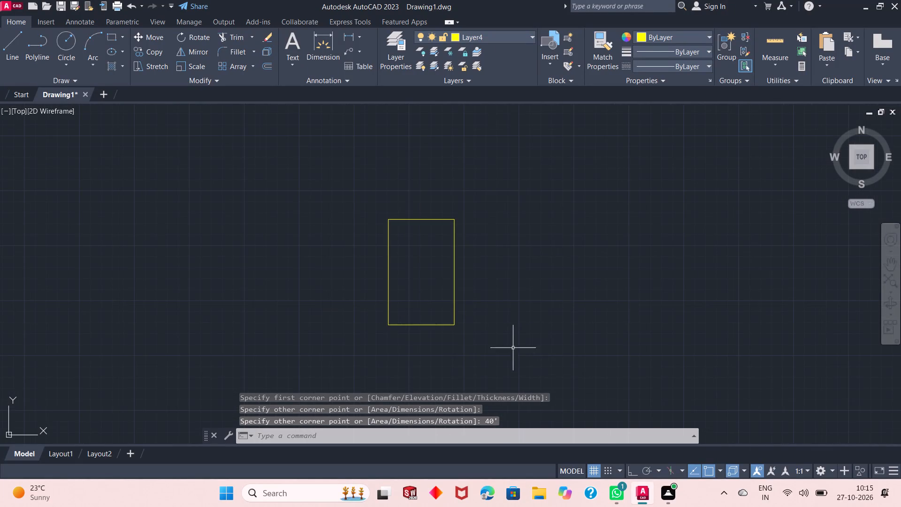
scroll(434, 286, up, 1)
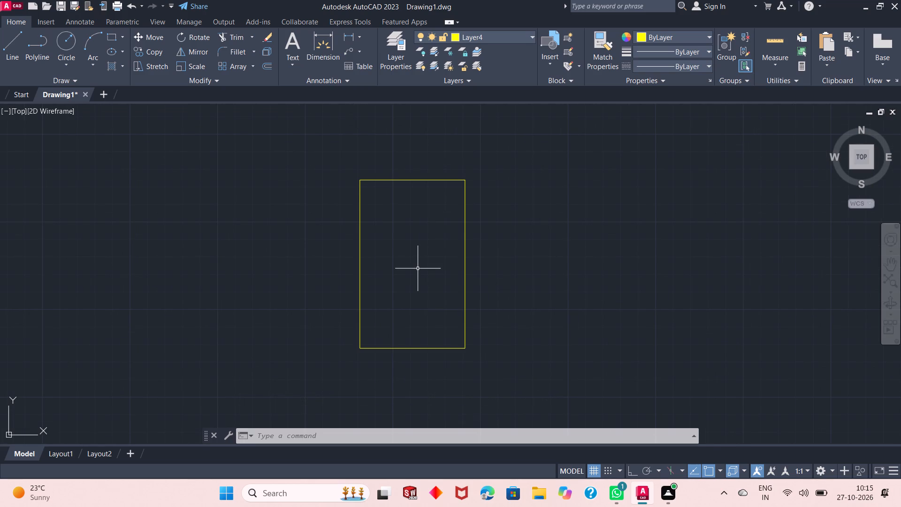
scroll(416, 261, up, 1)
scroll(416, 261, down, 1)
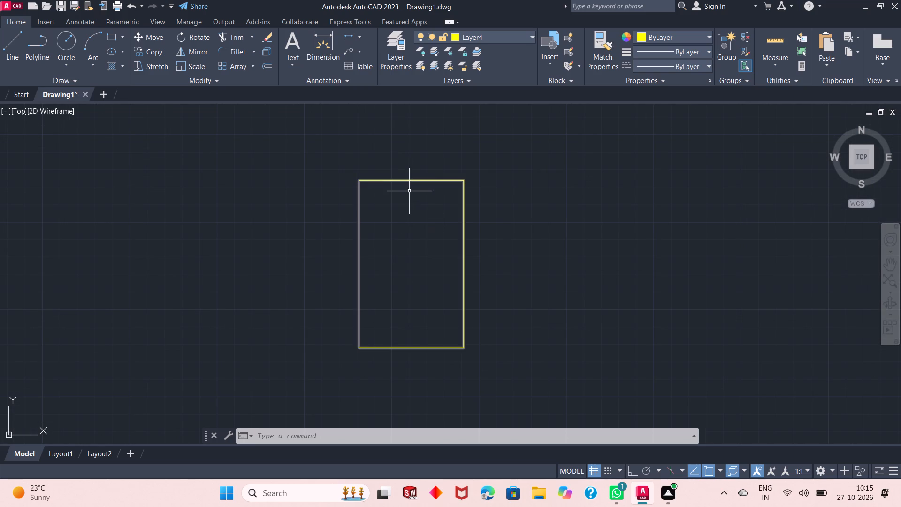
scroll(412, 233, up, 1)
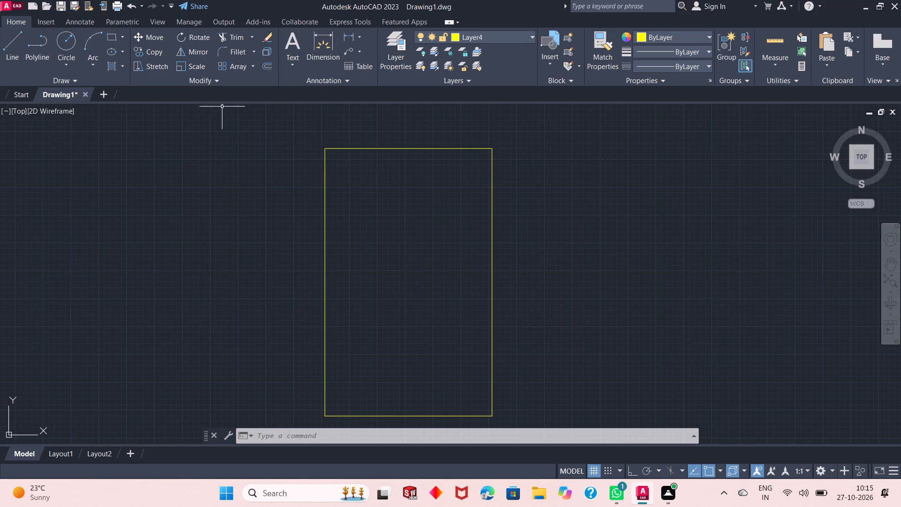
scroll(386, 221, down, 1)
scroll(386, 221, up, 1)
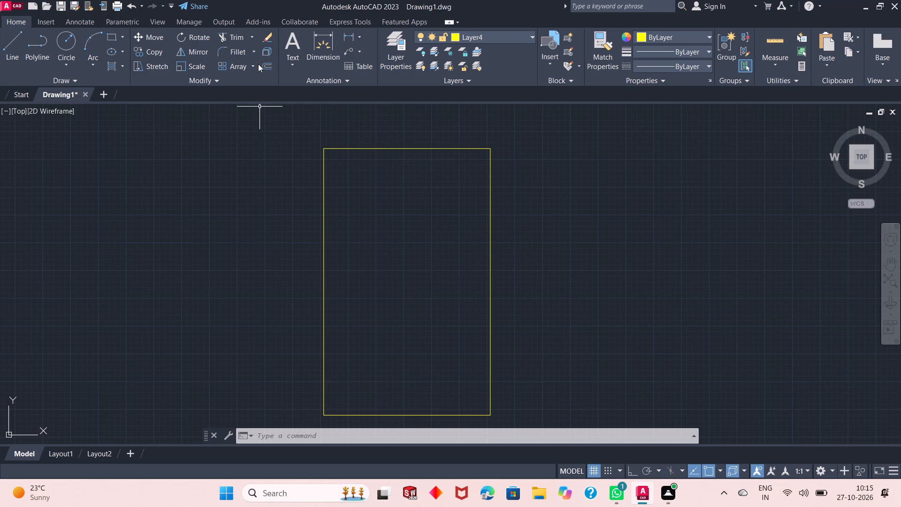
Make Layer1 the current layer and move the 25' by 40' rectangle onto Layer1.
click(510, 40)
click(497, 62)
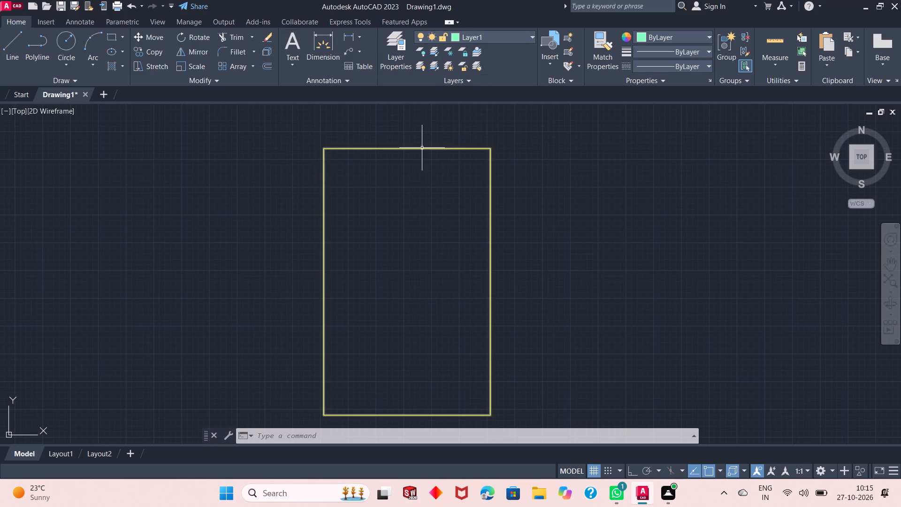
click(421, 149)
click(496, 34)
click(485, 66)
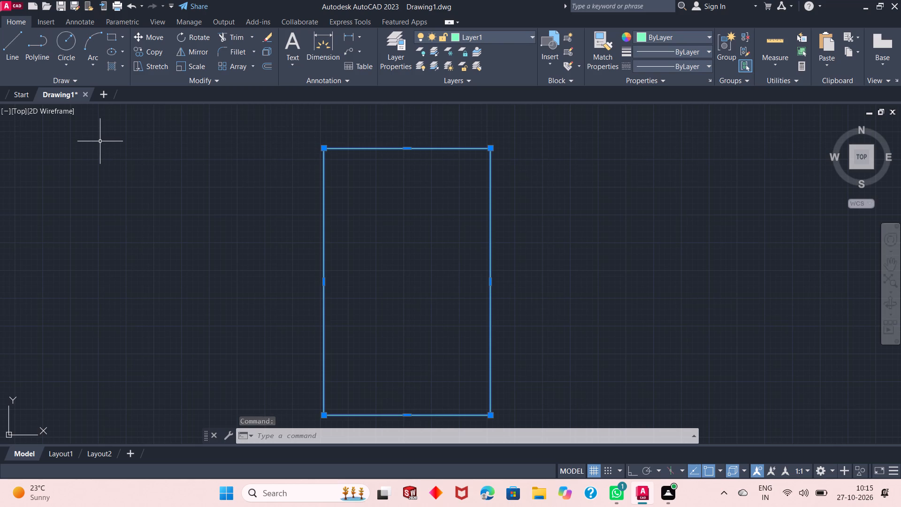
key(Escape)
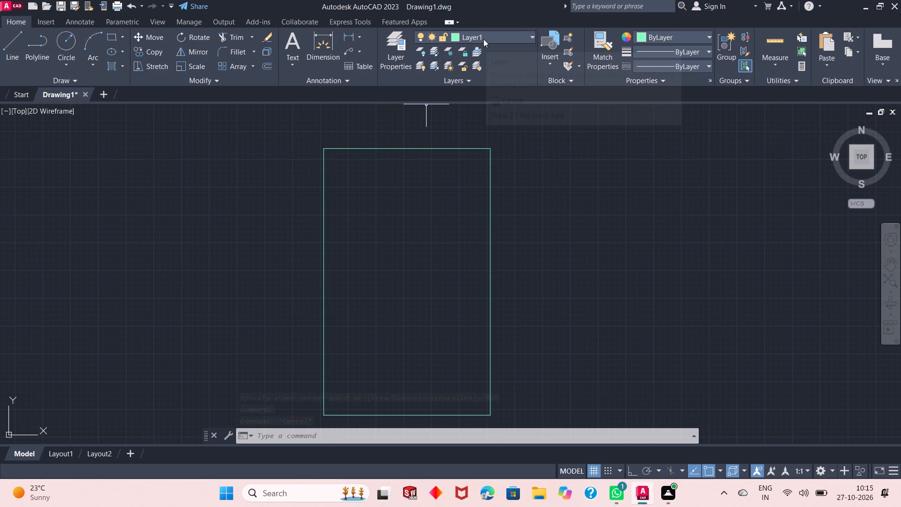
Offset the 25' by 40' rectangle 6" inward to form the inner face of the outer wall.
click(268, 65)
right_click(263, 133)
click(288, 142)
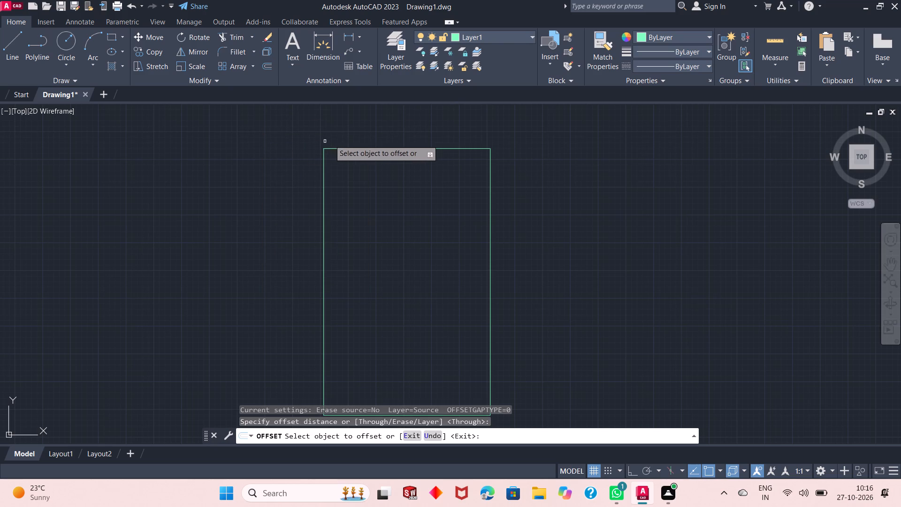
click(342, 146)
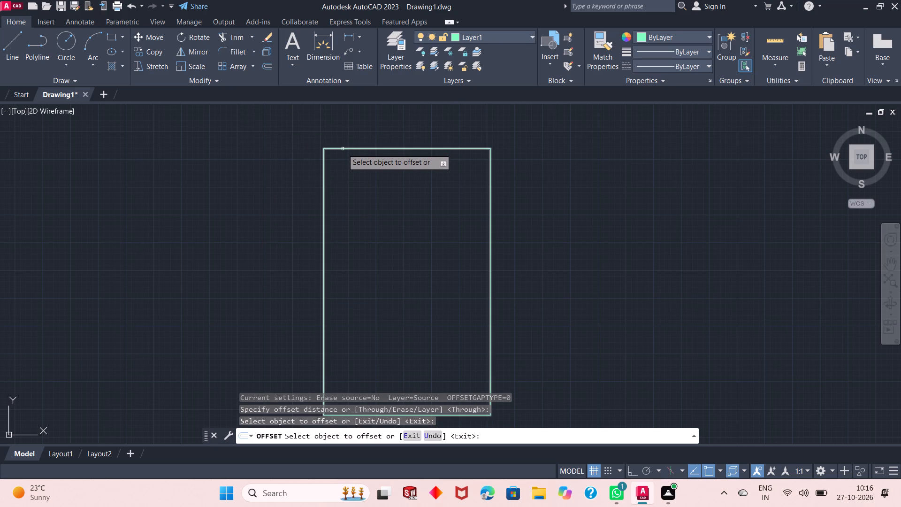
click(343, 149)
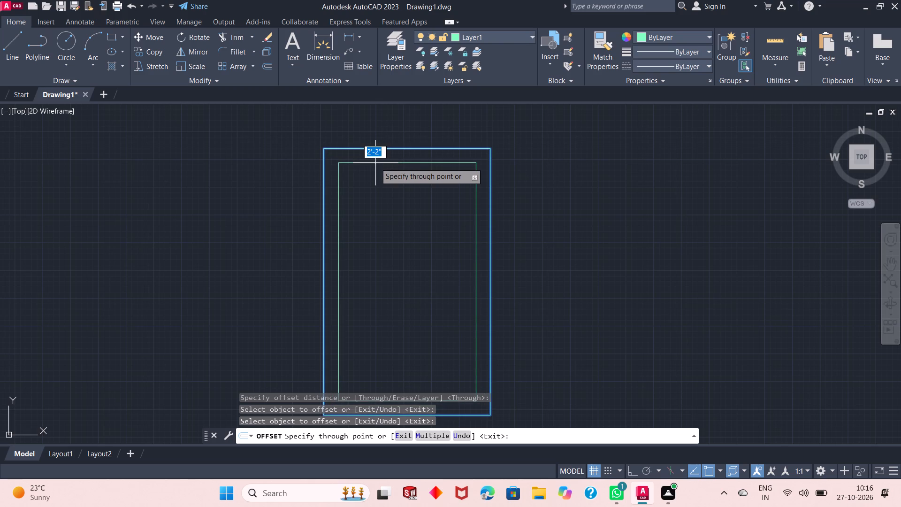
text(6")
key(Return)
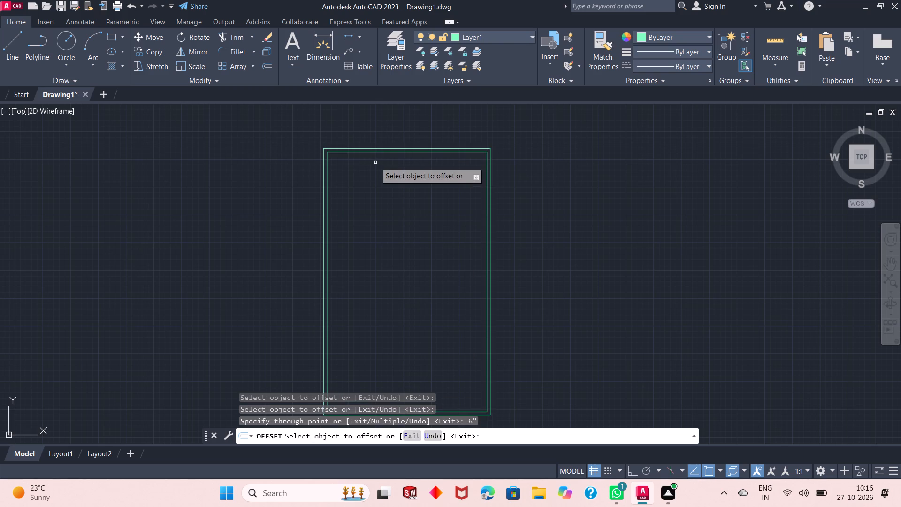
right_click(341, 130)
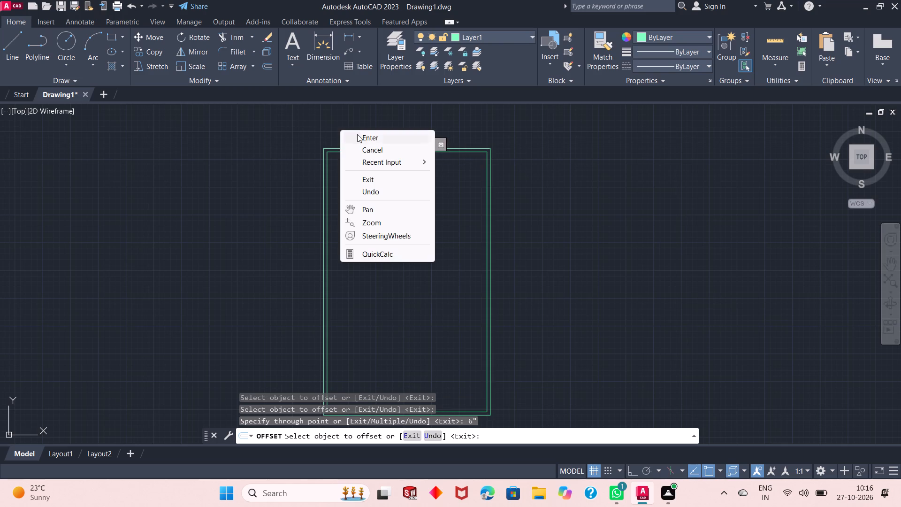
click(359, 135)
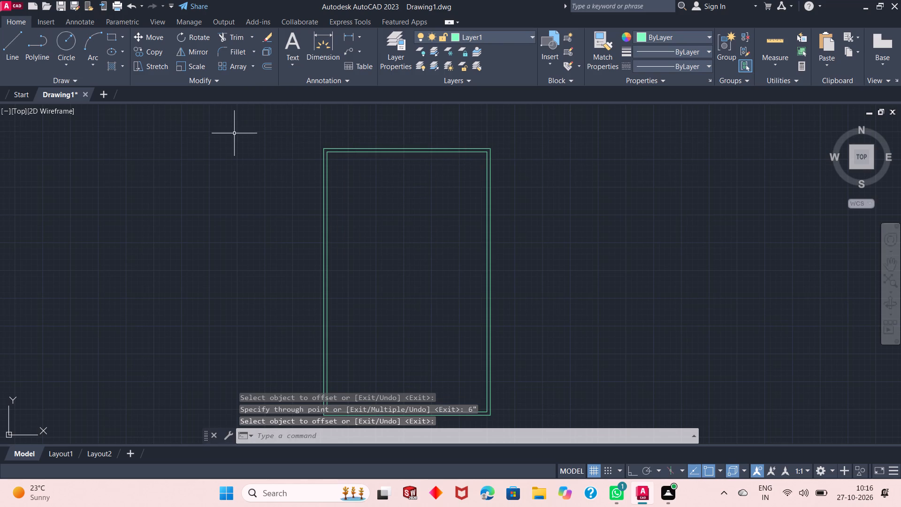
Explode the inner rectangle into separate lines.
scroll(387, 166, down, 1)
scroll(387, 166, up, 1)
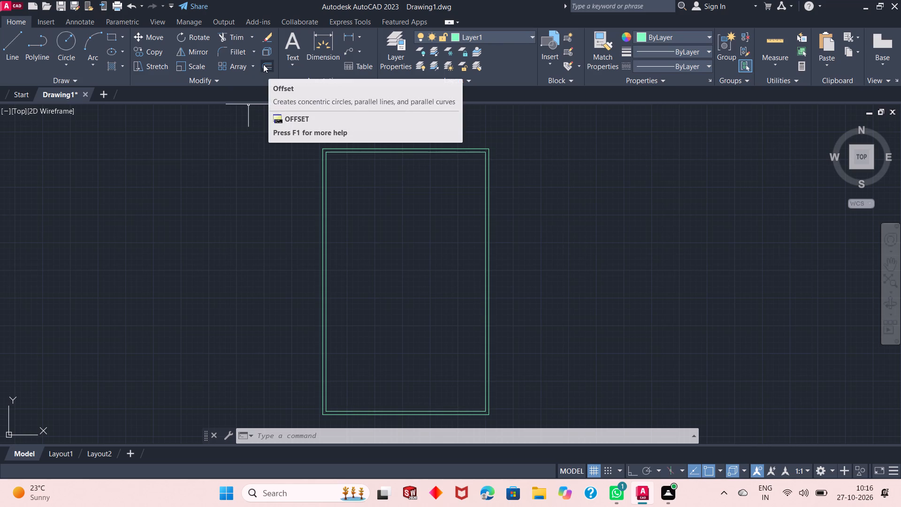
click(368, 151)
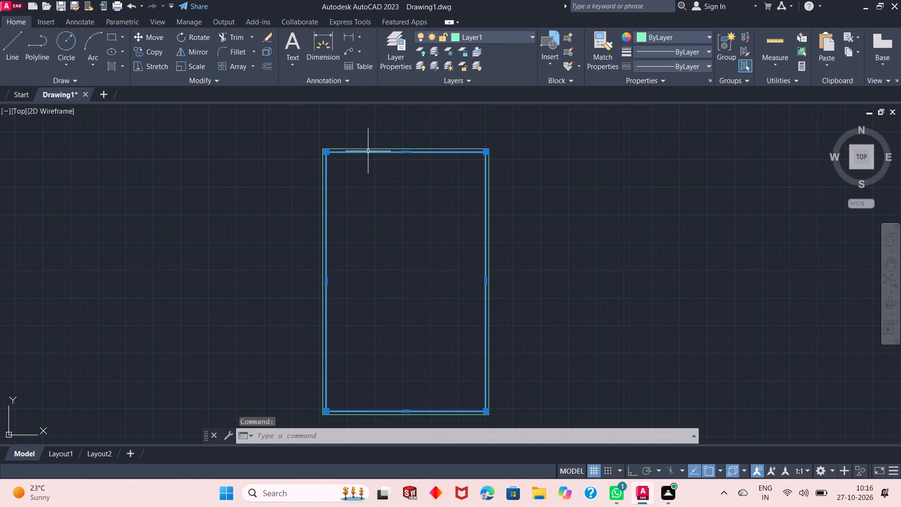
click(267, 52)
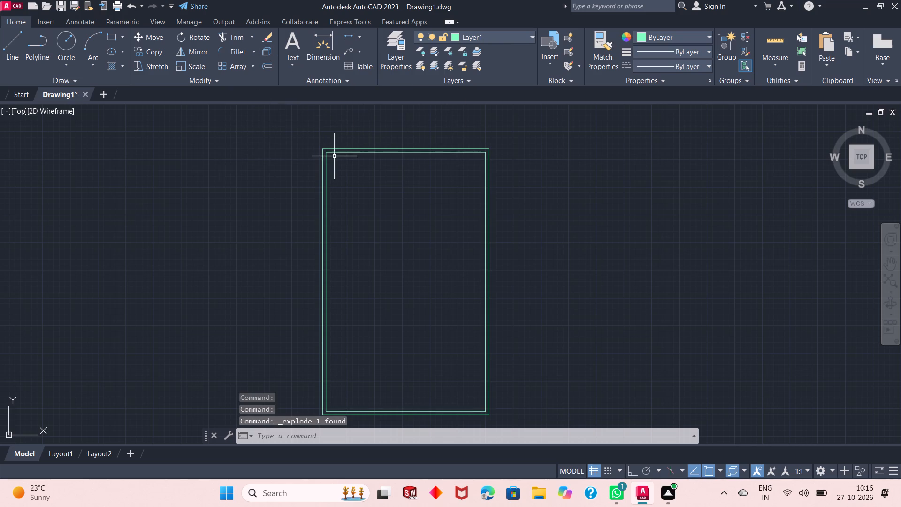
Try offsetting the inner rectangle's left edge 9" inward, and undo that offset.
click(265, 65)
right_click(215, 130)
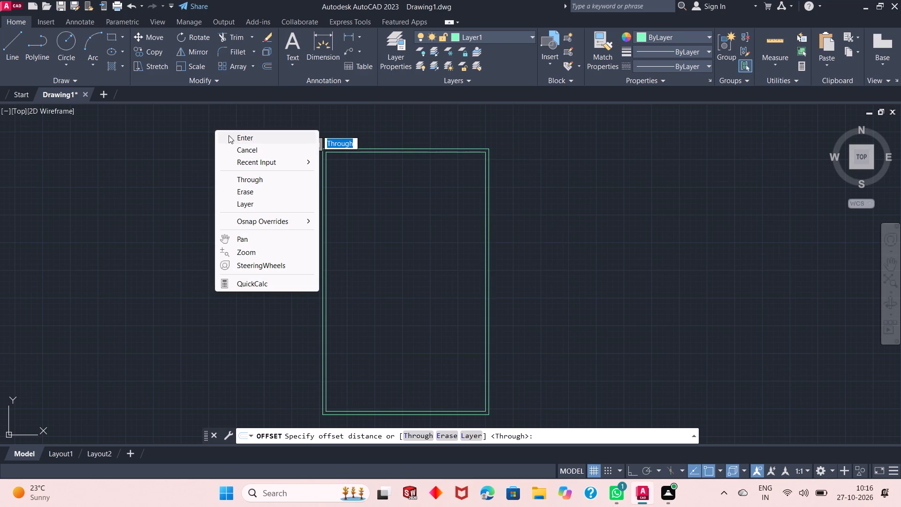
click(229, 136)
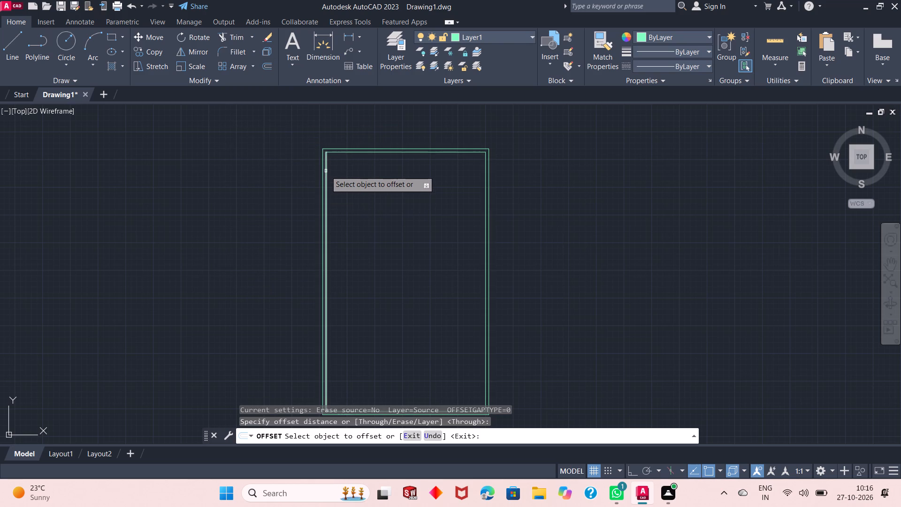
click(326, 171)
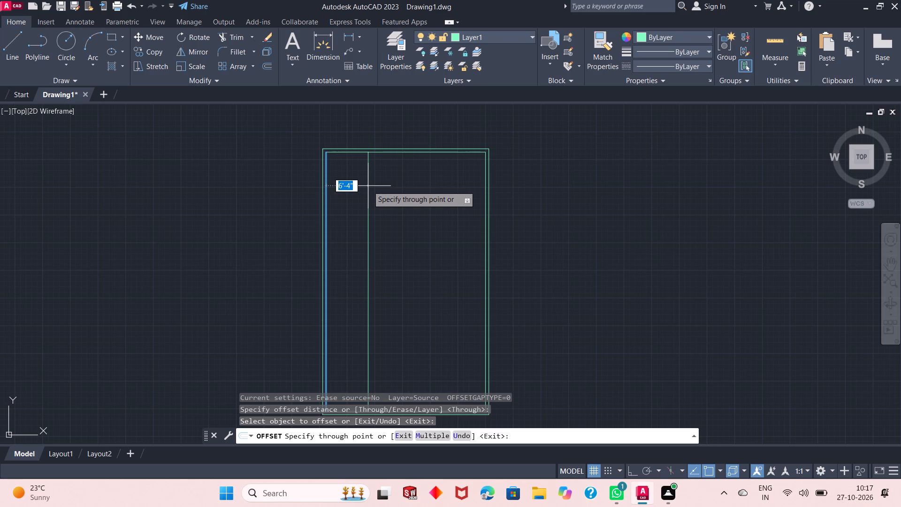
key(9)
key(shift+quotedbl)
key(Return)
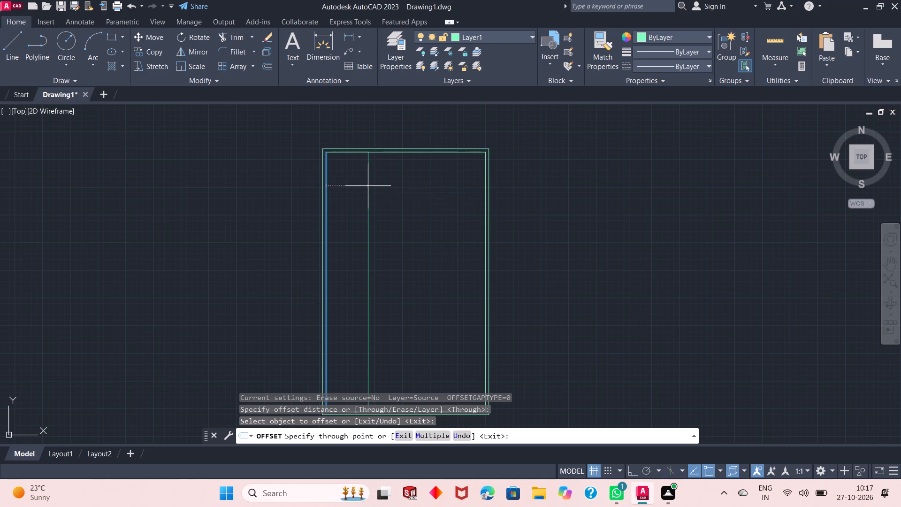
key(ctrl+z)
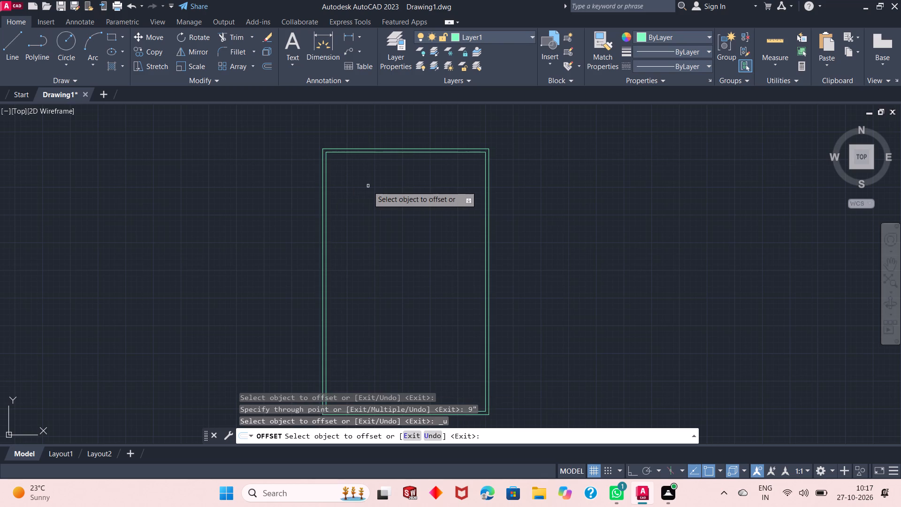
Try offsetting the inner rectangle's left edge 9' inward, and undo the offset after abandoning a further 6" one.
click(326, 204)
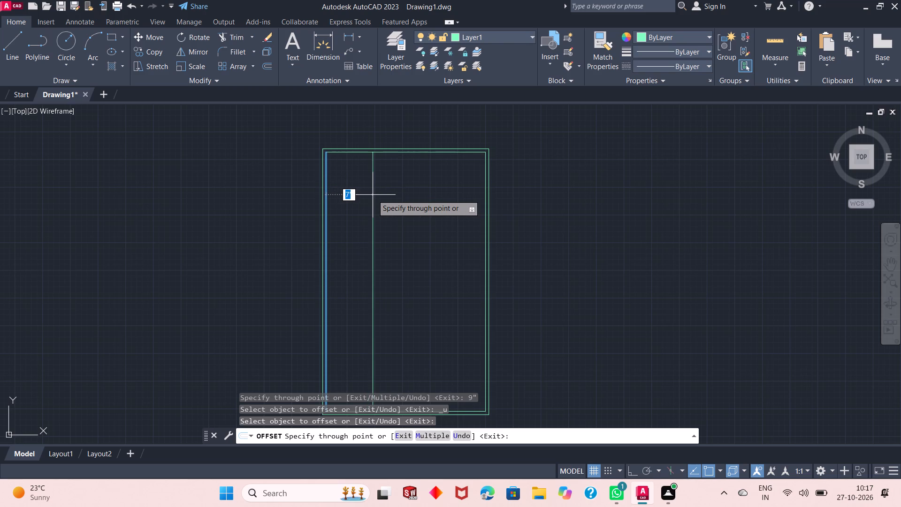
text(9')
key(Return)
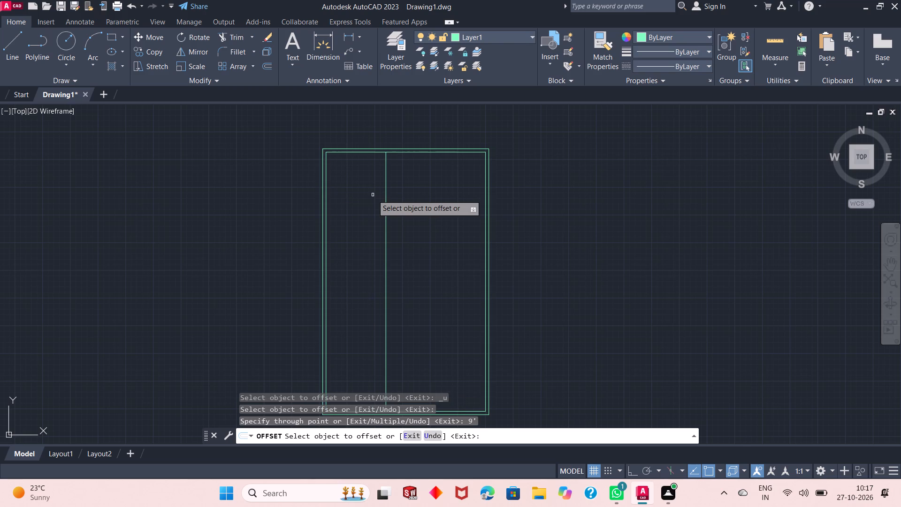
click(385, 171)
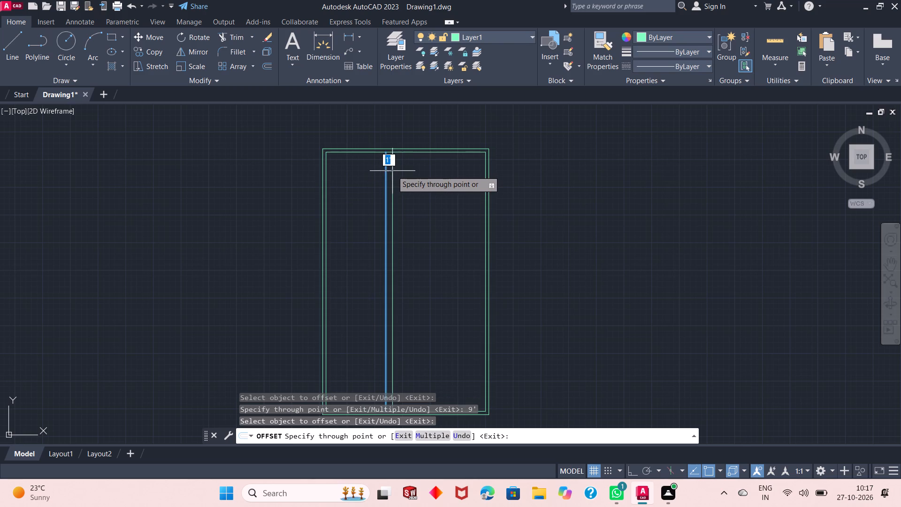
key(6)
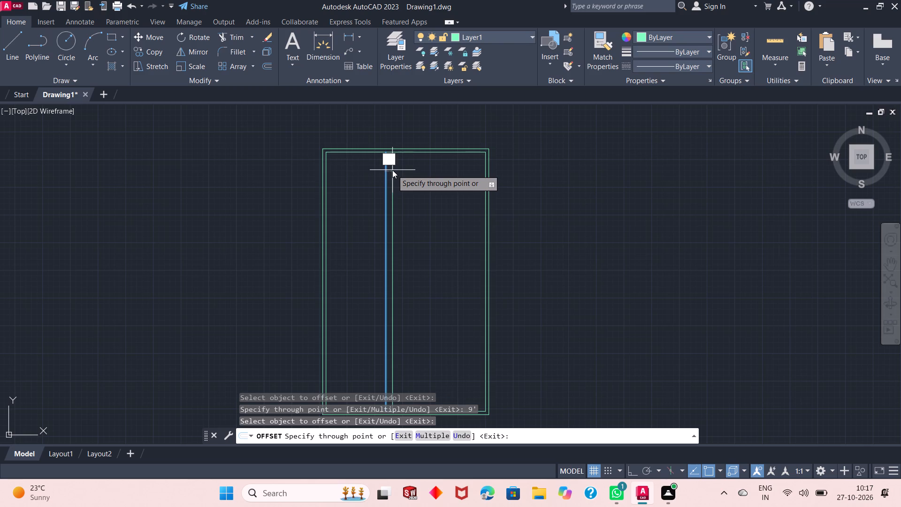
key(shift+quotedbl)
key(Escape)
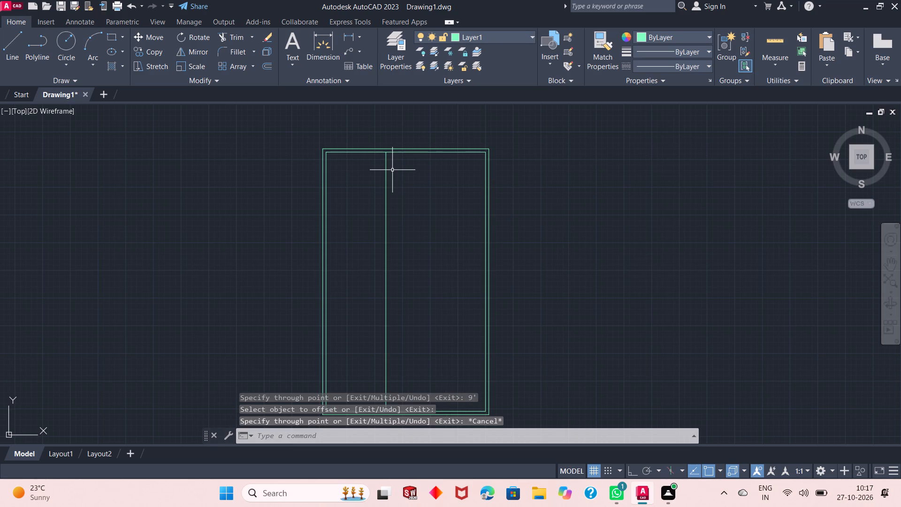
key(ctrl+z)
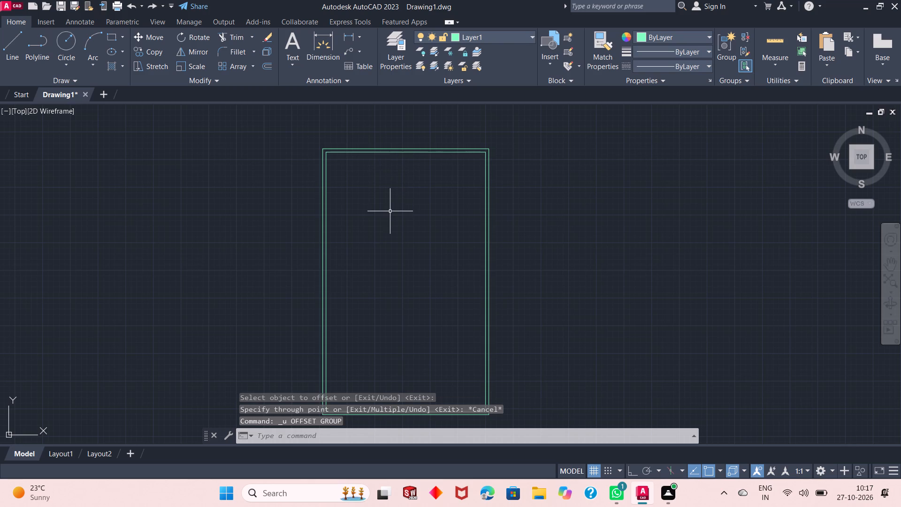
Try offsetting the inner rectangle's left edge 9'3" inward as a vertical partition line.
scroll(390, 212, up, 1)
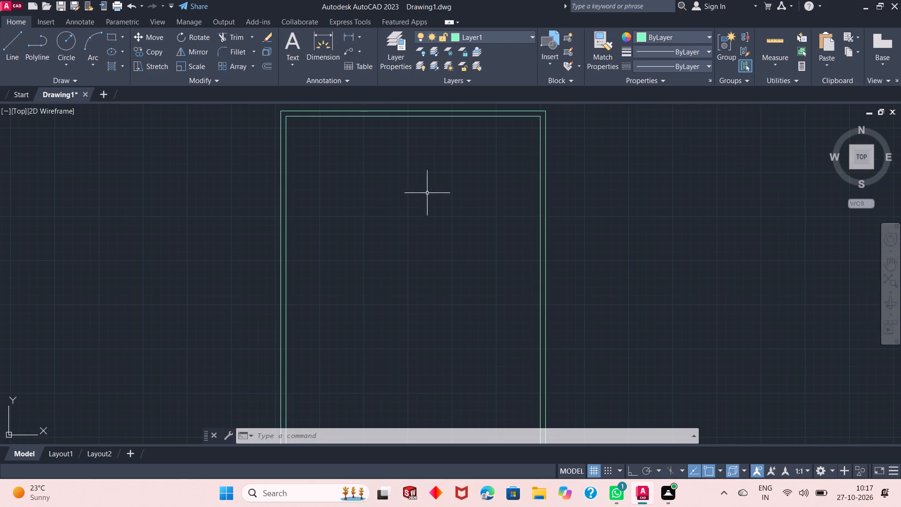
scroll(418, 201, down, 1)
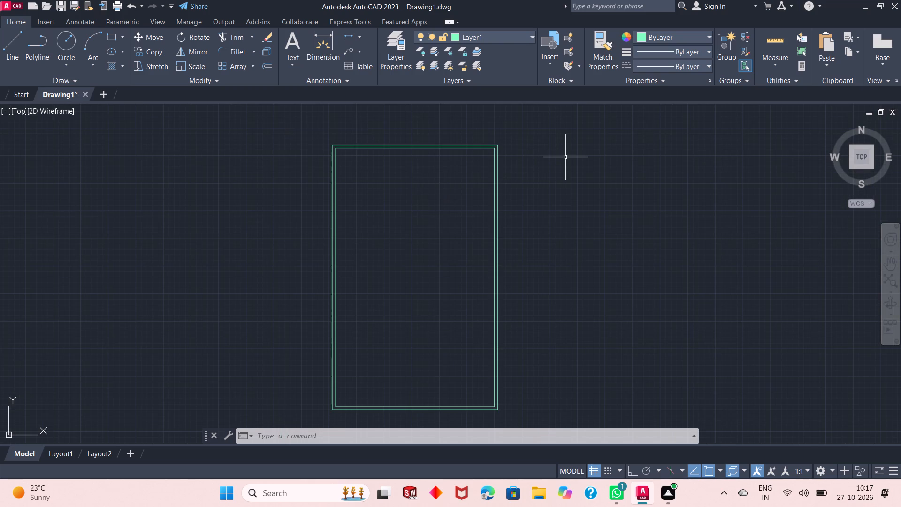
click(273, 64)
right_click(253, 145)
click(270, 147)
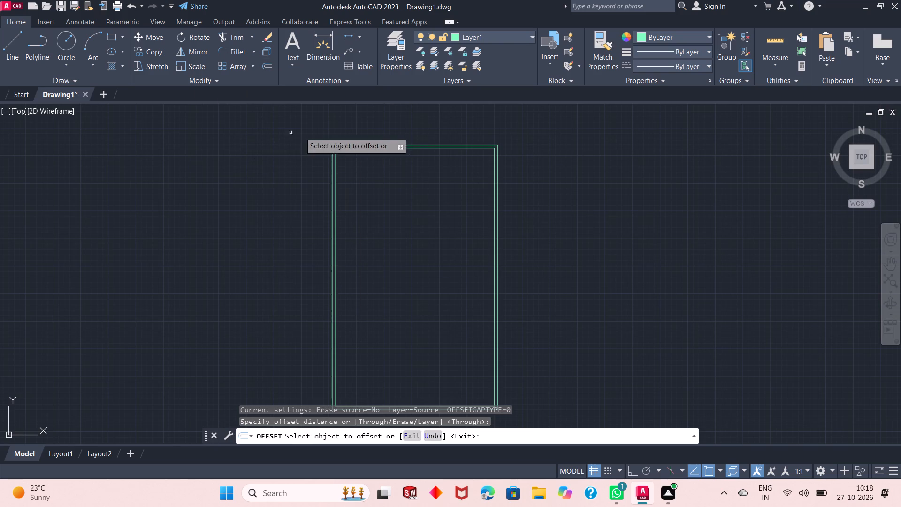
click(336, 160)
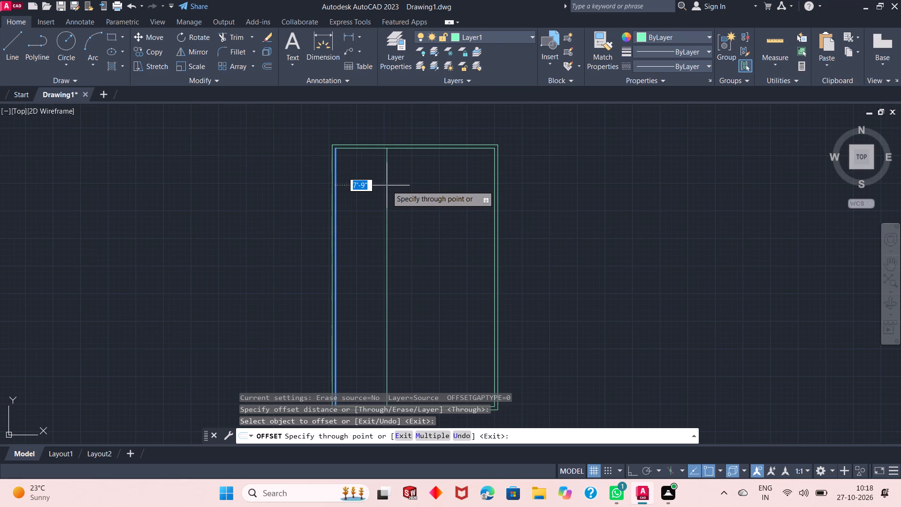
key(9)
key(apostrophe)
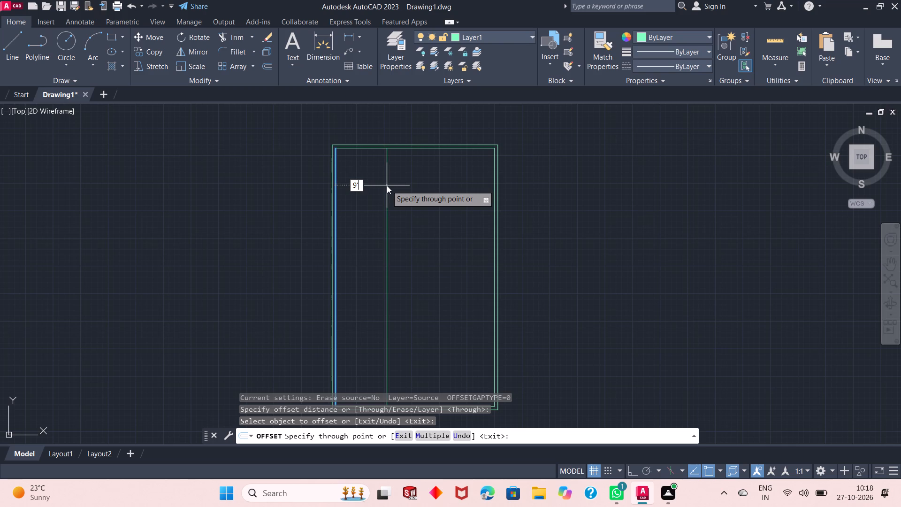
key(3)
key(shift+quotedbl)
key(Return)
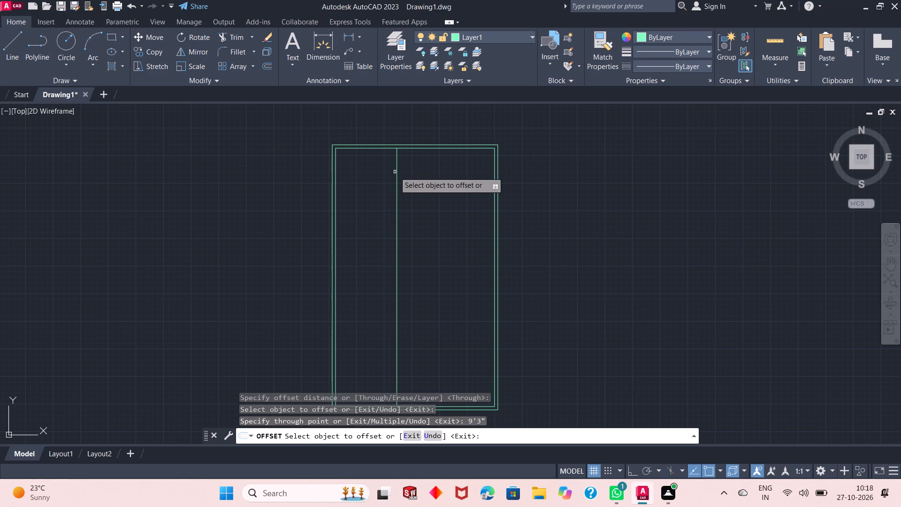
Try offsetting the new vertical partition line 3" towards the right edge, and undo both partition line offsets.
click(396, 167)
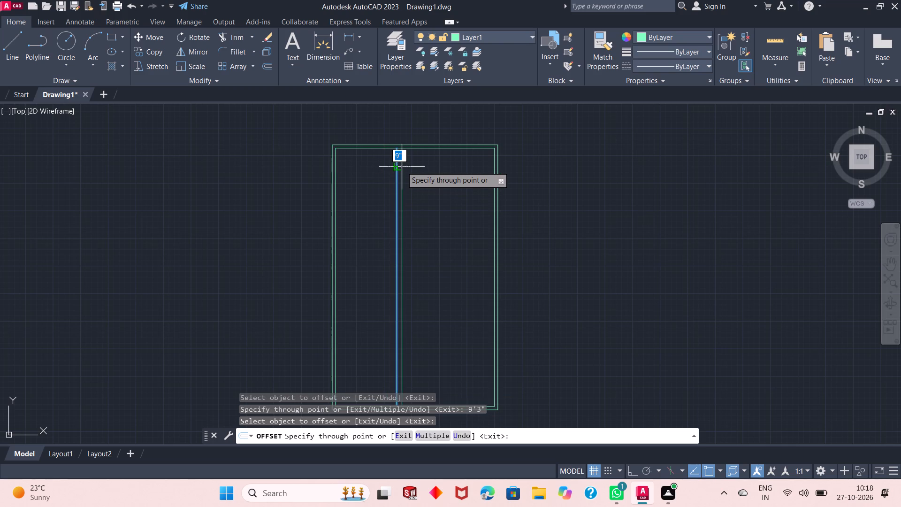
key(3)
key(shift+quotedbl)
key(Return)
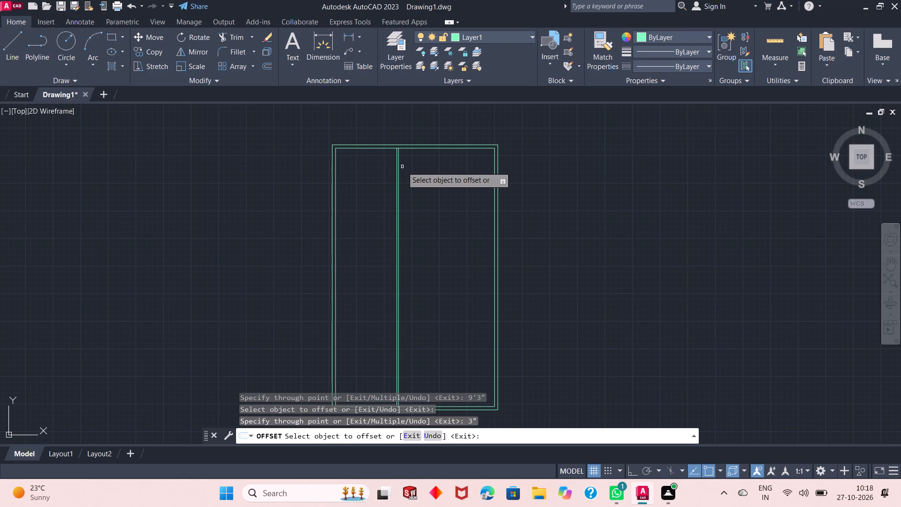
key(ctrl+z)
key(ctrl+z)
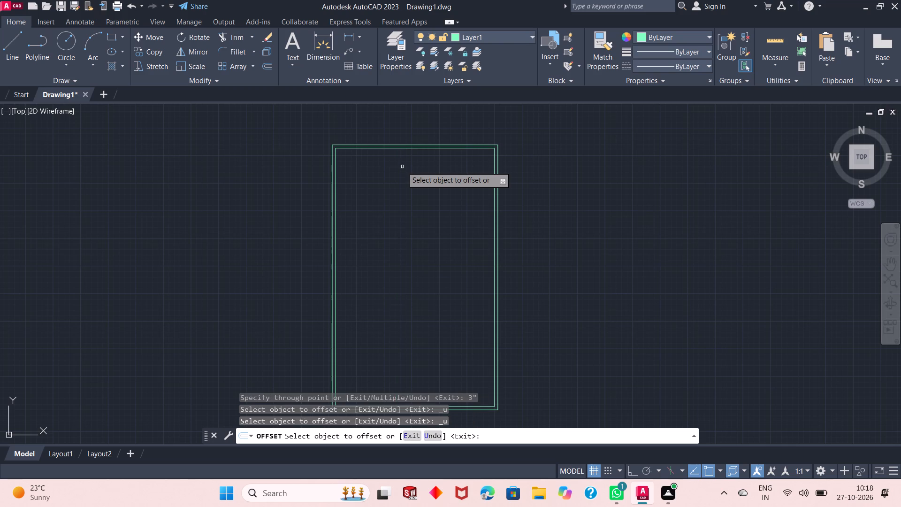
Offset the inner rectangle's left edge 9' inward, and that new line 6" further right, to form the first vertical partition.
click(337, 167)
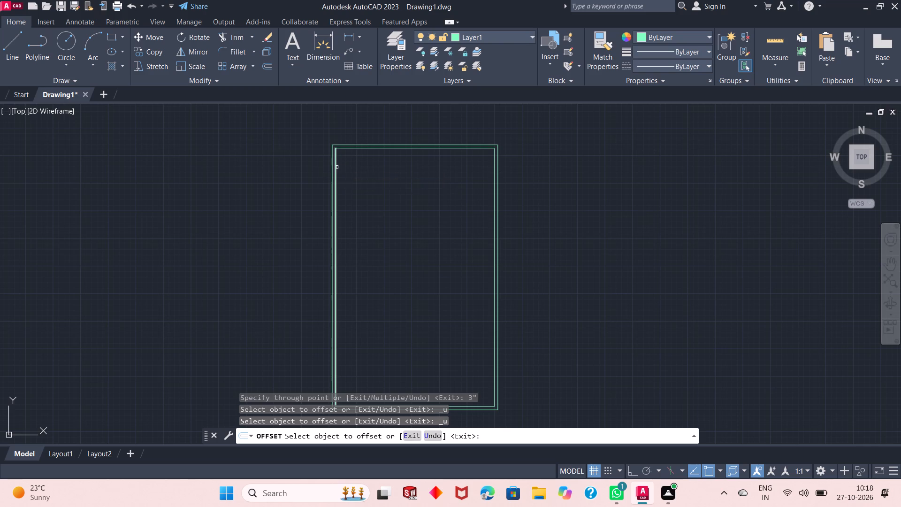
text(9')
key(Return)
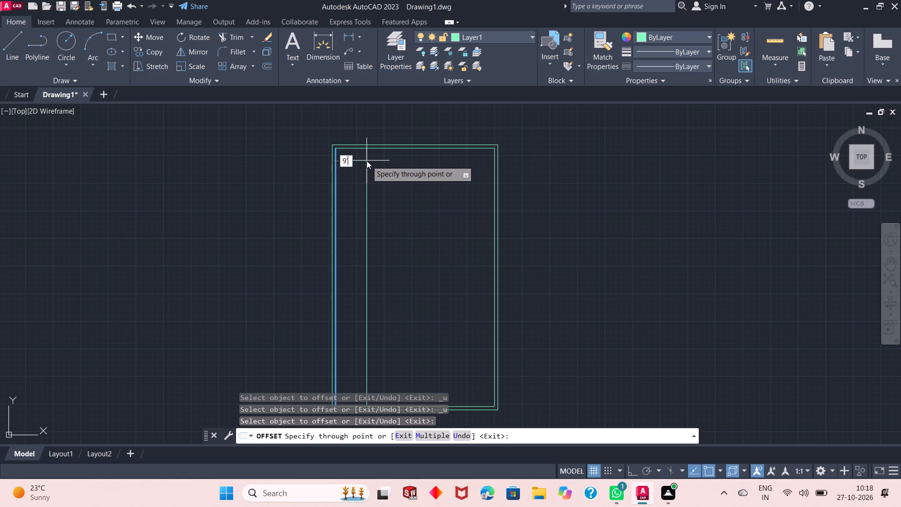
click(395, 171)
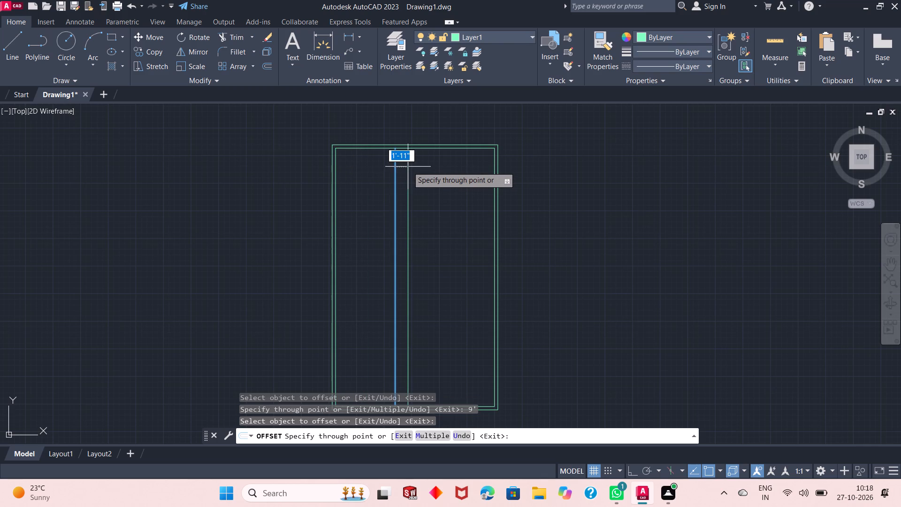
text(6")
key(Return)
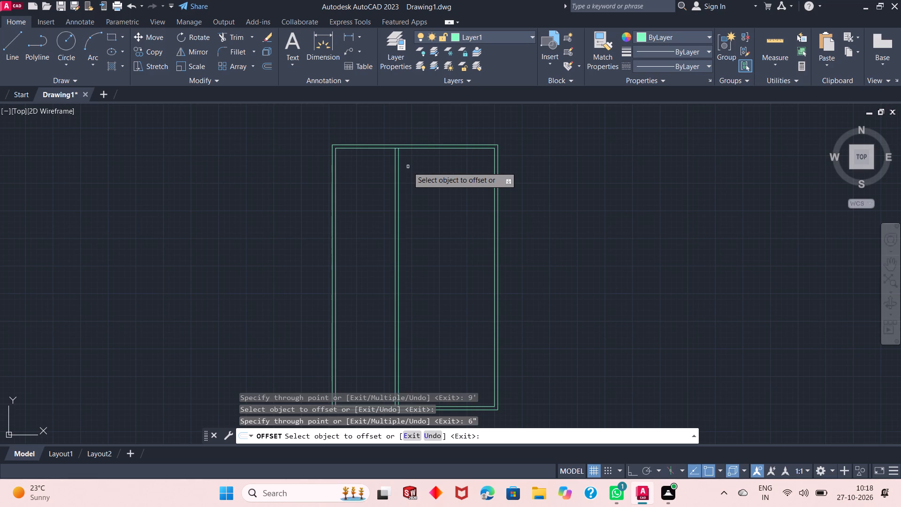
Offset the first partition's right line 5' to the right, and that new line another 6", to form a second vertical partition.
click(399, 177)
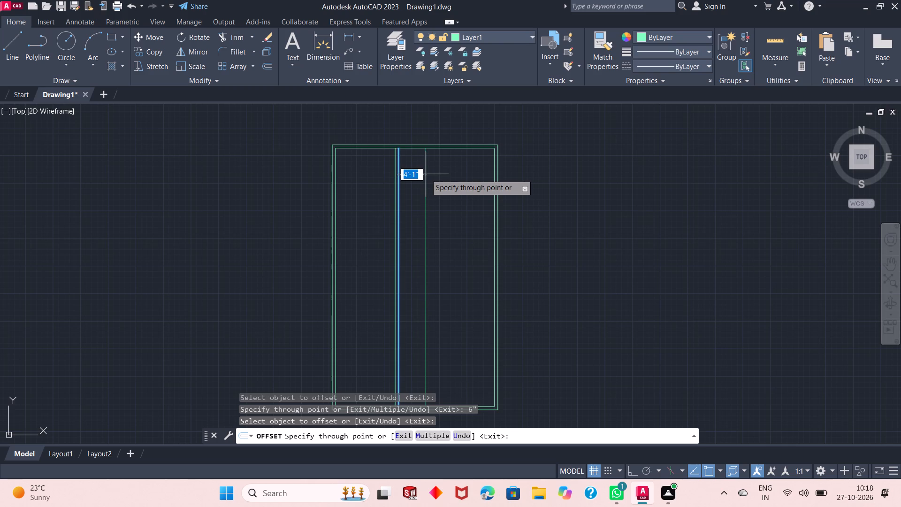
key(5)
key(apostrophe)
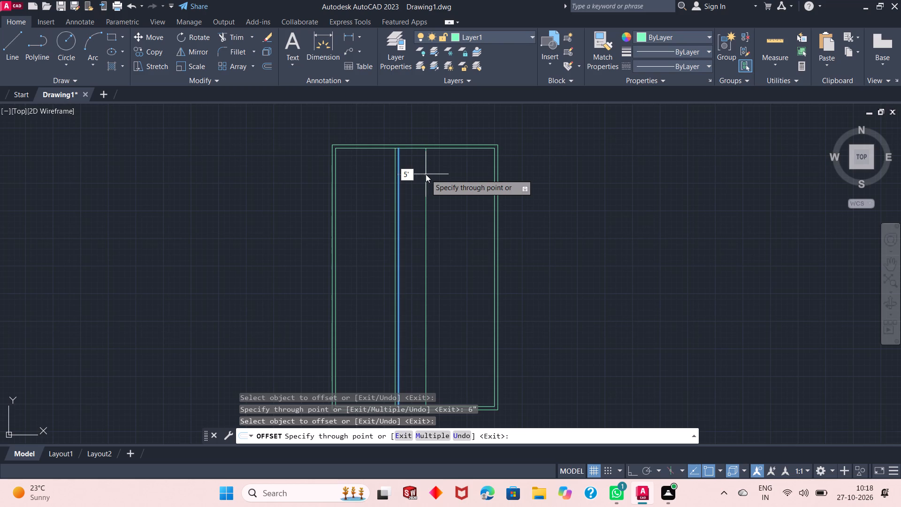
key(Return)
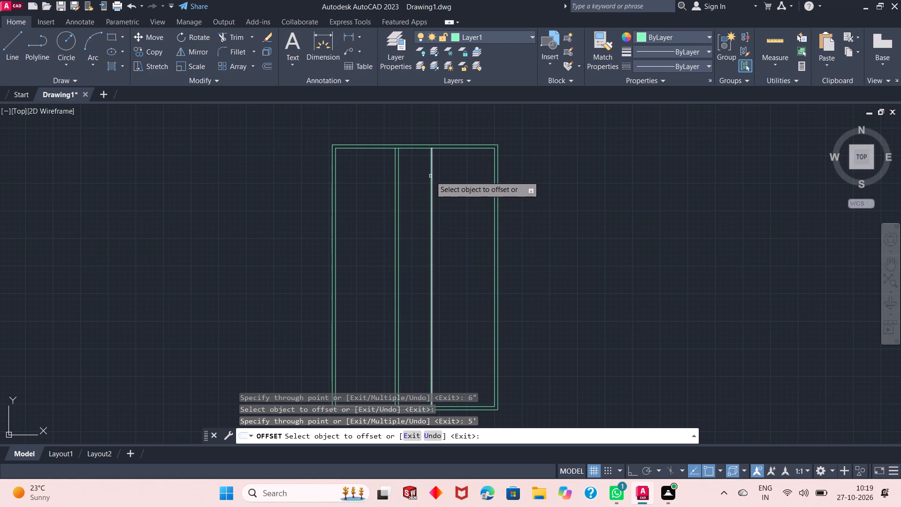
click(430, 176)
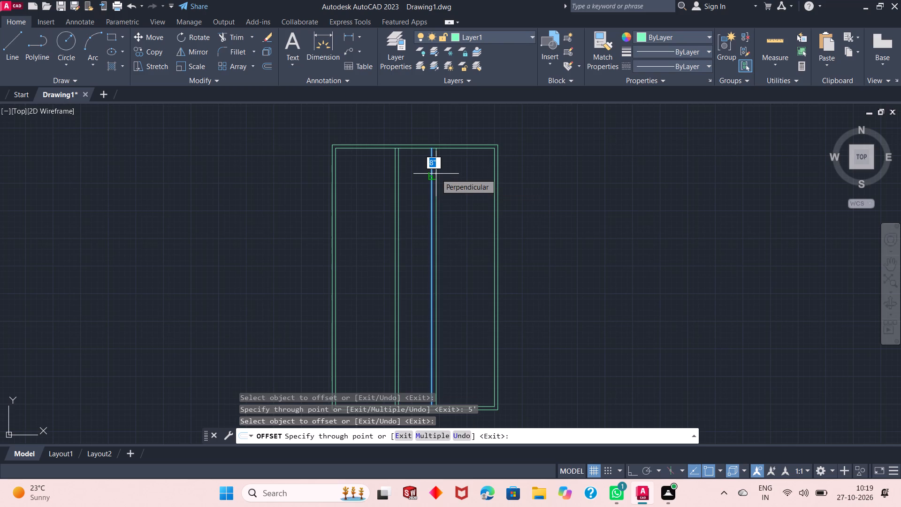
text(6")
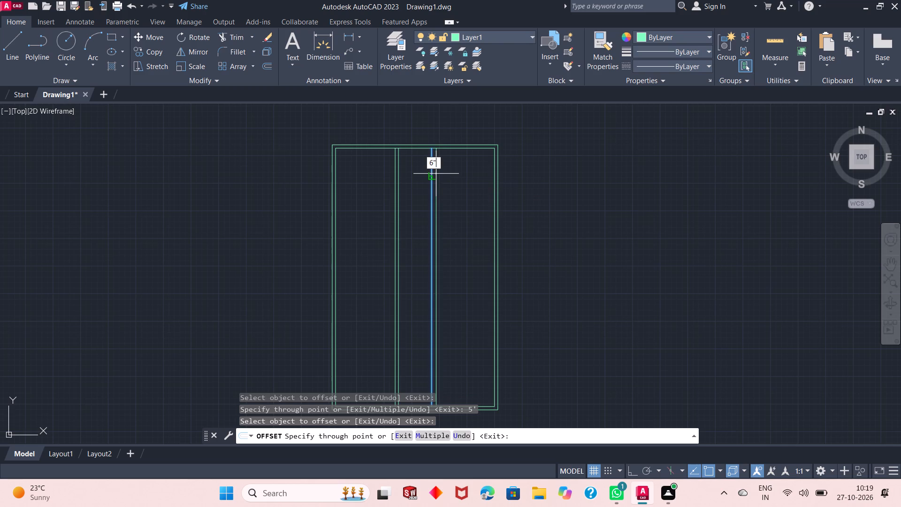
key(Return)
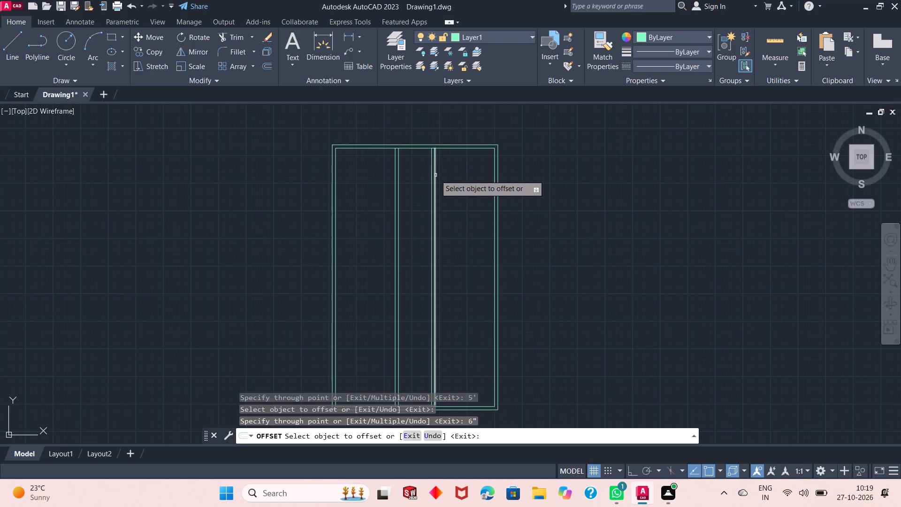
key(Escape)
key(Escape)
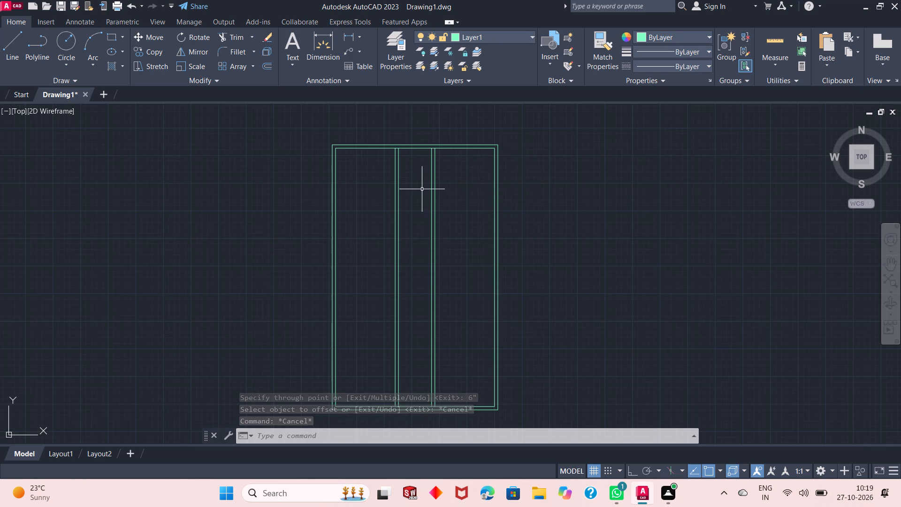
Offset the inner rectangle's top edge 11' downward, and that new line 6" further down, to form a horizontal partition.
scroll(415, 176, up, 1)
scroll(415, 176, down, 1)
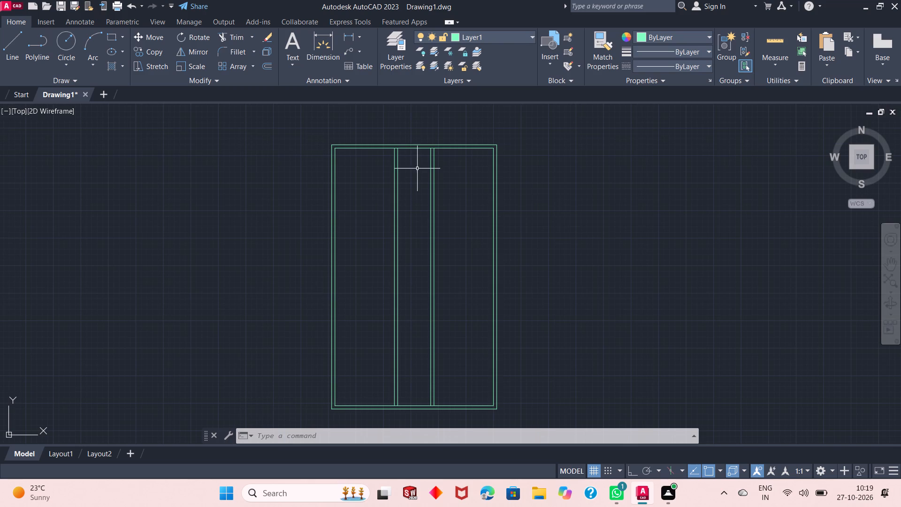
scroll(413, 150, up, 1)
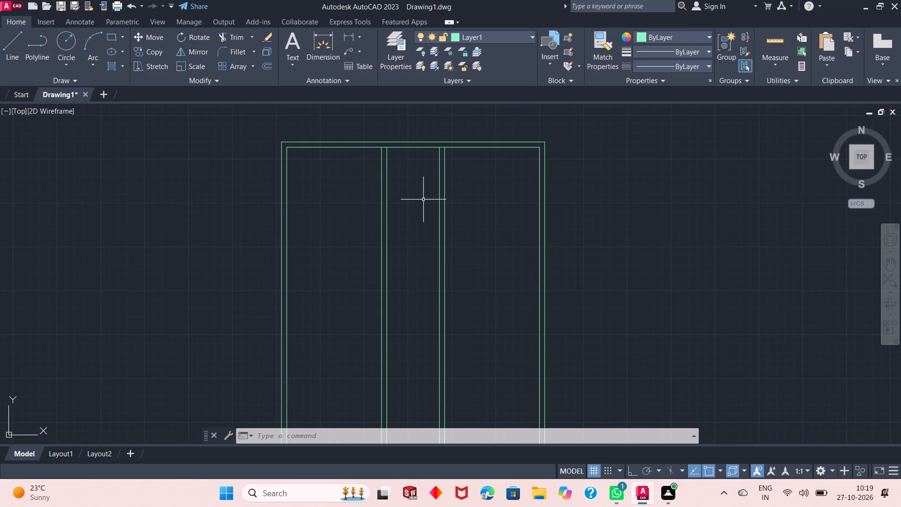
scroll(420, 200, down, 2)
scroll(420, 200, up, 2)
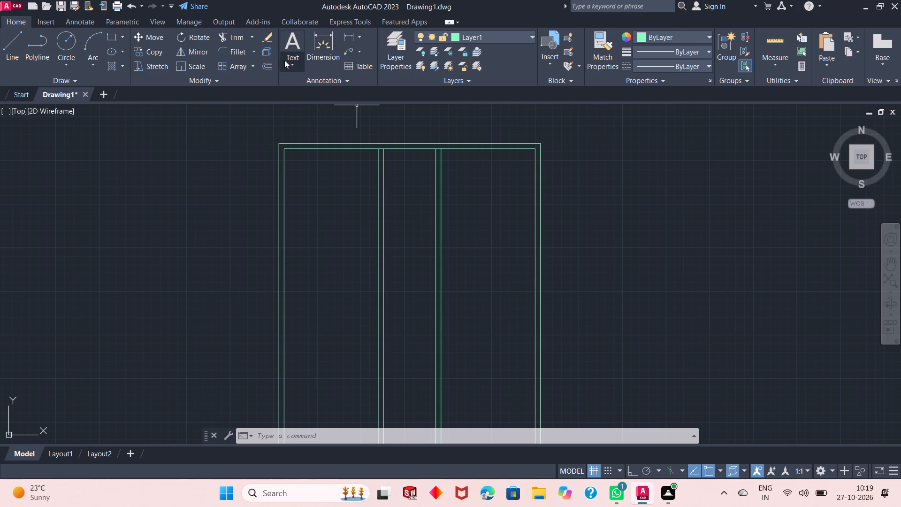
click(270, 65)
right_click(220, 147)
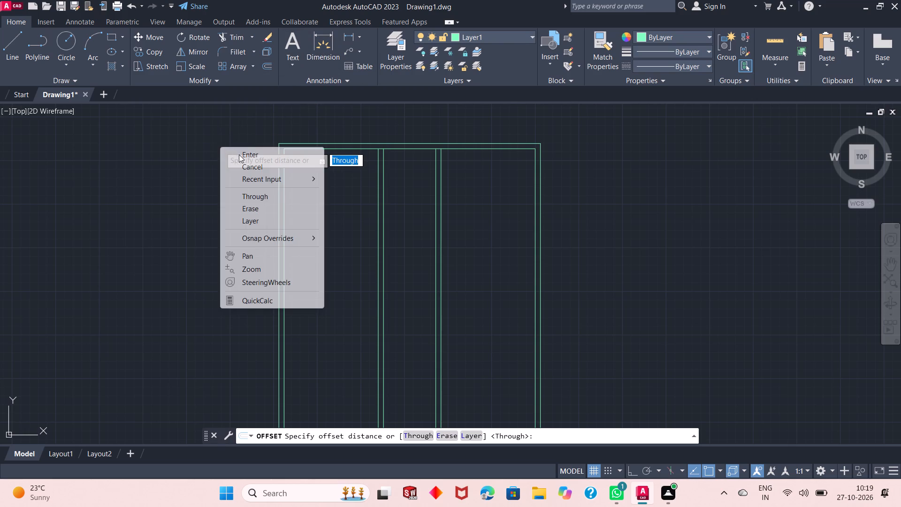
click(239, 154)
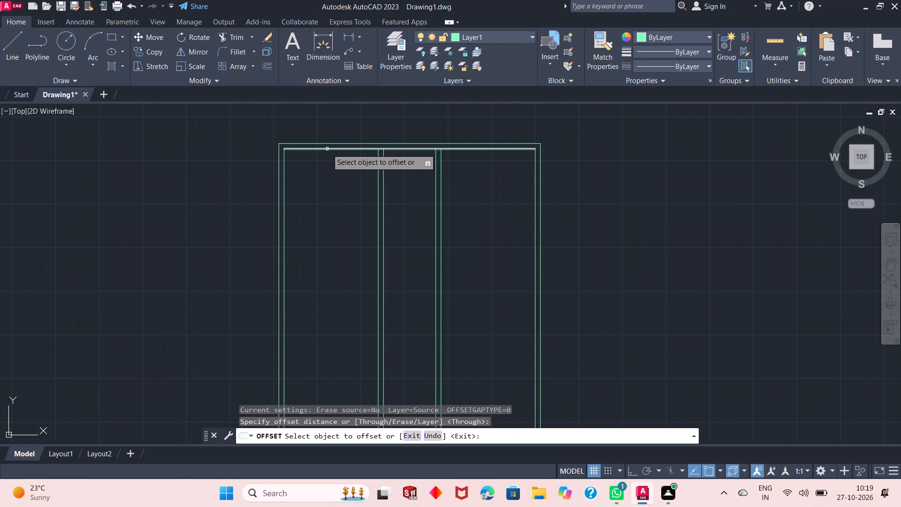
click(328, 148)
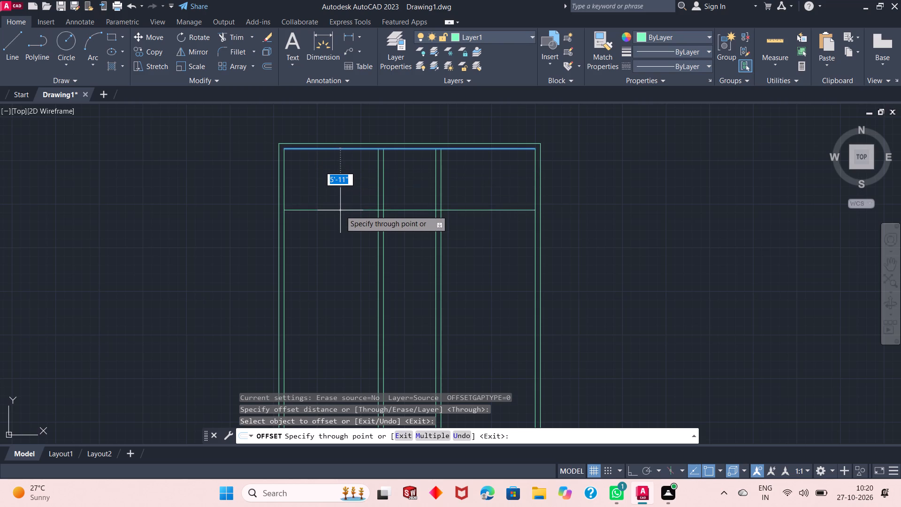
text(11')
key(Return)
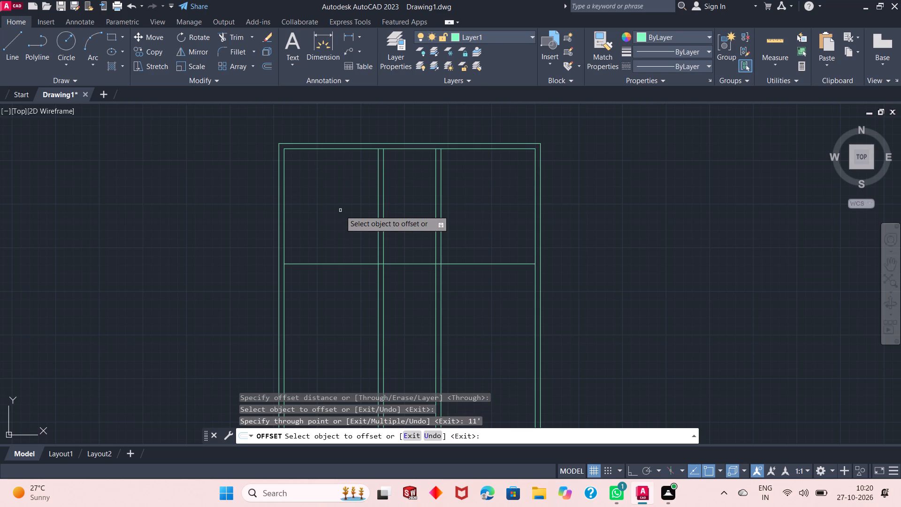
click(359, 264)
text(6")
key(Return)
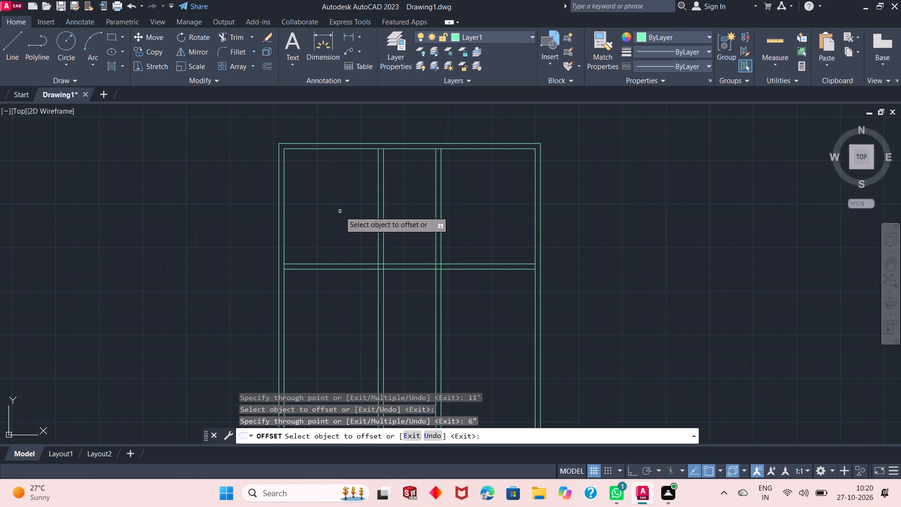
scroll(327, 191, up, 1)
scroll(329, 165, down, 2)
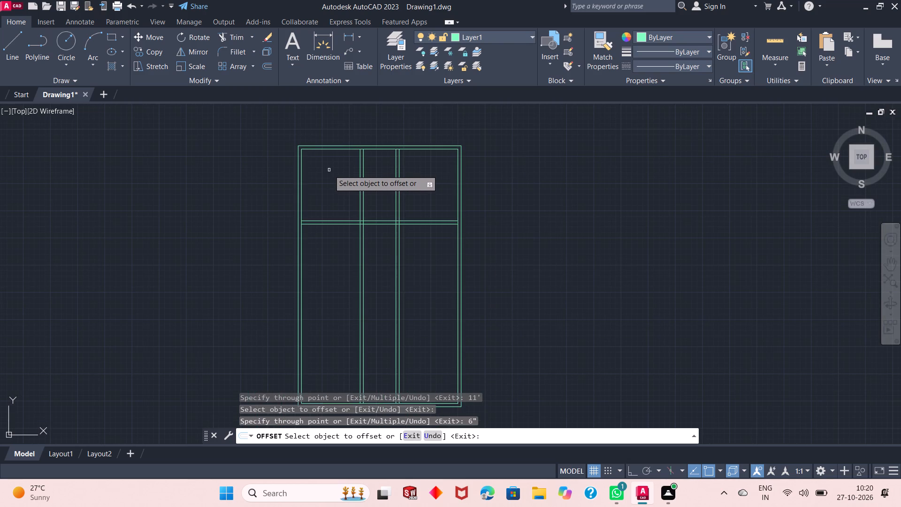
scroll(329, 170, down, 1)
scroll(331, 211, up, 1)
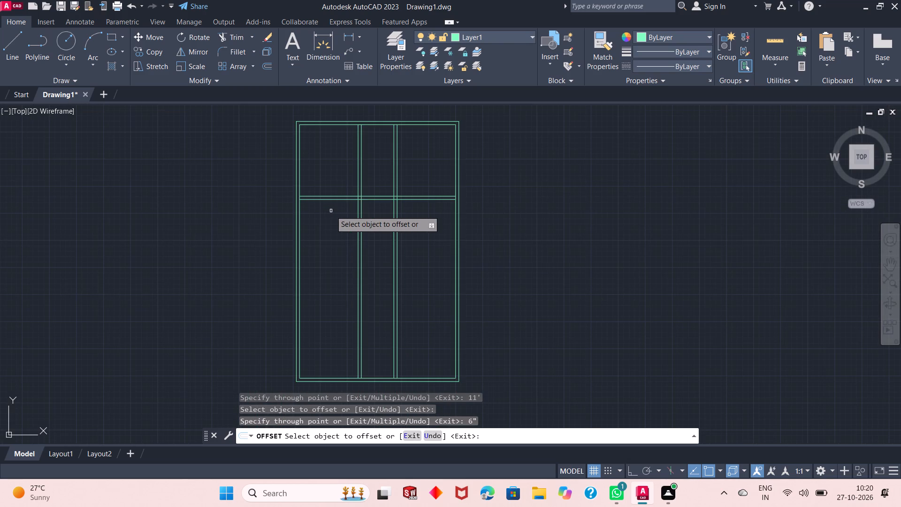
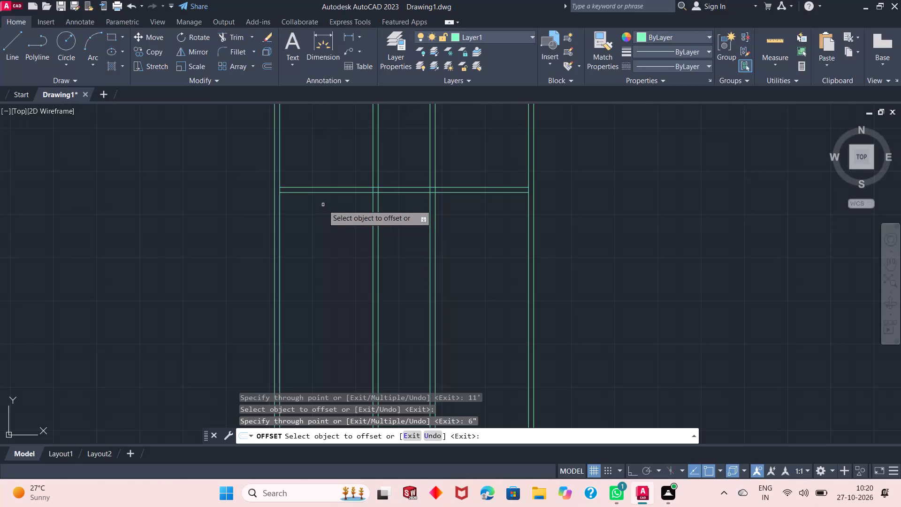
Offset the horizontal partition's lower line 13' downward, and that new line 6" further down, to form a second horizontal partition.
click(327, 193)
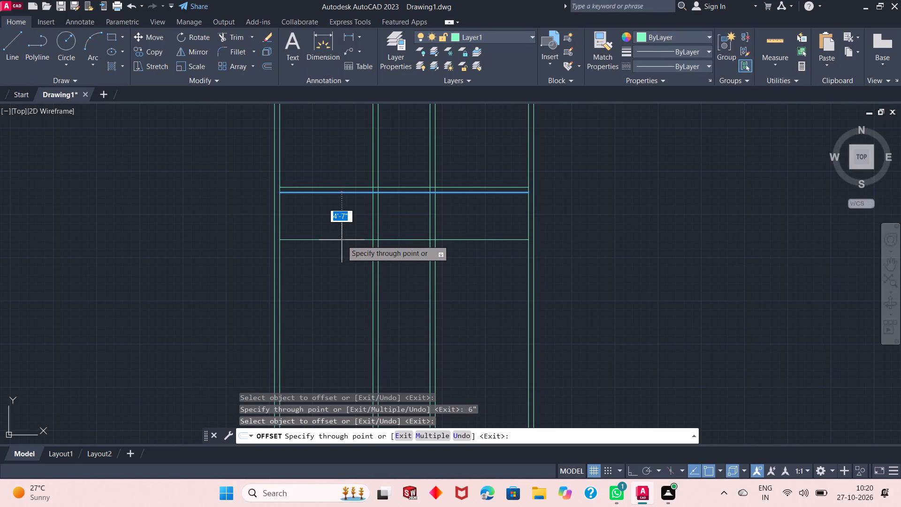
text(13')
key(Return)
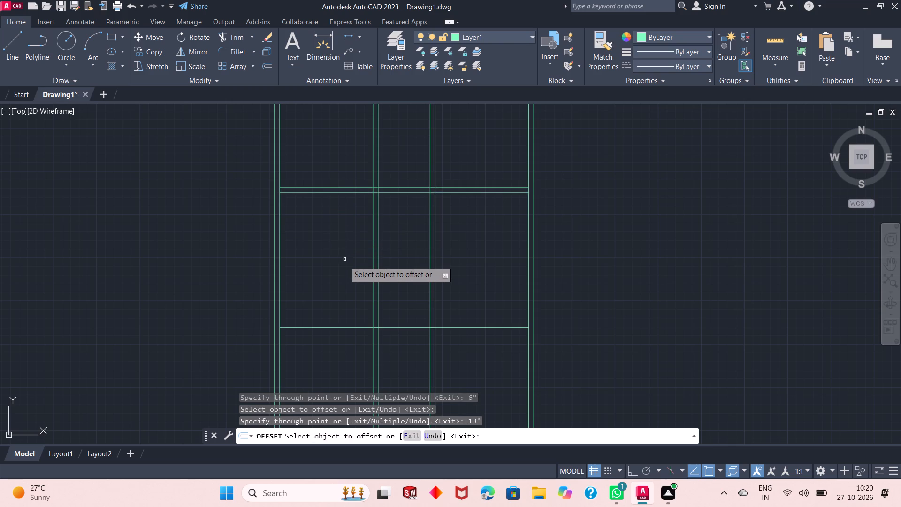
click(340, 326)
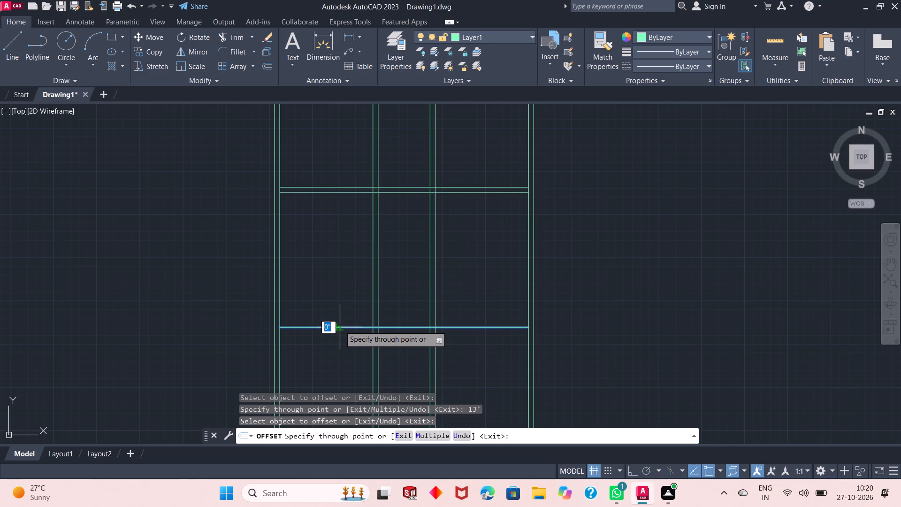
key(6)
key(shift+quotedbl)
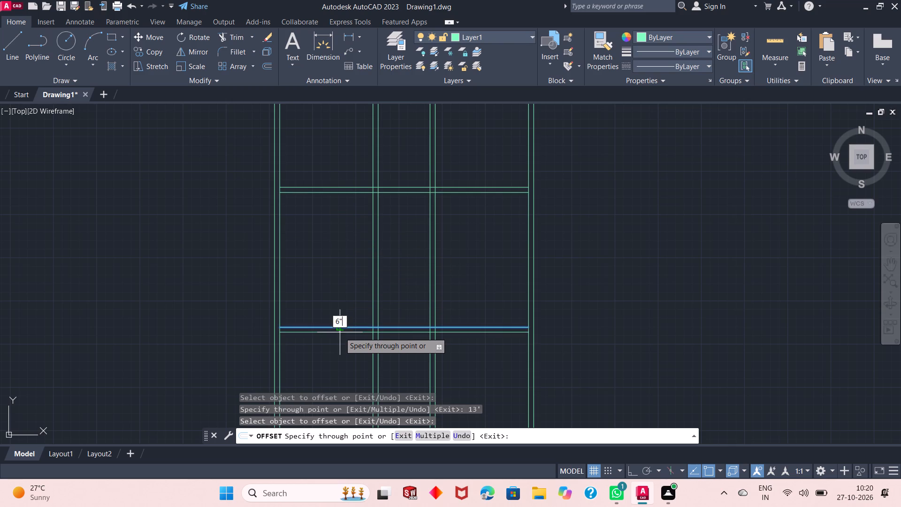
key(Return)
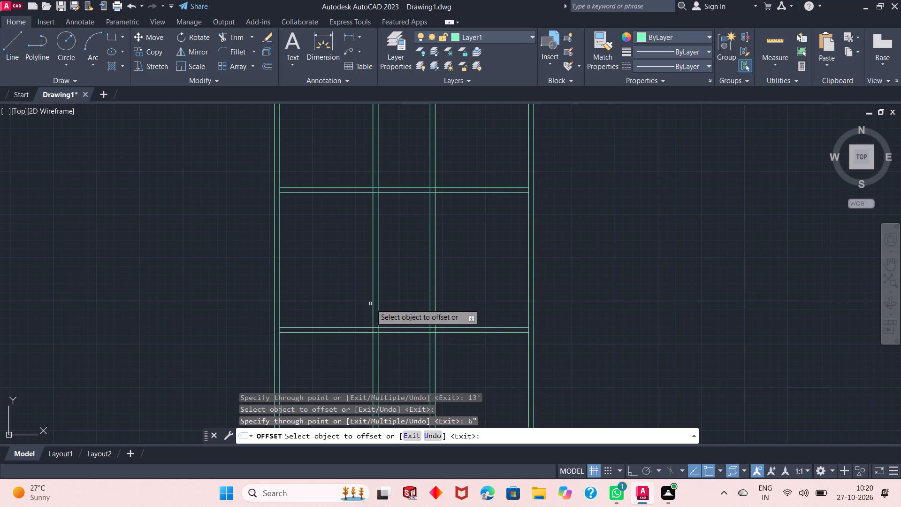
scroll(371, 304, up, 2)
scroll(371, 304, down, 4)
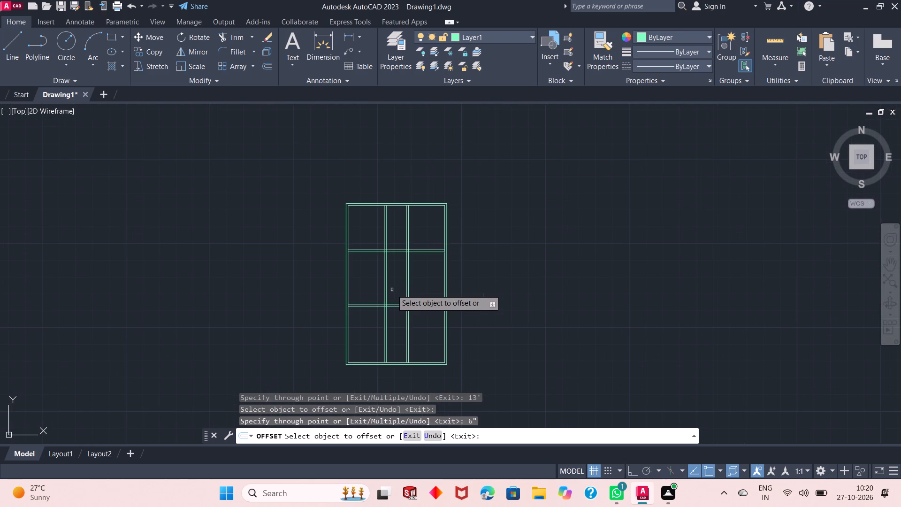
scroll(390, 313, up, 1)
right_click(515, 215)
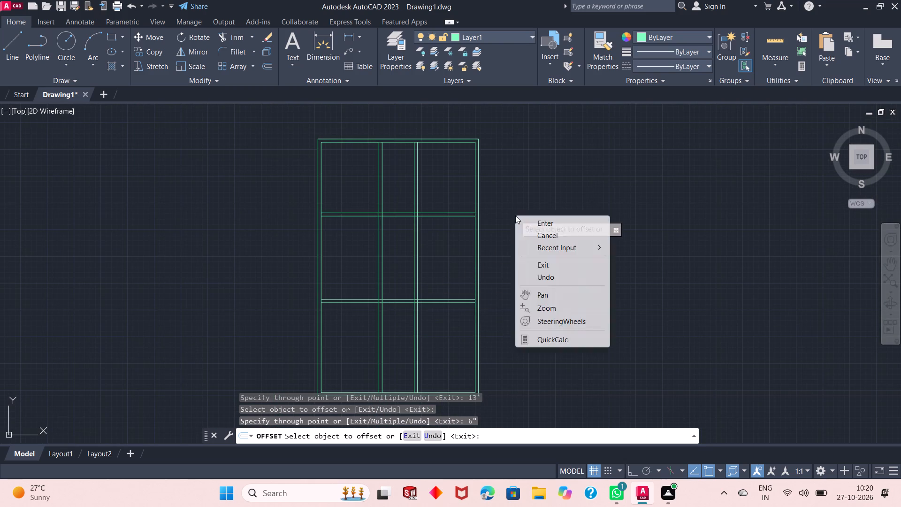
click(523, 220)
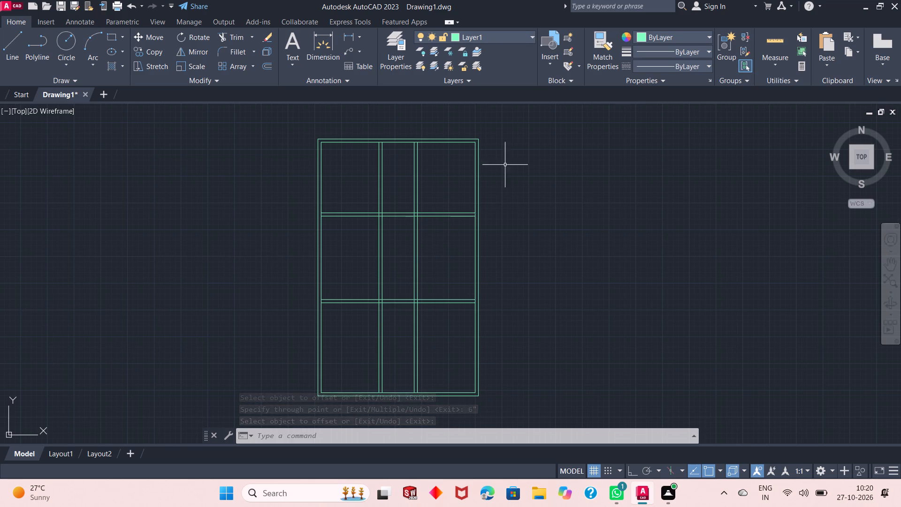
Measure the bottom-left room with Quick Measure and examine the partition layout.
click(781, 34)
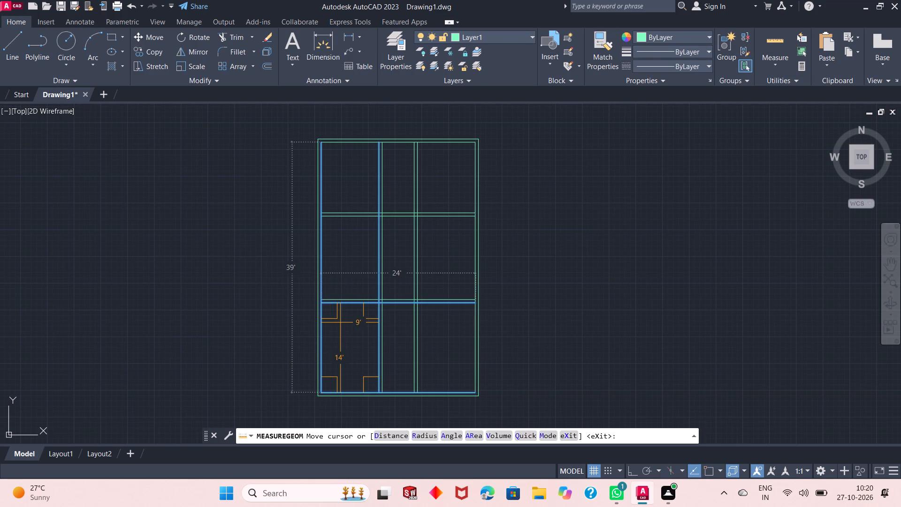
key(Escape)
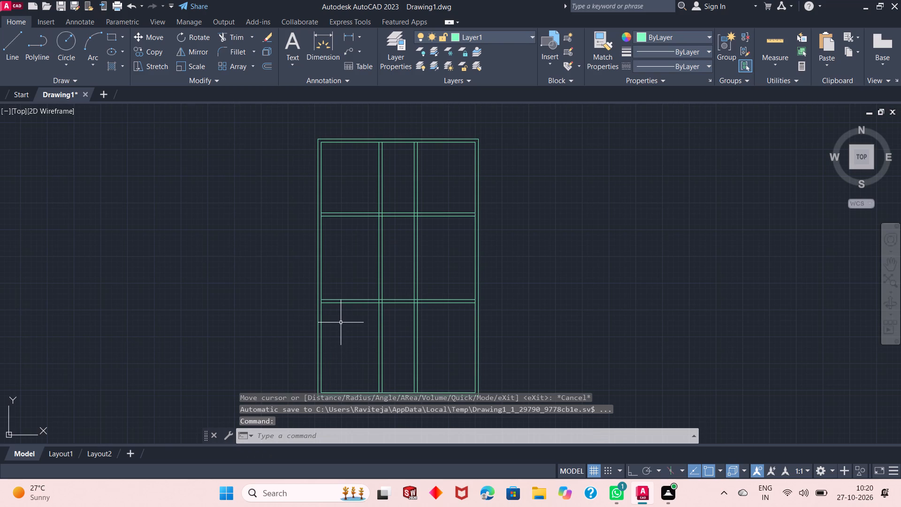
scroll(396, 188, up, 1)
scroll(413, 252, down, 1)
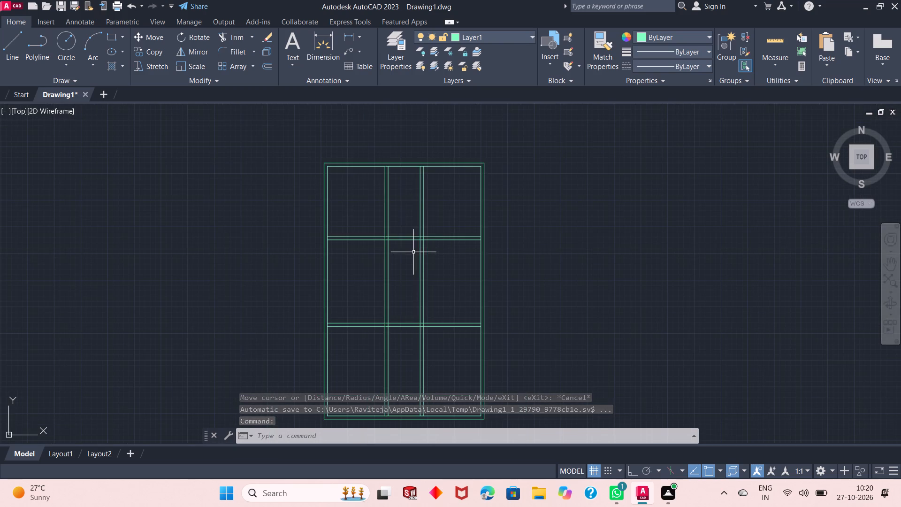
scroll(405, 199, up, 2)
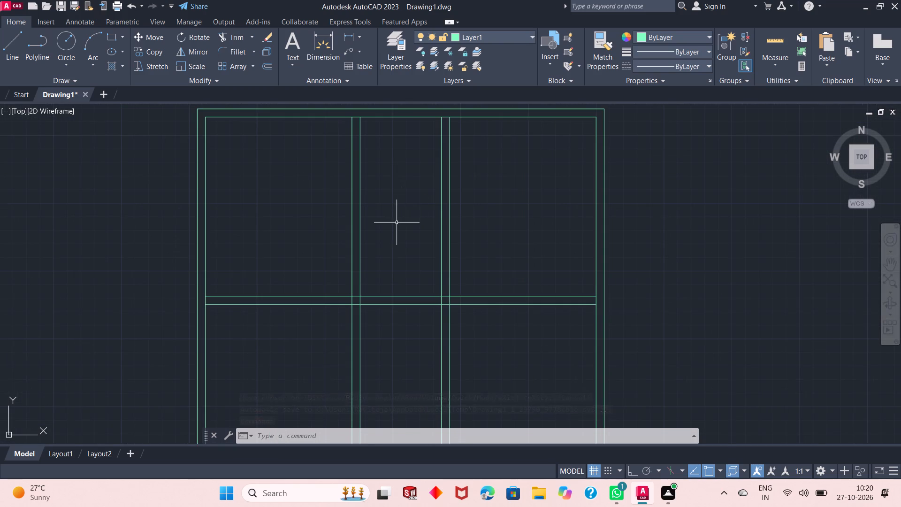
scroll(397, 223, down, 1)
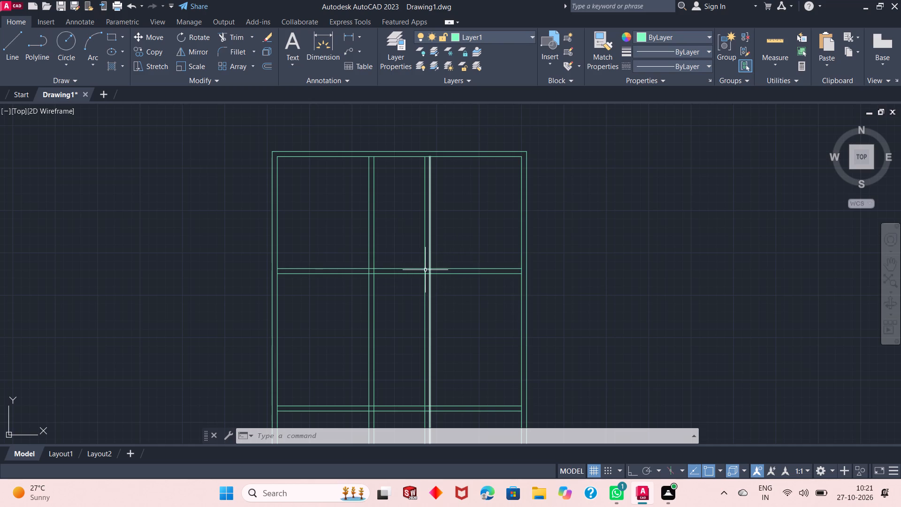
scroll(425, 270, up, 1)
scroll(421, 295, down, 1)
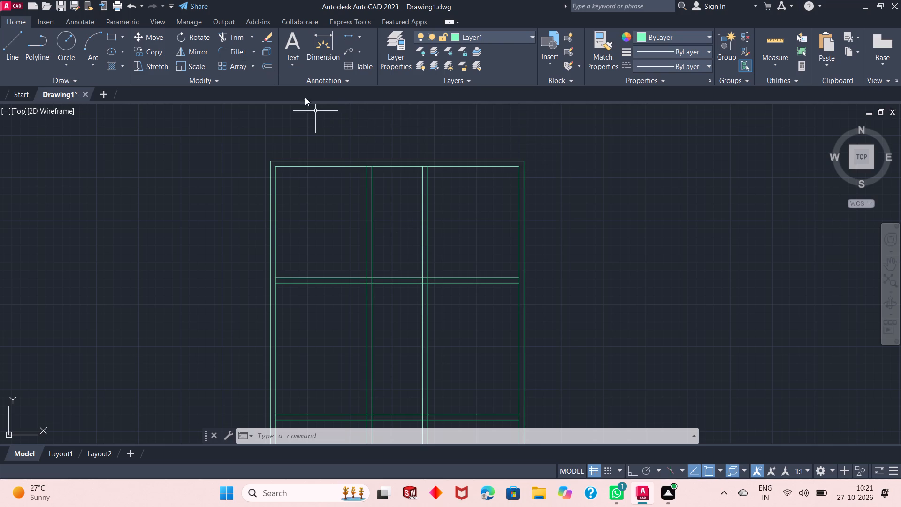
Start Offset and review the command history back to the drawing's first setup commands.
click(267, 65)
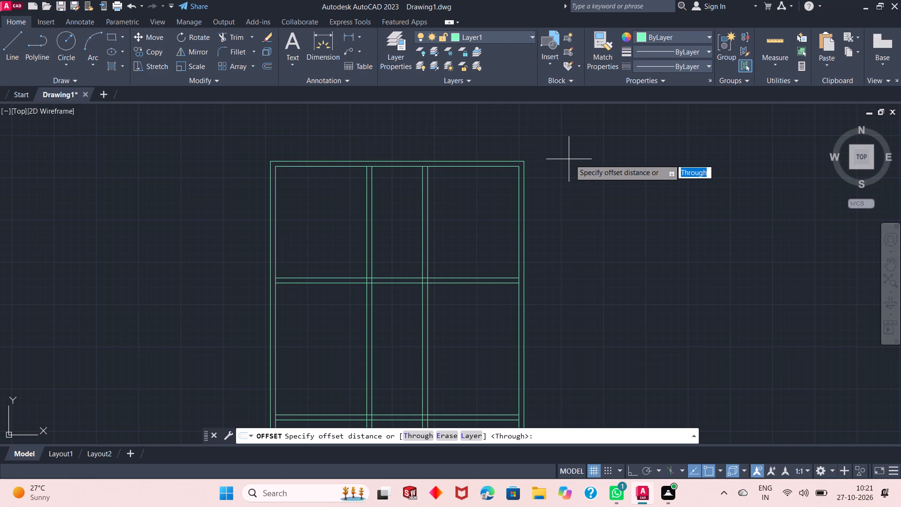
click(695, 434)
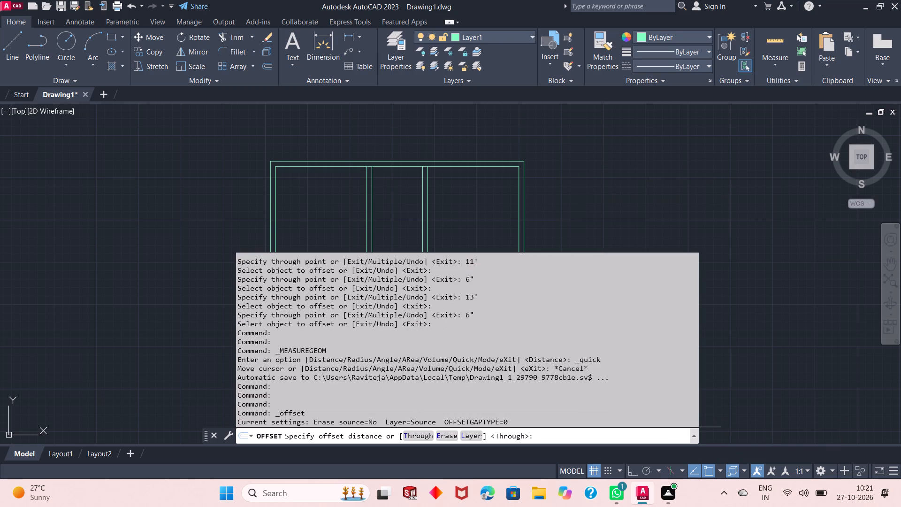
scroll(526, 353, up, 20)
scroll(526, 353, up, 7)
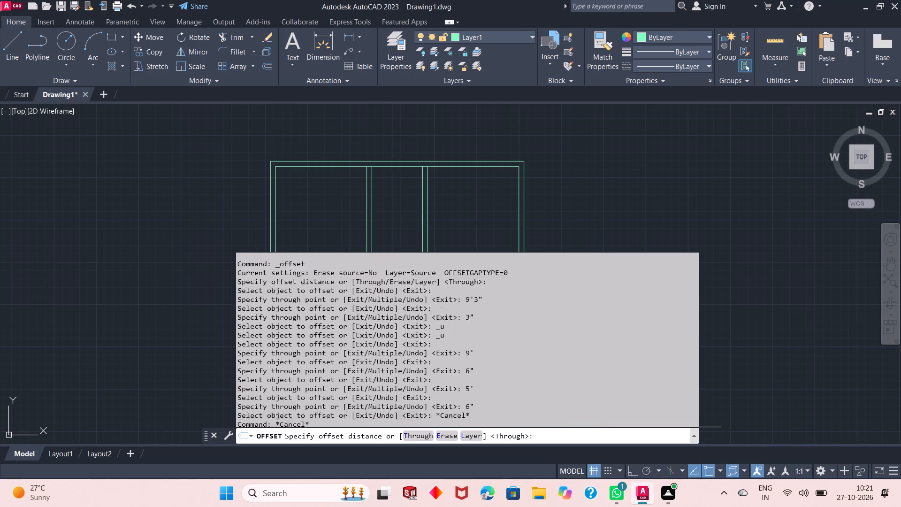
scroll(520, 339, up, 20)
scroll(520, 339, up, 11)
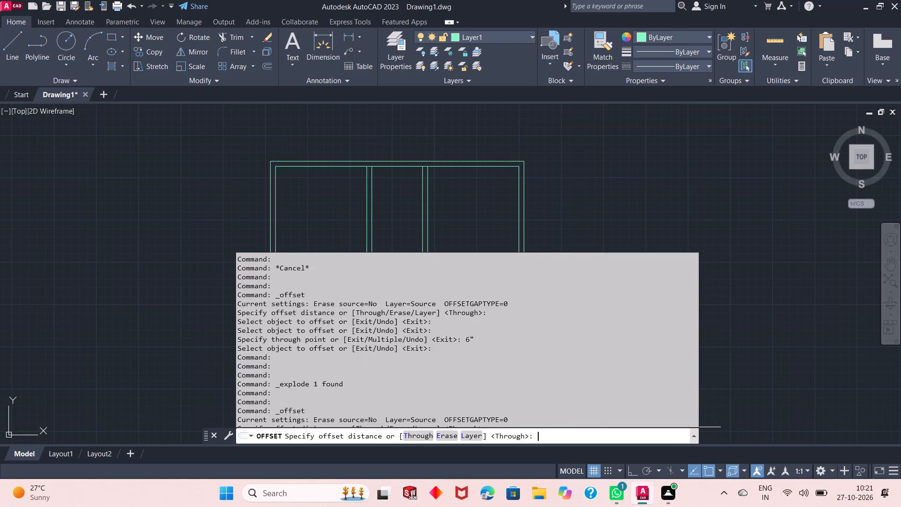
scroll(520, 337, up, 20)
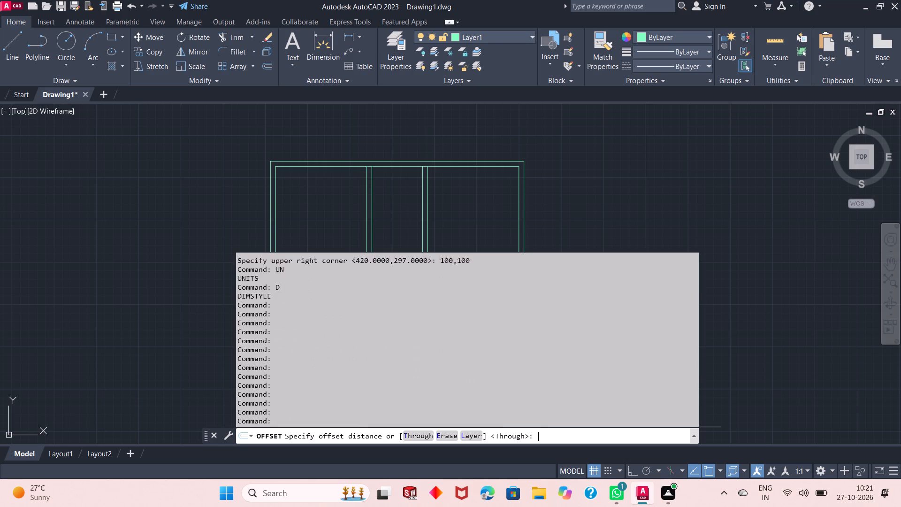
scroll(520, 336, up, 16)
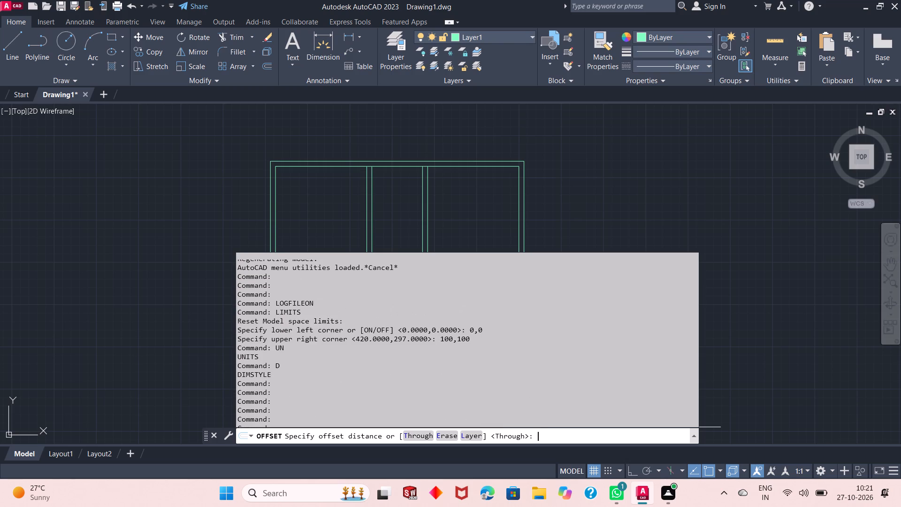
click(634, 233)
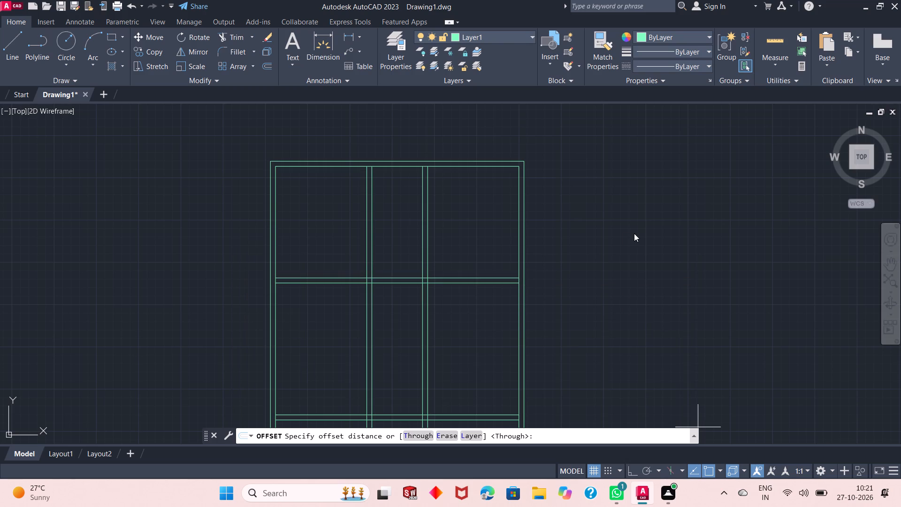
Offset the inner rectangle's top edge 7' downward using Through, and that new line 6" further down, to form another horizontal partition.
right_click(603, 205)
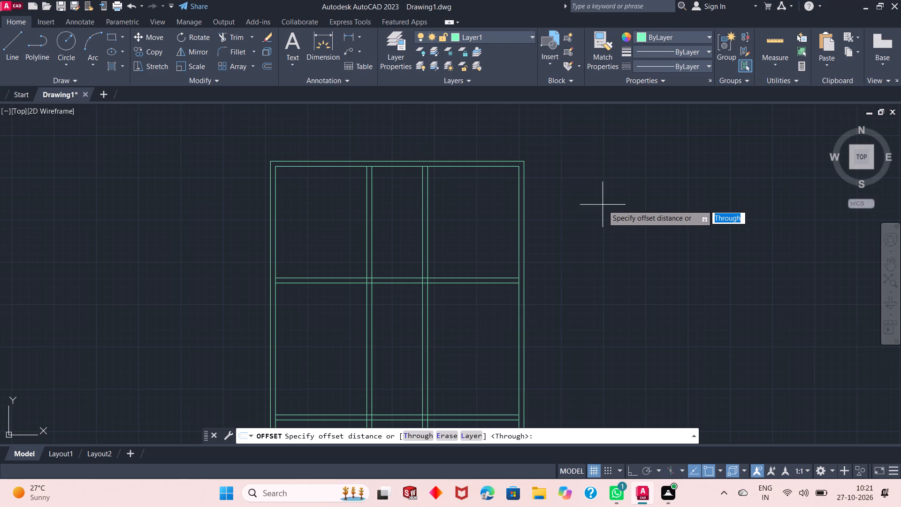
click(613, 213)
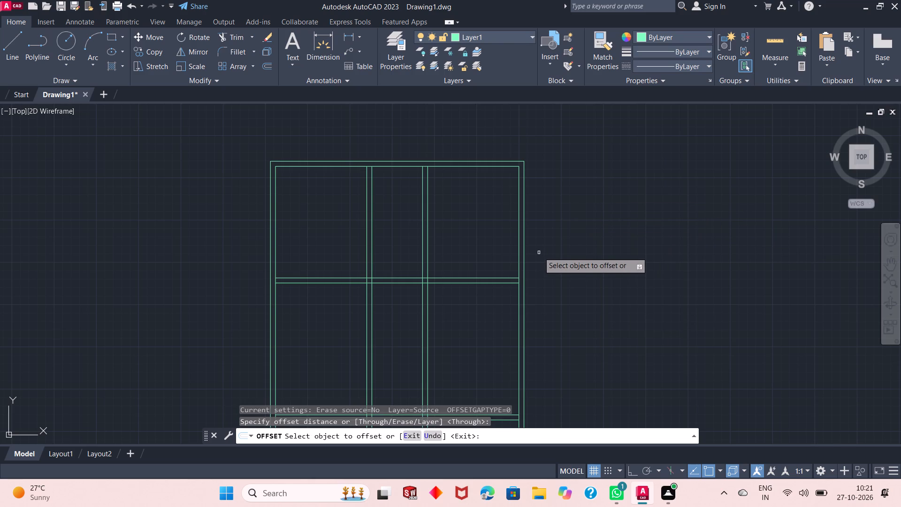
click(463, 166)
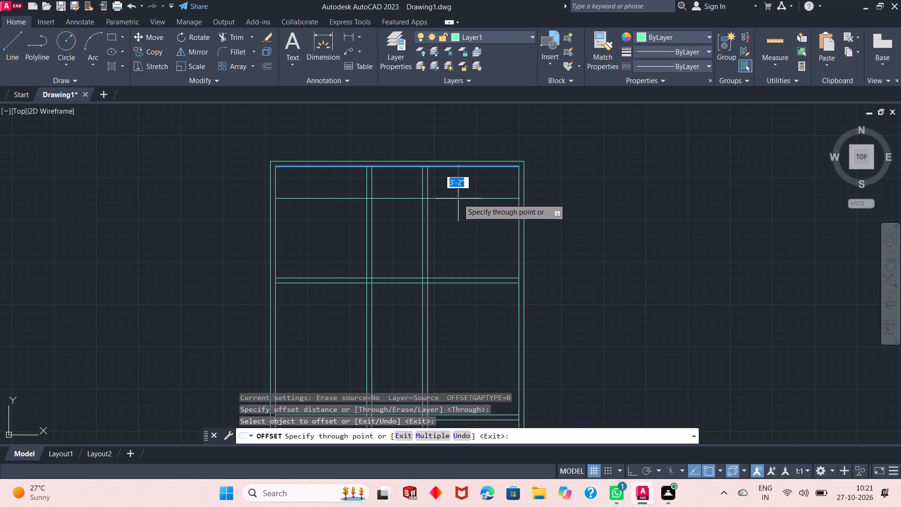
key(7)
key(apostrophe)
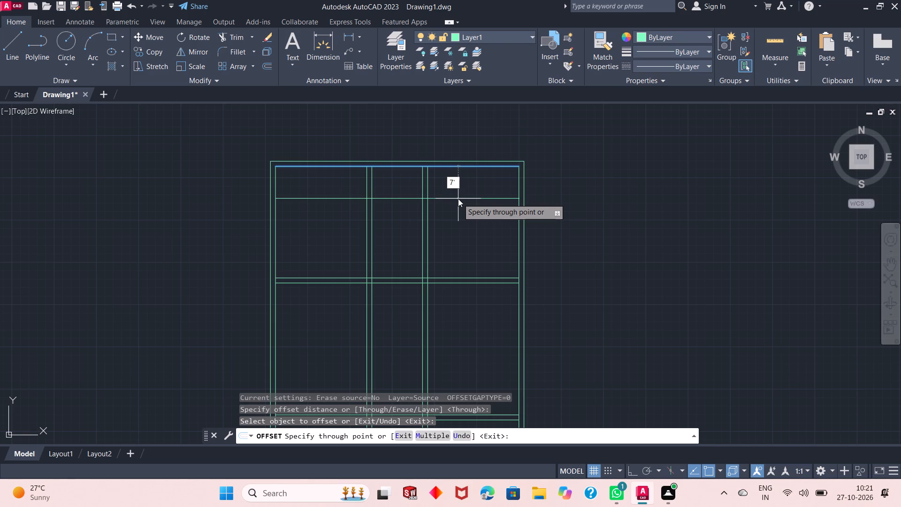
key(Return)
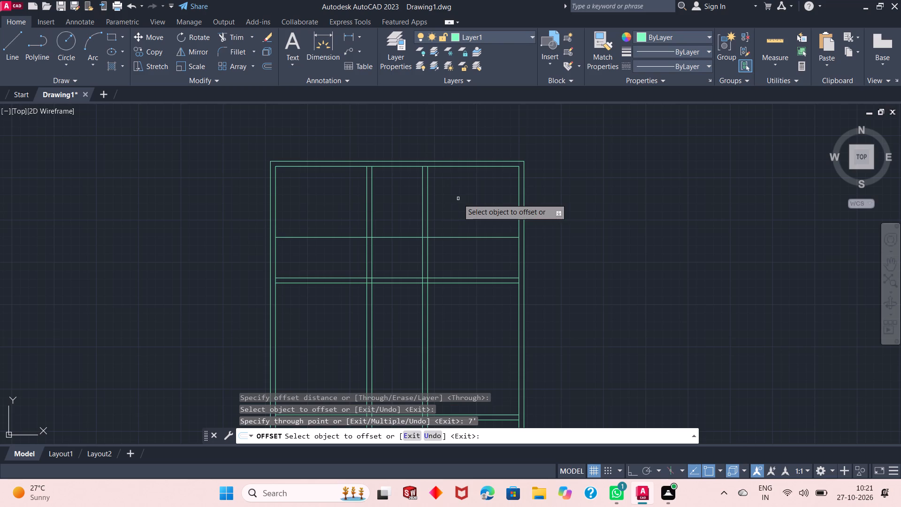
click(450, 238)
text(6")
key(Return)
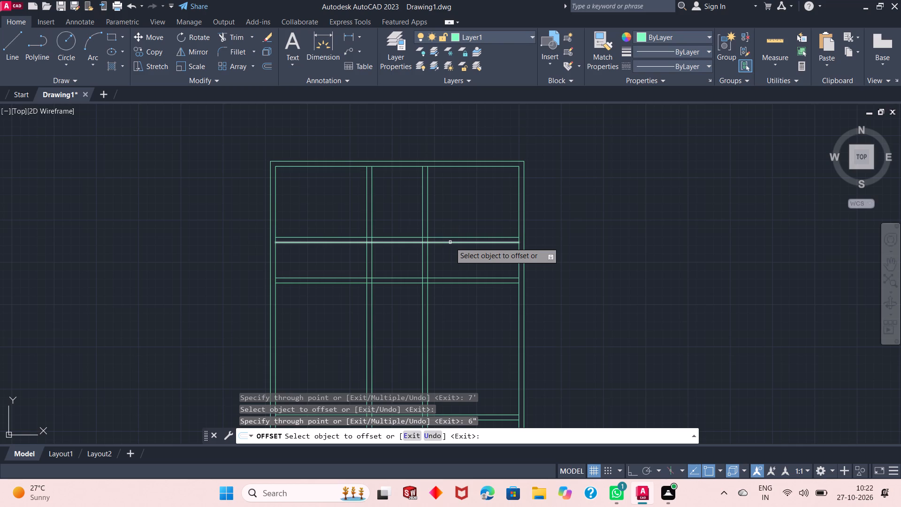
right_click(571, 178)
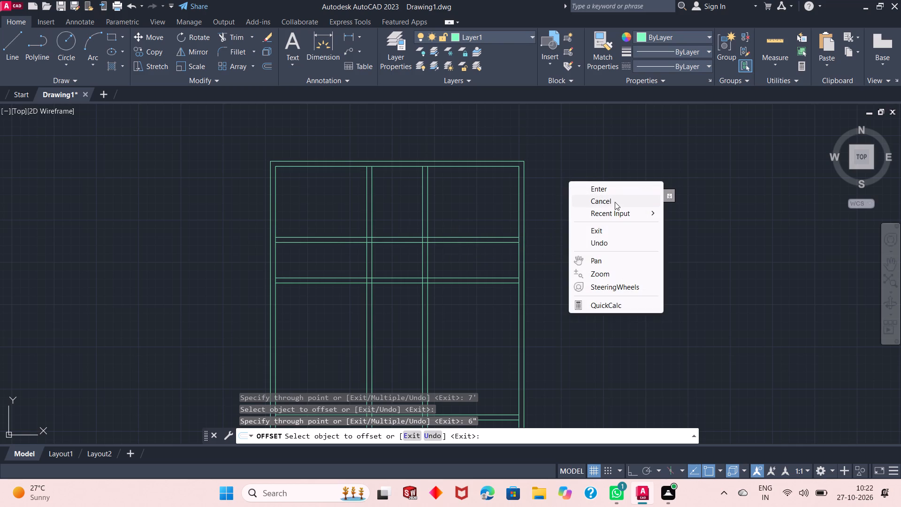
click(623, 190)
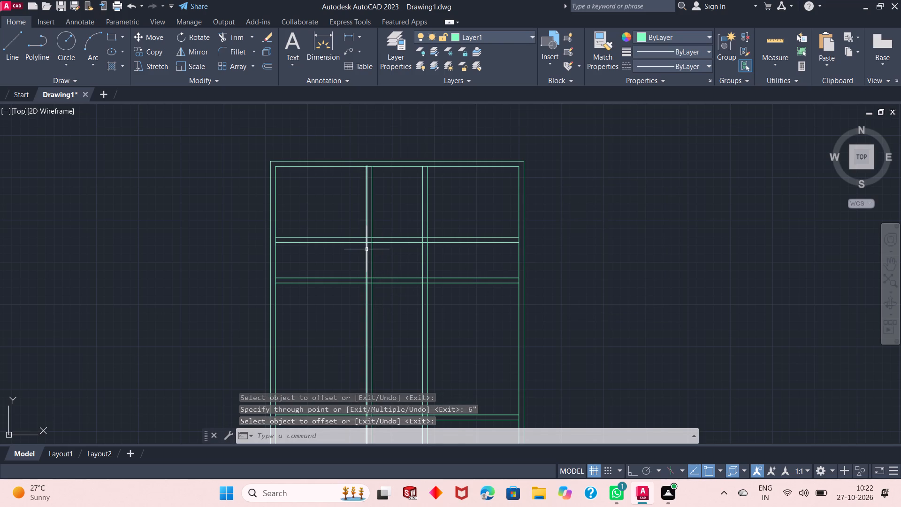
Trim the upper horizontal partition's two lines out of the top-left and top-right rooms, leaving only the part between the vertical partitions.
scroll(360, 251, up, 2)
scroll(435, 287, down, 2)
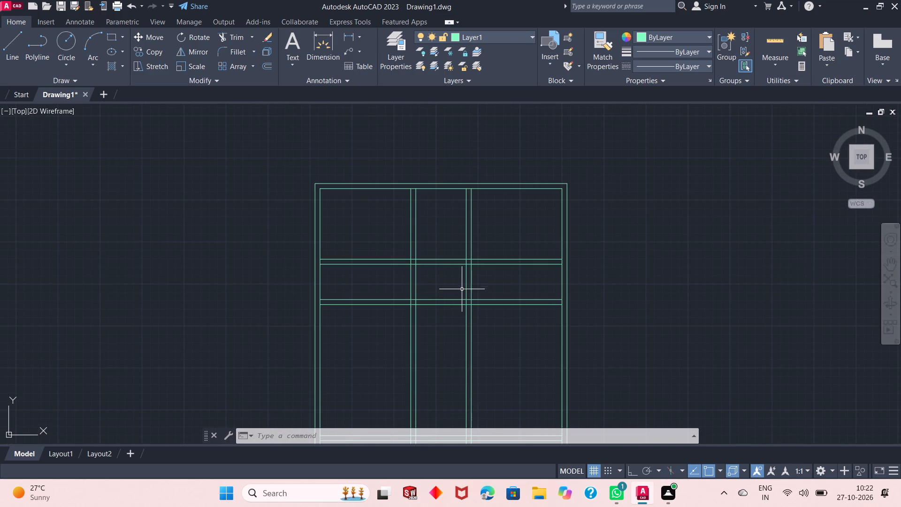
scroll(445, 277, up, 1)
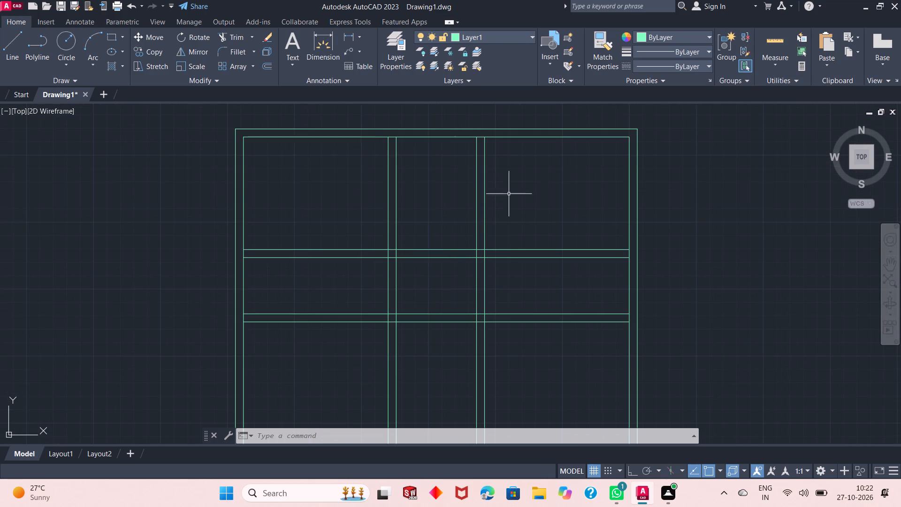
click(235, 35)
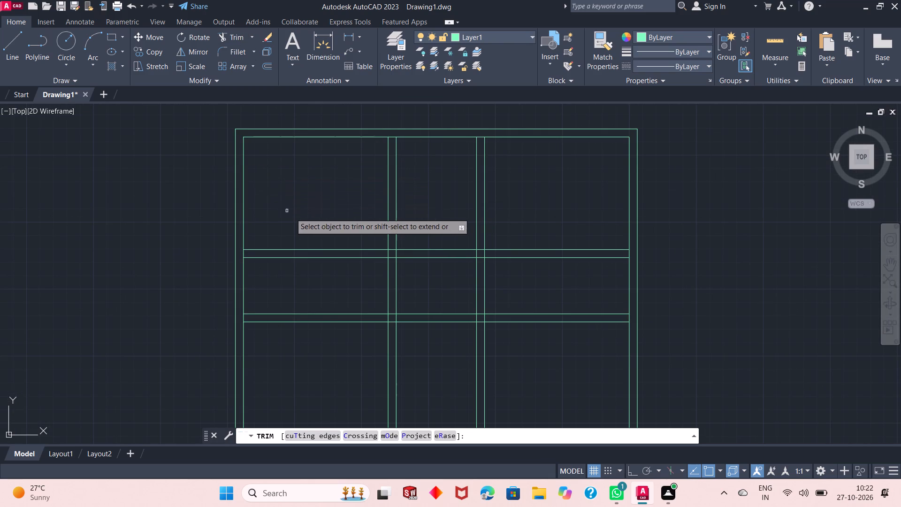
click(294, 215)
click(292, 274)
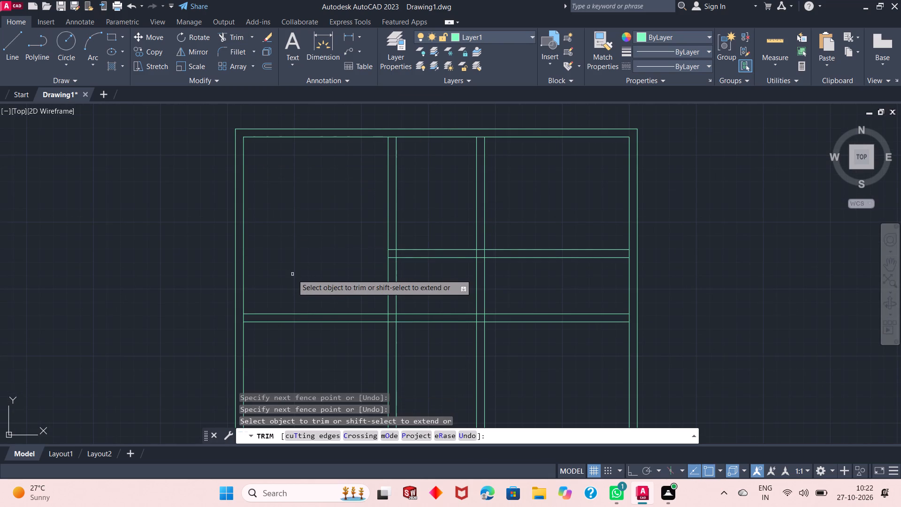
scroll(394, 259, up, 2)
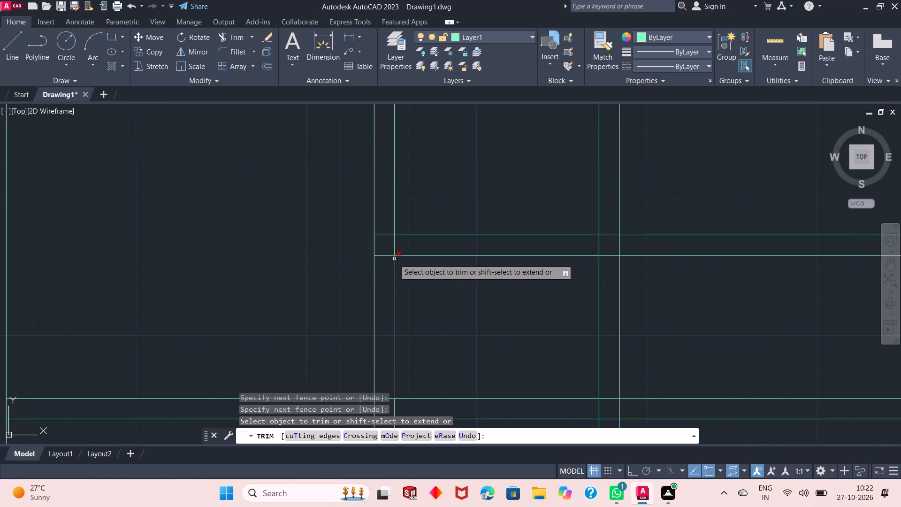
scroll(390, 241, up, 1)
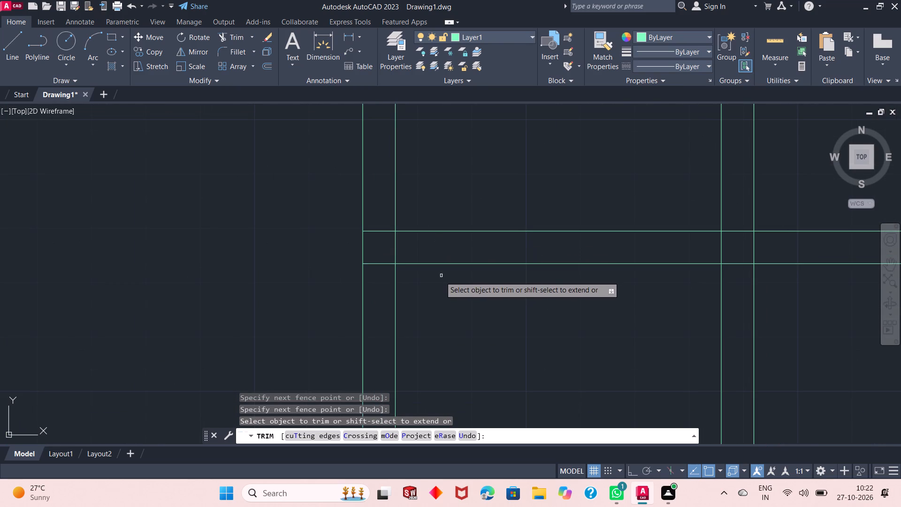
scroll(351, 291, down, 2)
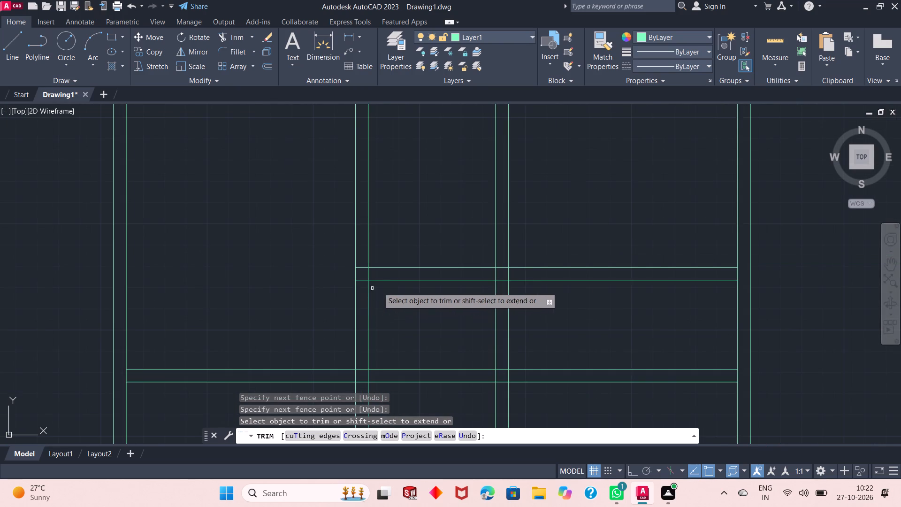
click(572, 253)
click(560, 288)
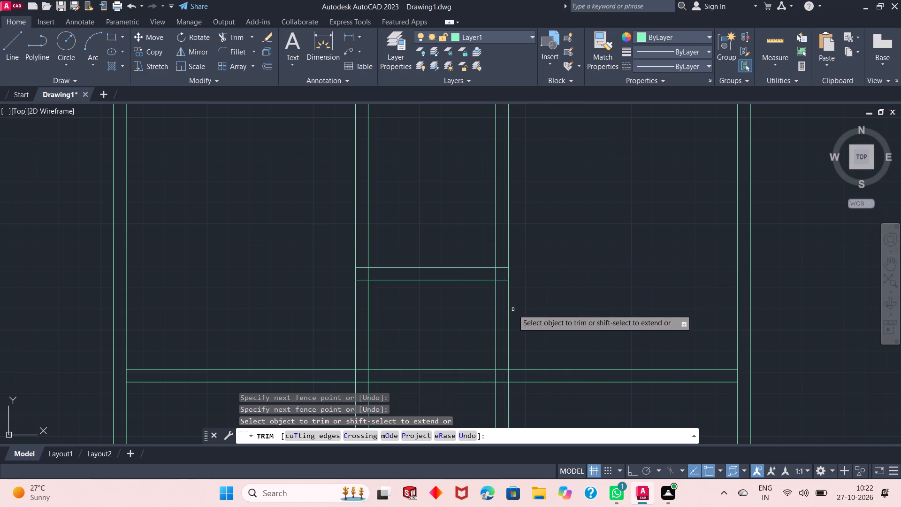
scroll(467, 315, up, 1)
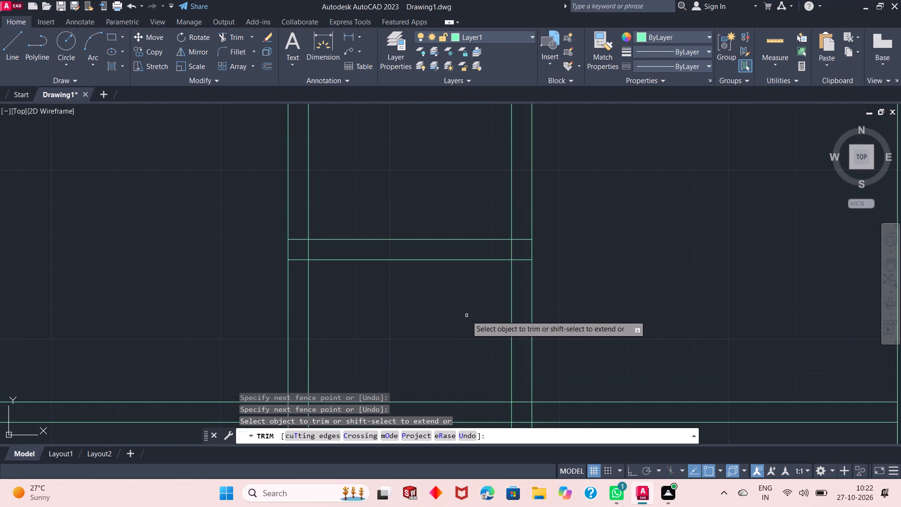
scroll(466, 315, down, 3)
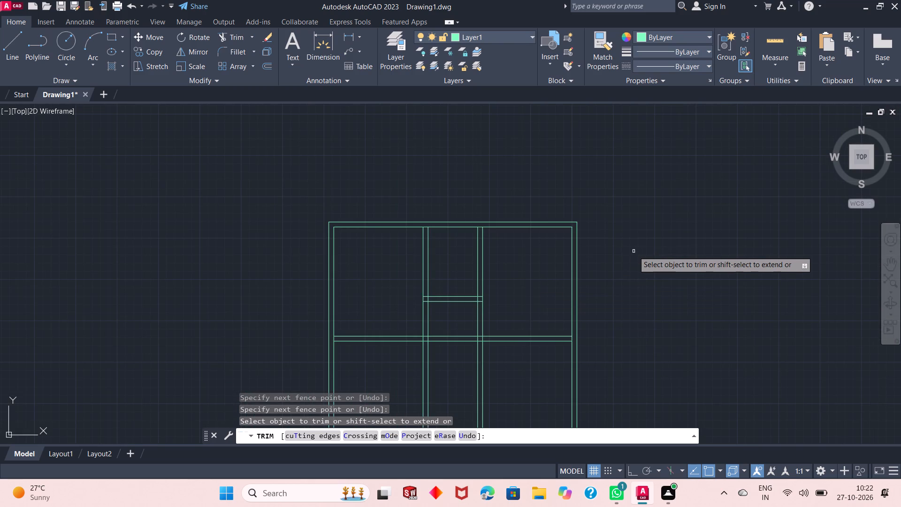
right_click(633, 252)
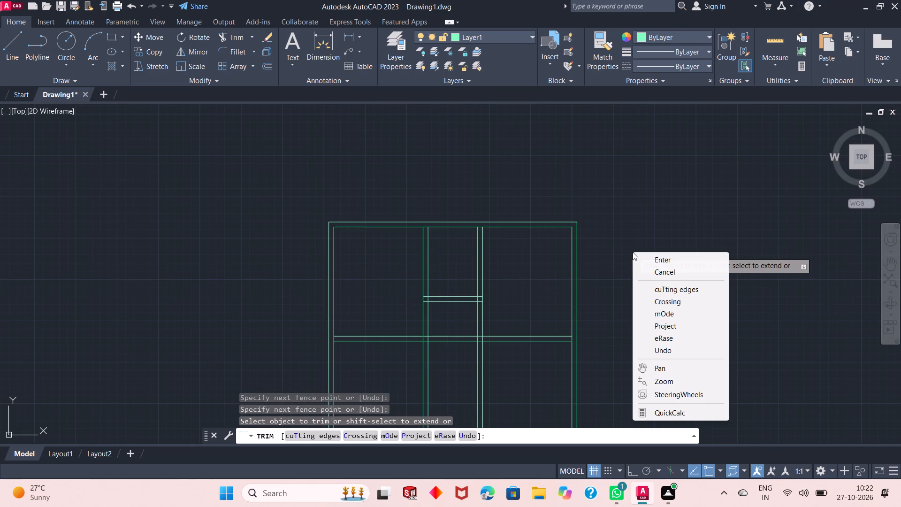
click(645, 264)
Measure the rooms with Quick Measure, including the top-right room and the small central space below the short partition.
click(770, 42)
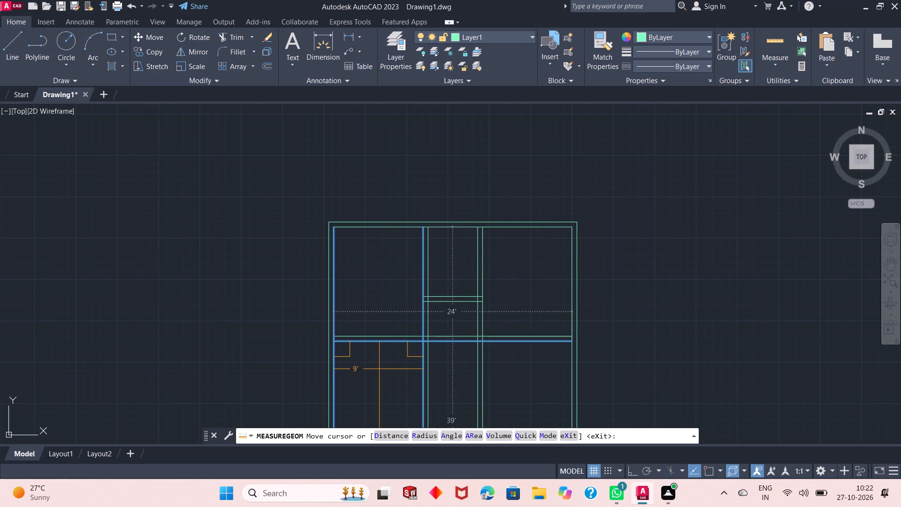
scroll(388, 292, down, 3)
scroll(389, 292, up, 2)
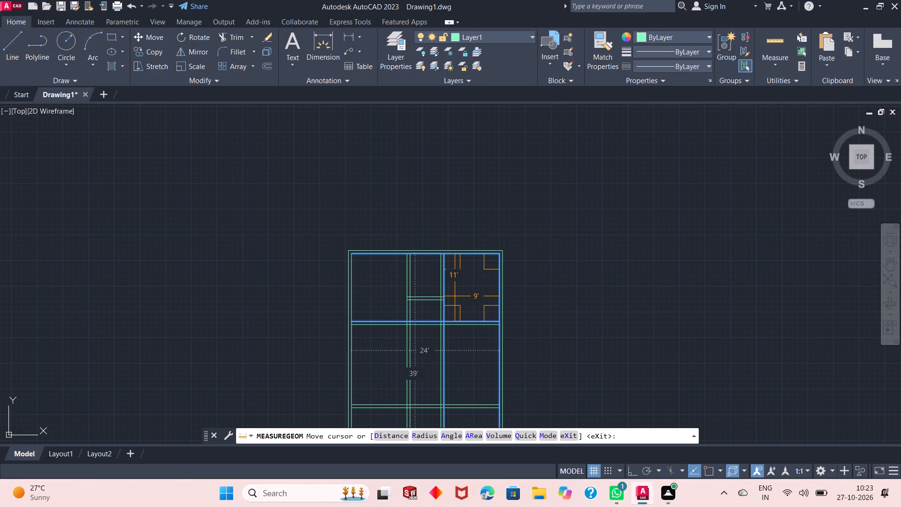
scroll(455, 272, down, 2)
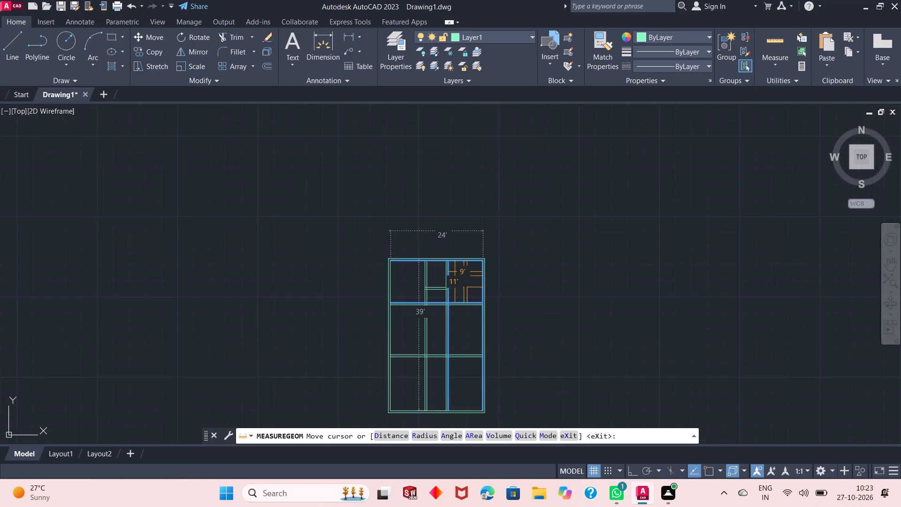
scroll(448, 292, up, 2)
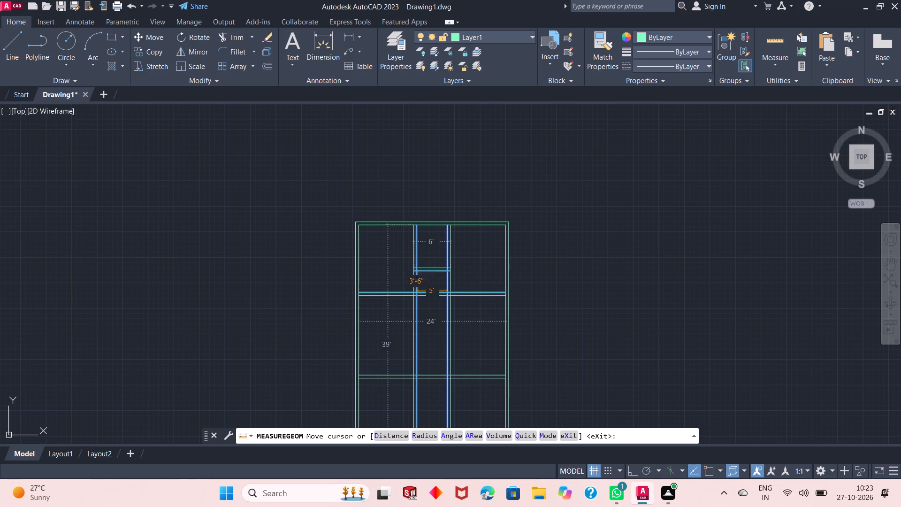
scroll(427, 284, up, 4)
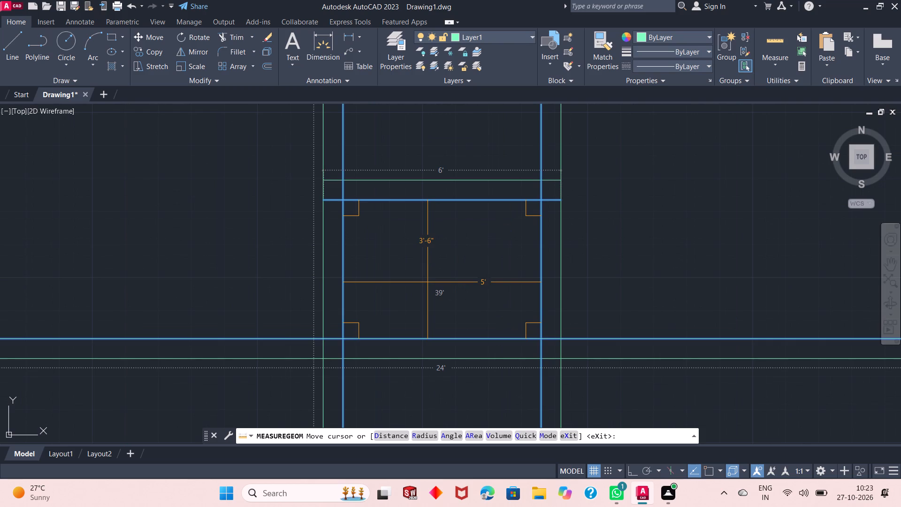
key(Escape)
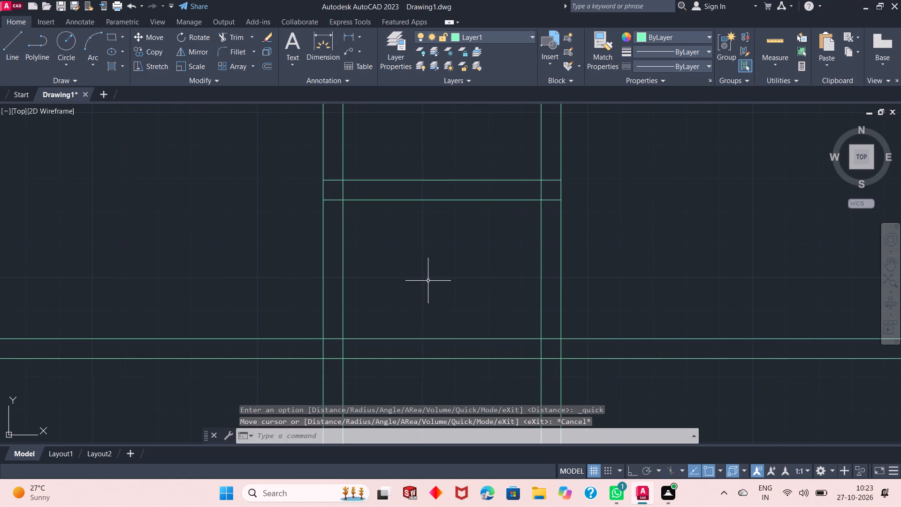
Erase the two lines of the short horizontal partition between the vertical partitions.
scroll(498, 293, down, 1)
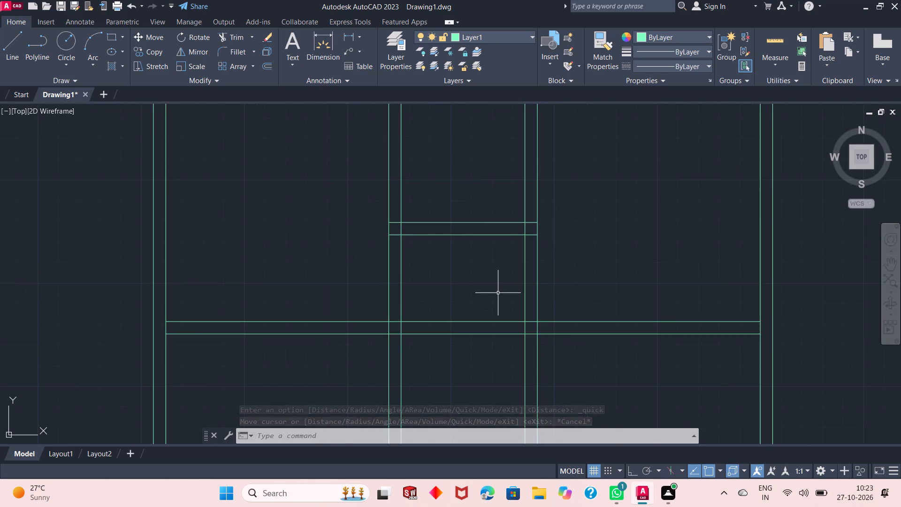
scroll(498, 293, down, 1)
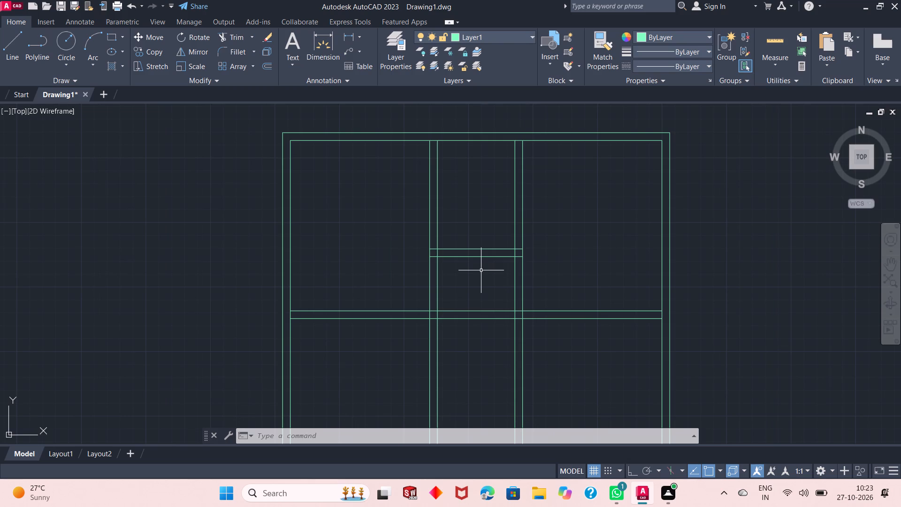
click(485, 242)
click(478, 265)
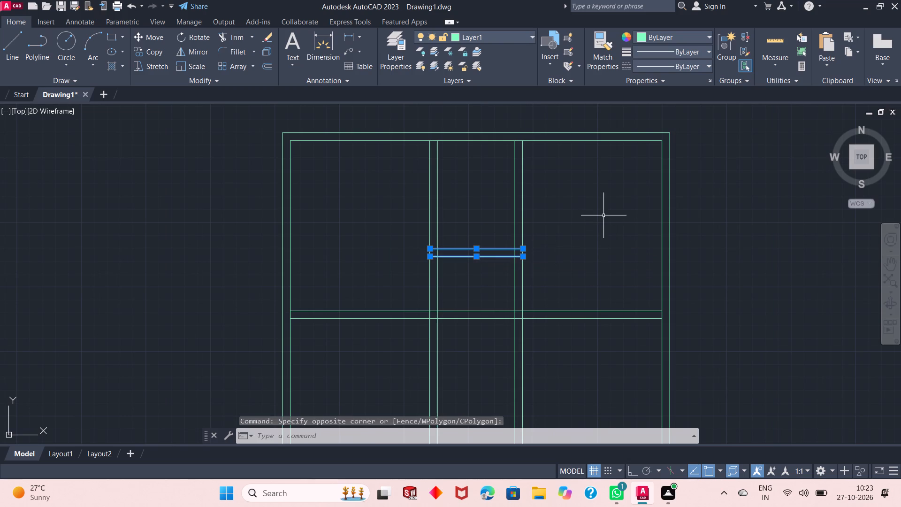
right_click(603, 215)
click(623, 269)
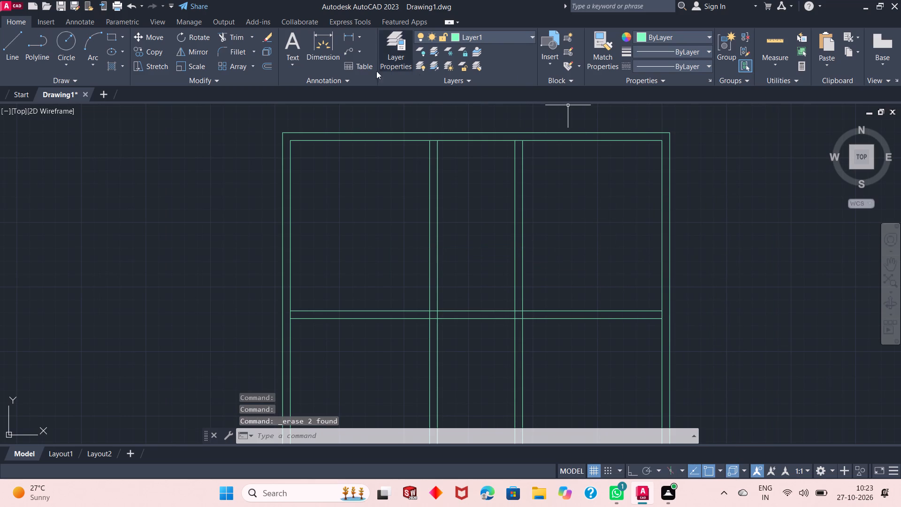
Offset the inner rectangle's top edge 6' downward using Through, and that new line 6" further down, to form a replacement partition.
click(267, 69)
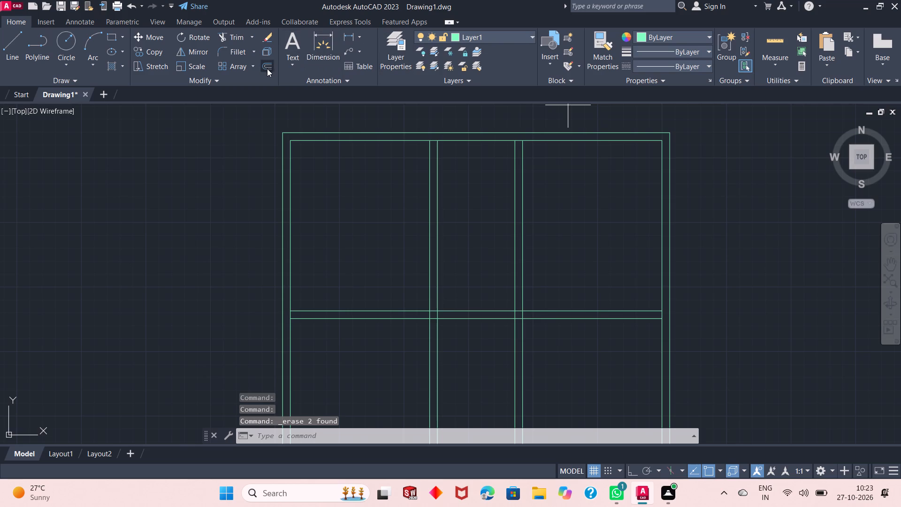
right_click(234, 157)
click(254, 165)
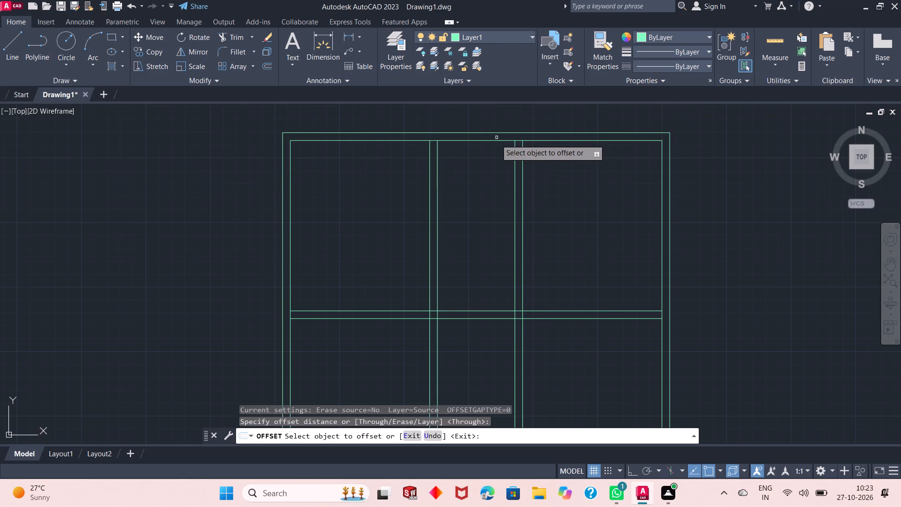
click(497, 140)
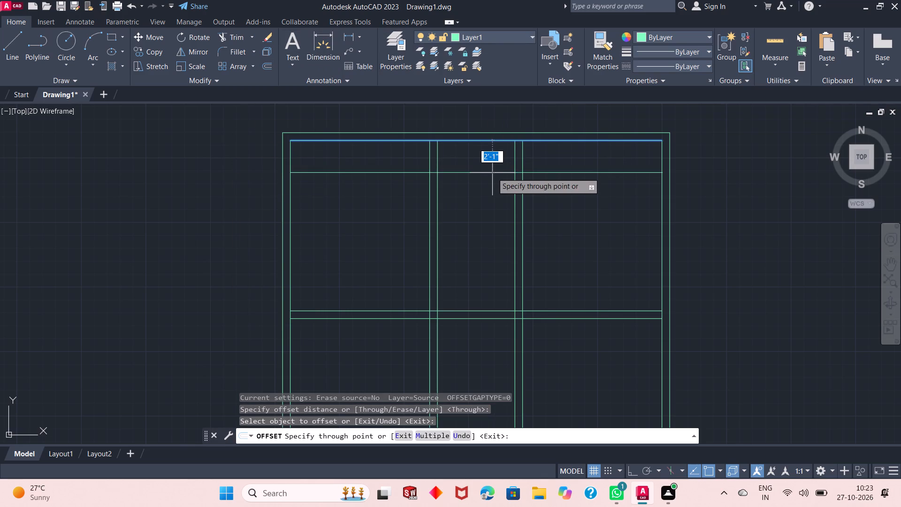
text(6')
key(Return)
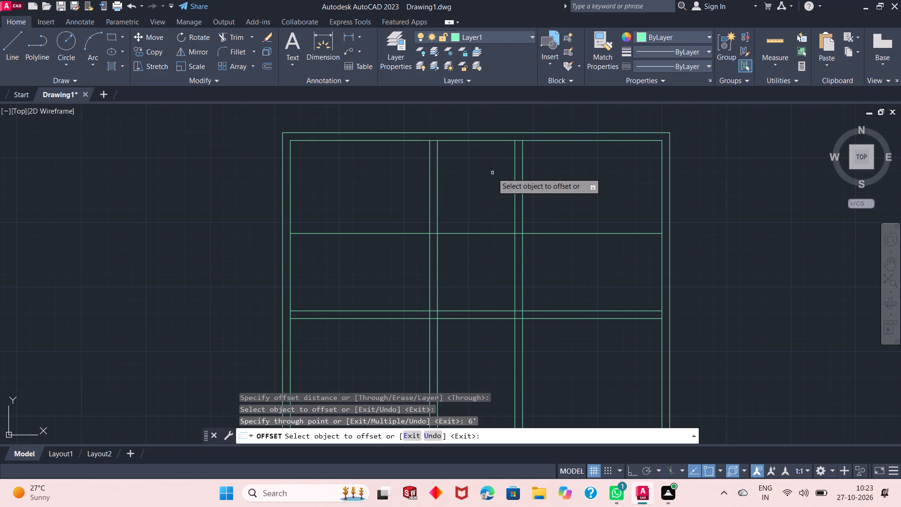
click(489, 235)
click(500, 234)
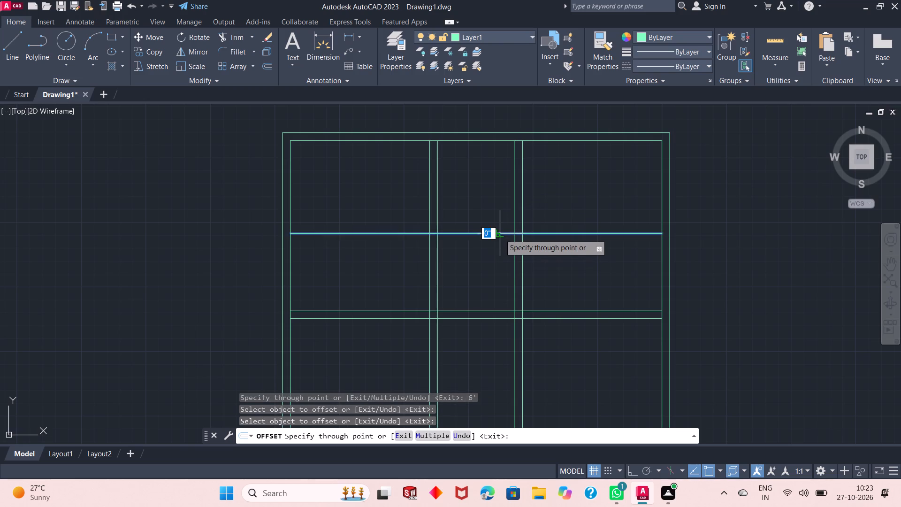
text(6")
key(Return)
right_click(715, 215)
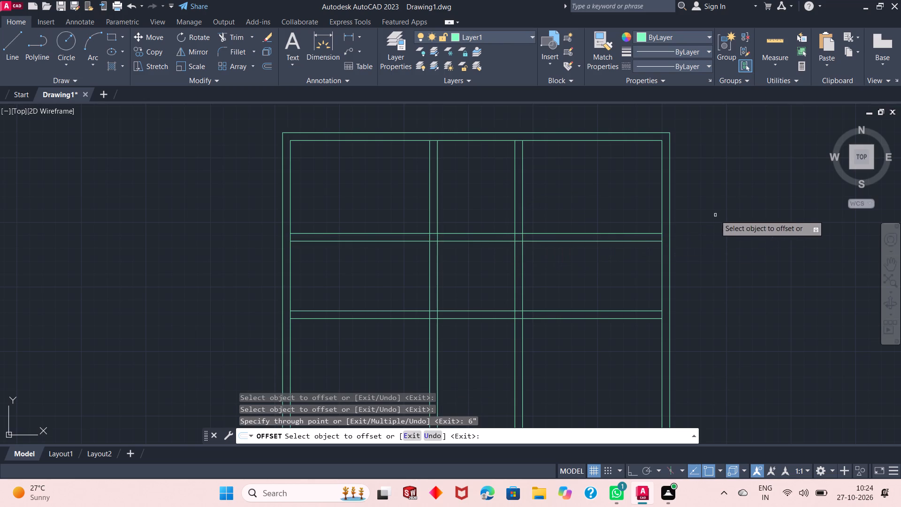
click(731, 223)
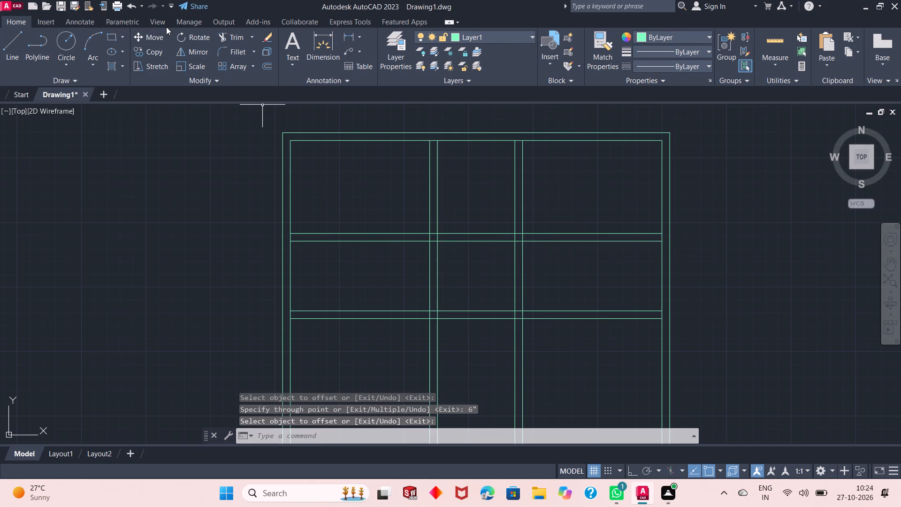
Trim the new horizontal partition's lines out of the top-left and top-right rooms, keeping only the part between the vertical partitions.
click(228, 38)
click(338, 210)
click(342, 267)
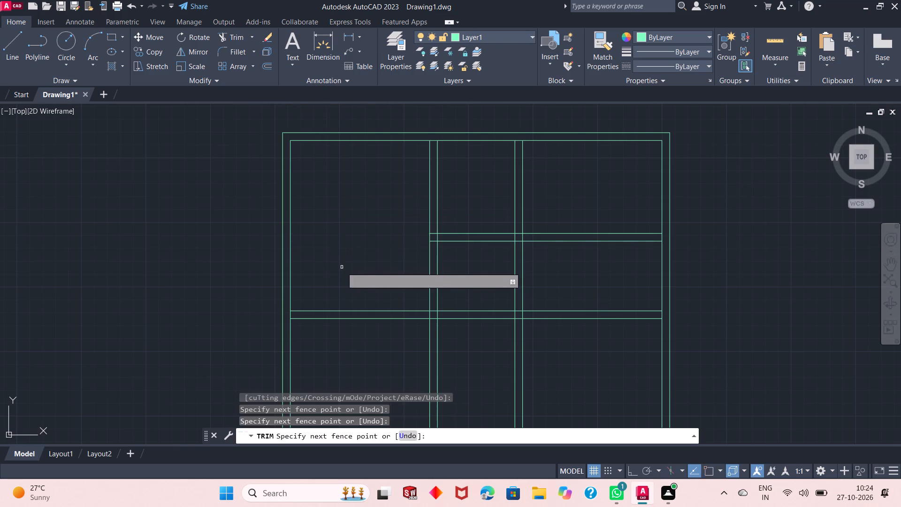
click(596, 203)
click(590, 275)
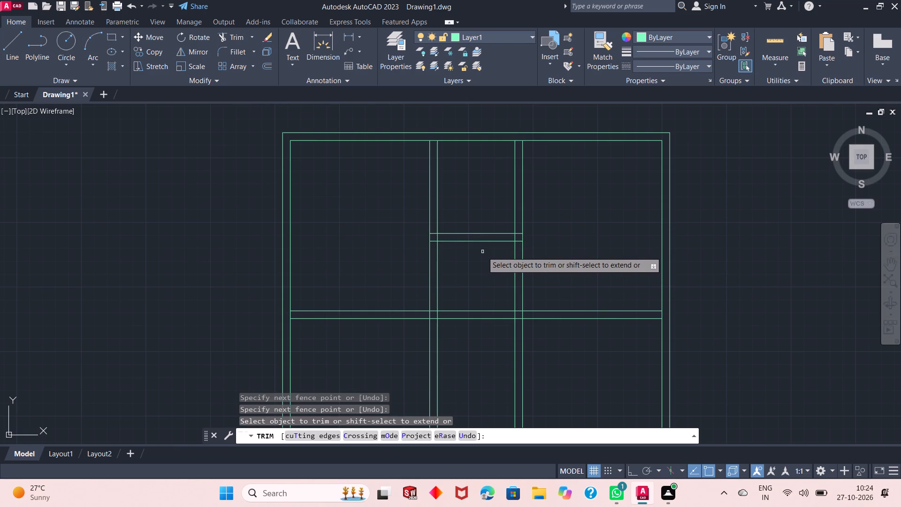
scroll(482, 251, up, 1)
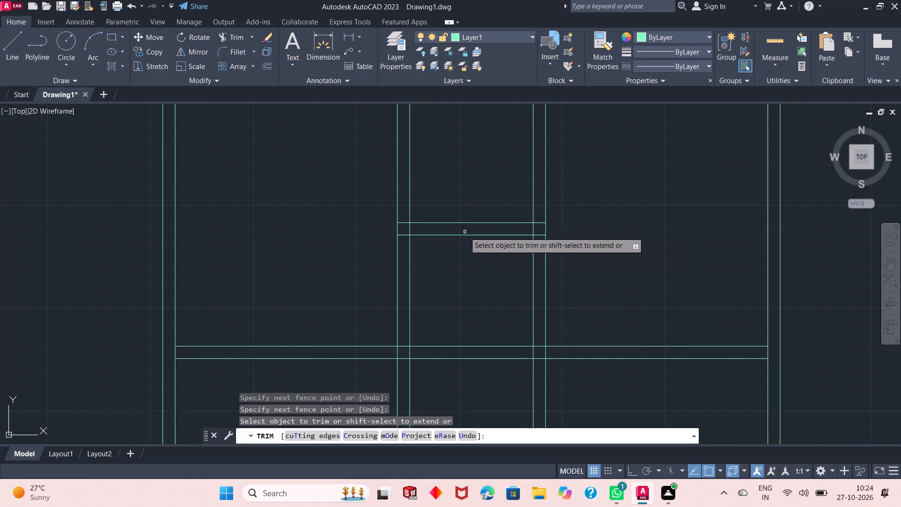
scroll(463, 232, up, 1)
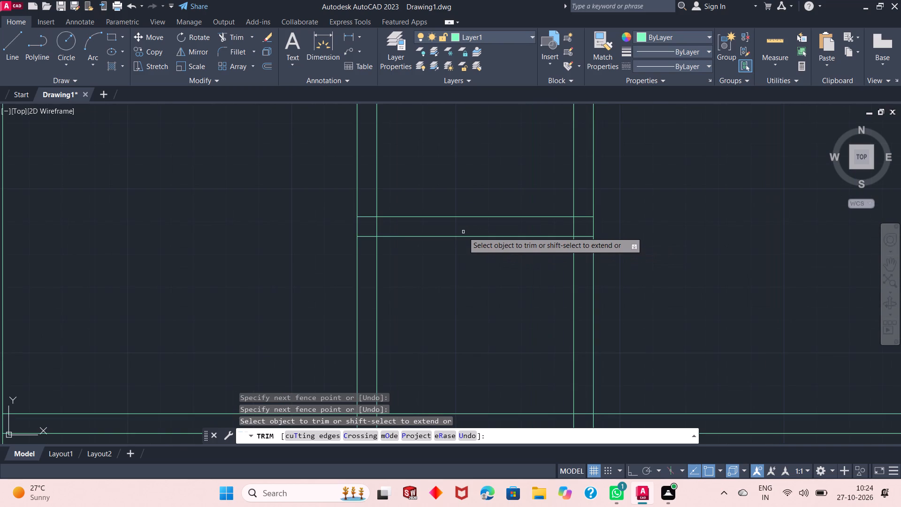
scroll(476, 260, down, 1)
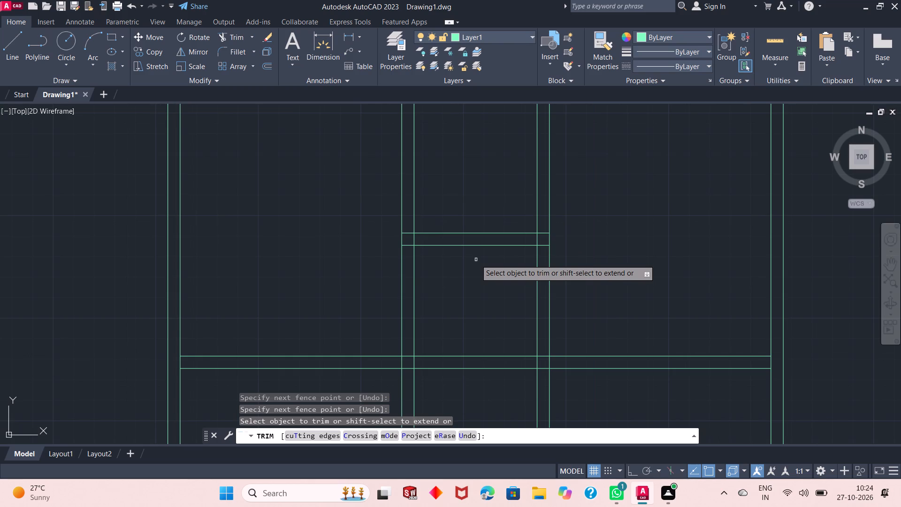
right_click(586, 238)
click(602, 250)
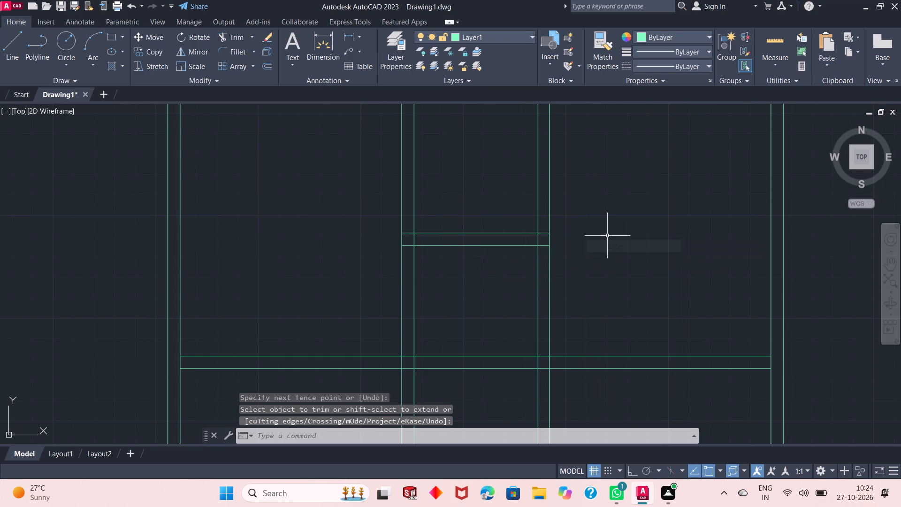
scroll(493, 316, down, 2)
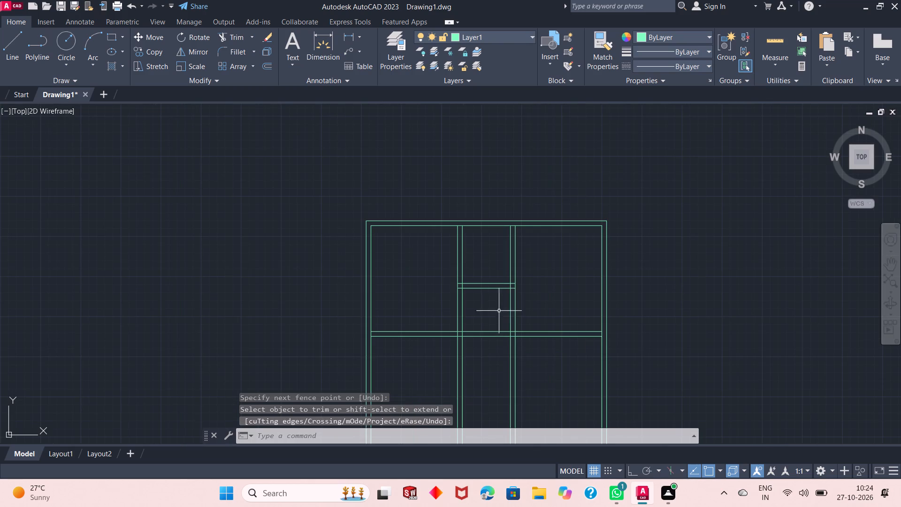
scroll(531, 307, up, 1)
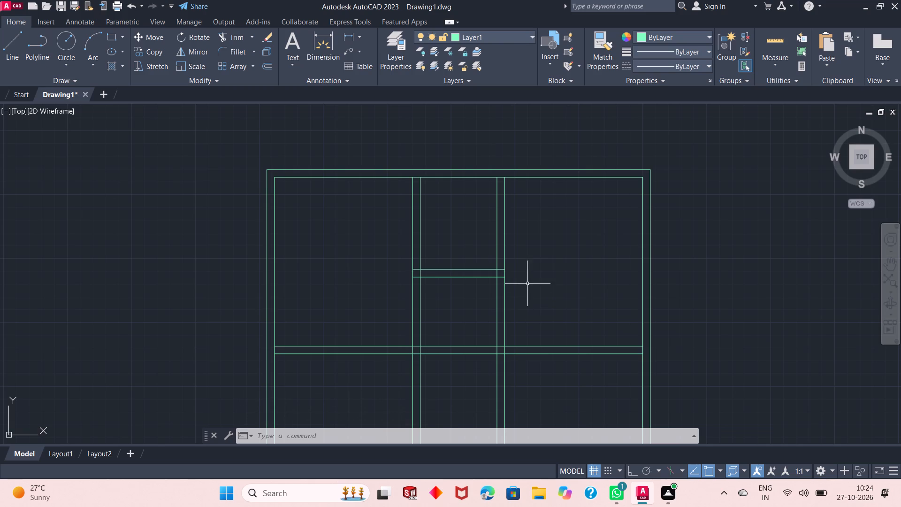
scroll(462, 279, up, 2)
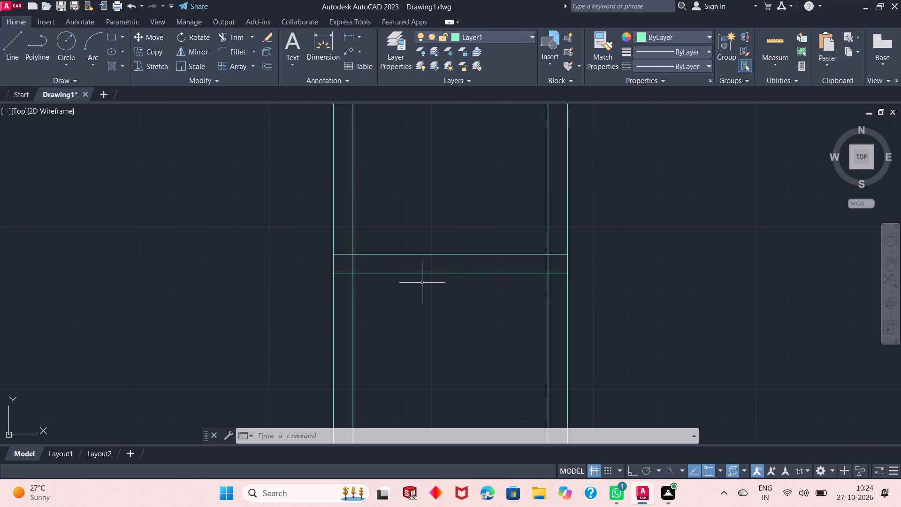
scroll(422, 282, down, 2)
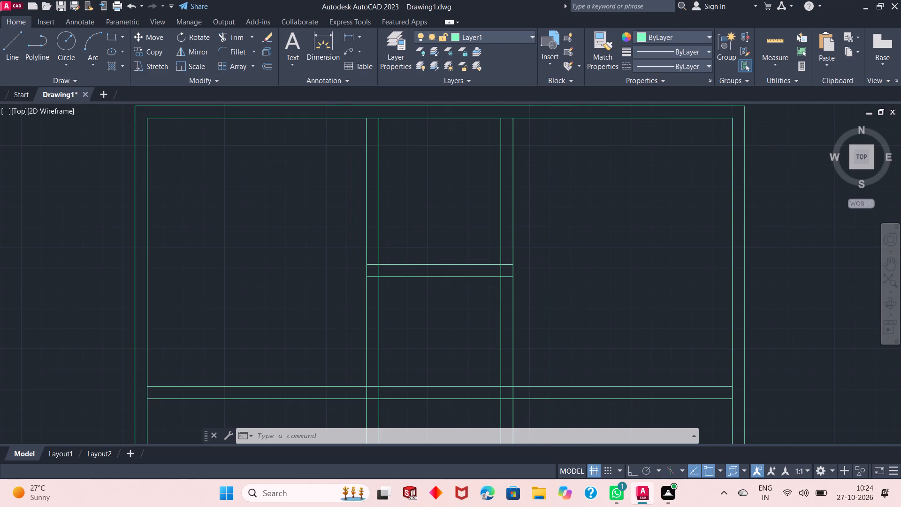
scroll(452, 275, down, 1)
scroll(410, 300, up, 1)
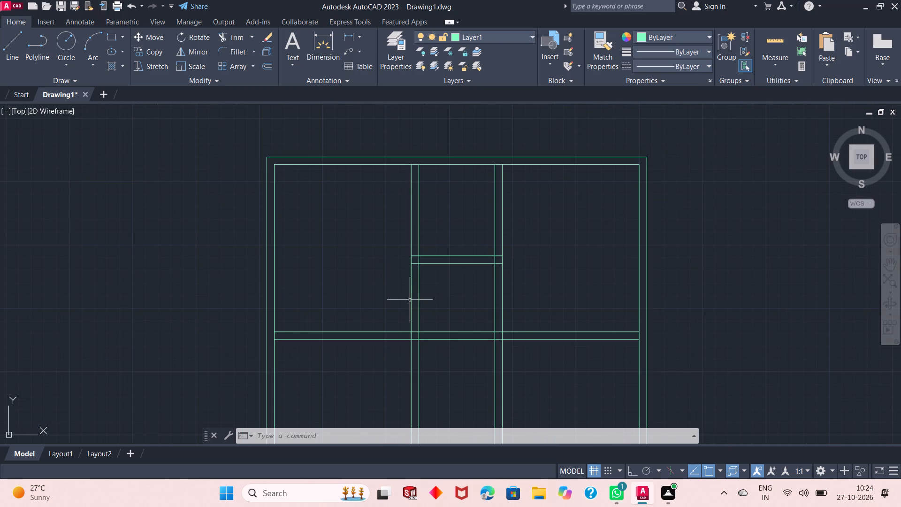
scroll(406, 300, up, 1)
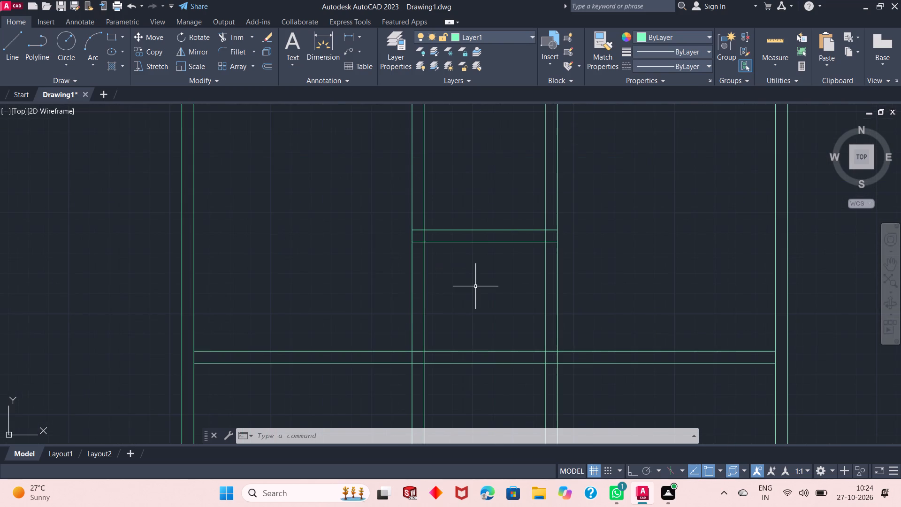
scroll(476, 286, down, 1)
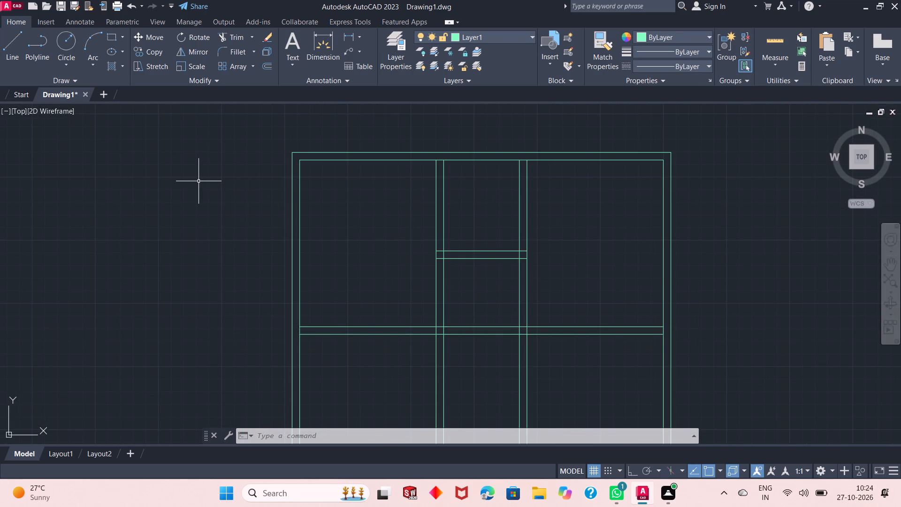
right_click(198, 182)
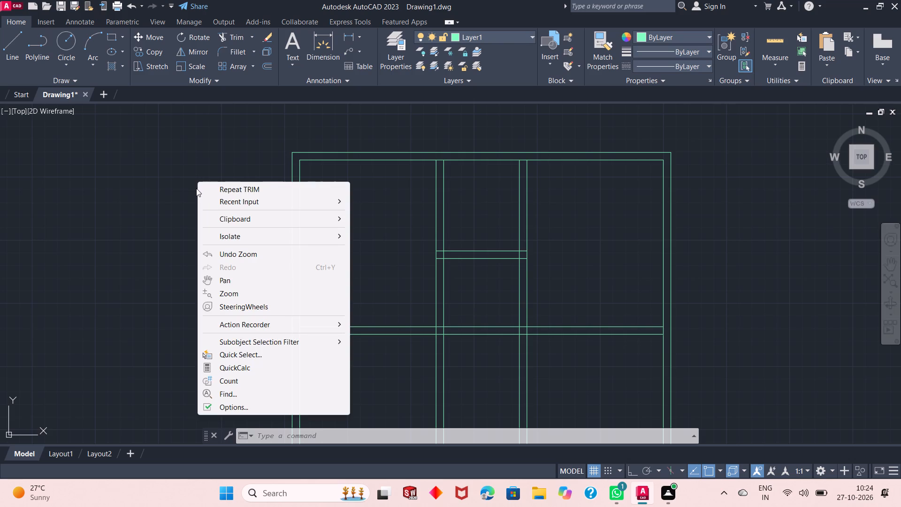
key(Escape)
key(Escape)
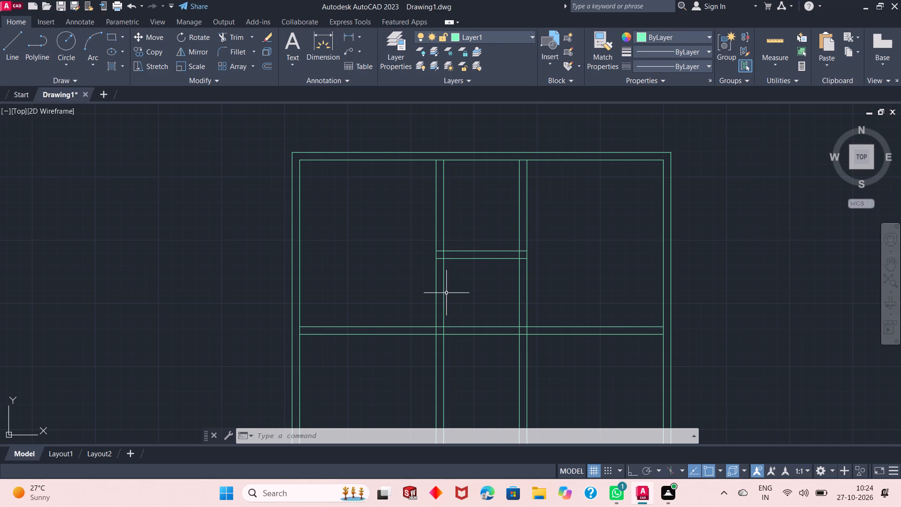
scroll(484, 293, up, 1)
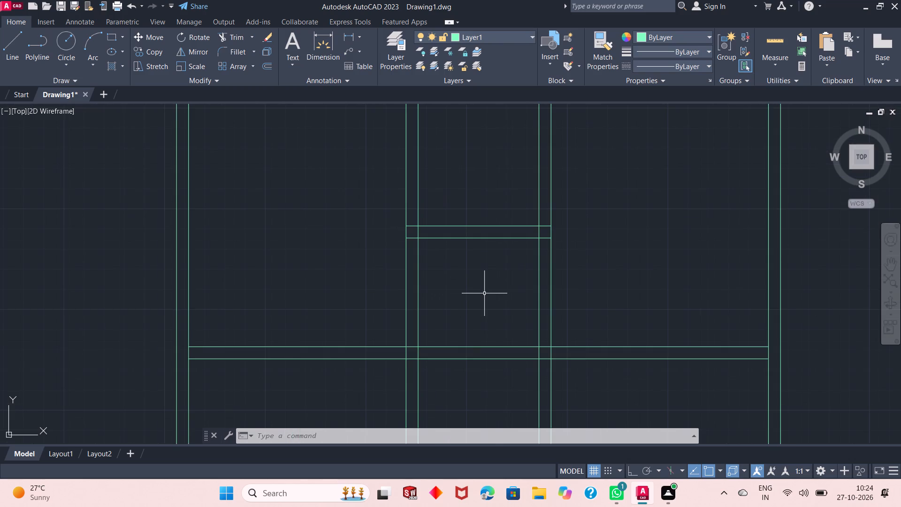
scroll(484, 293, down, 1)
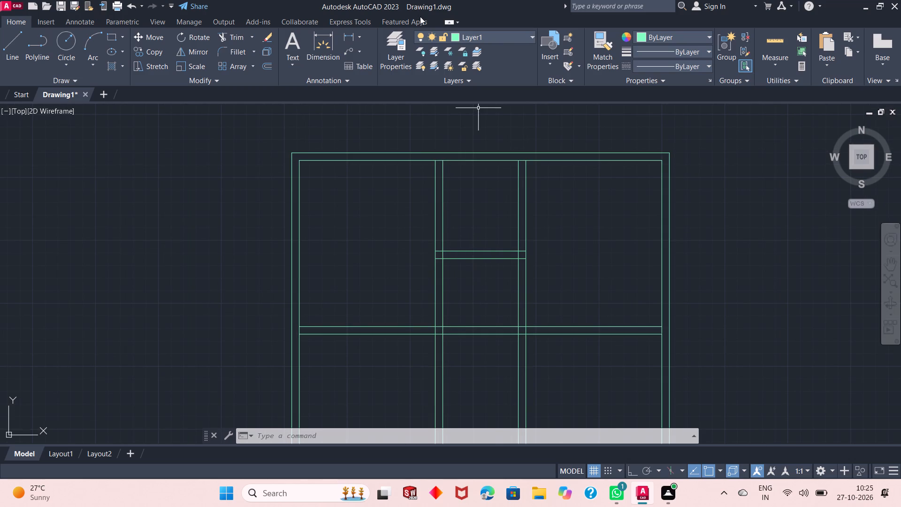
Offset the left vertical partition's right-hand line 3" to the right using Through, into the central space.
click(265, 64)
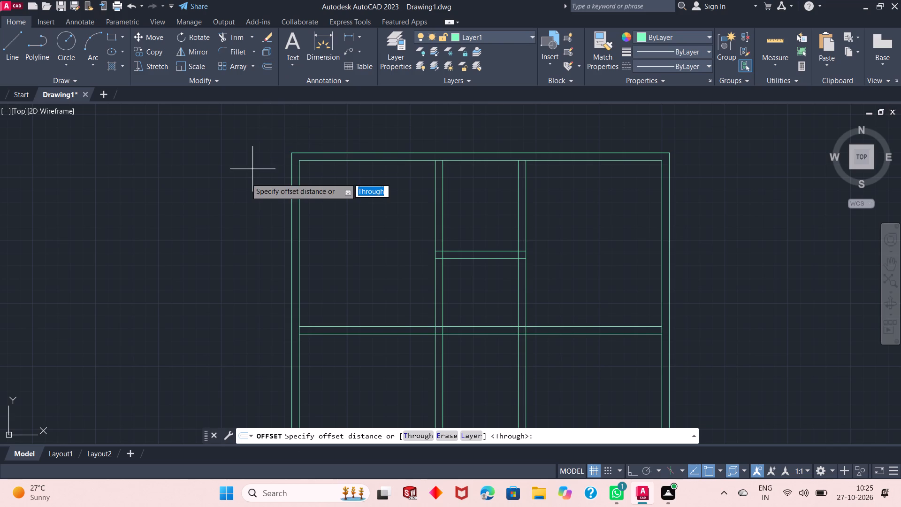
right_click(242, 181)
click(256, 186)
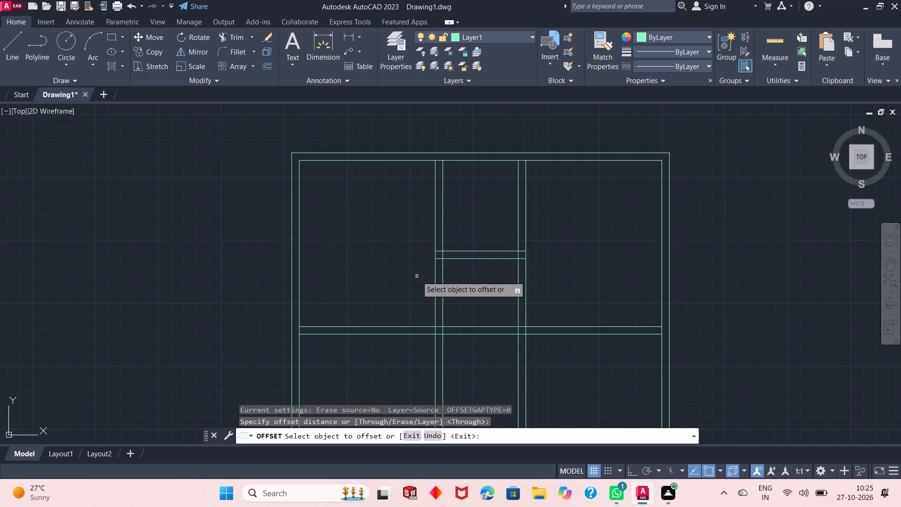
click(443, 269)
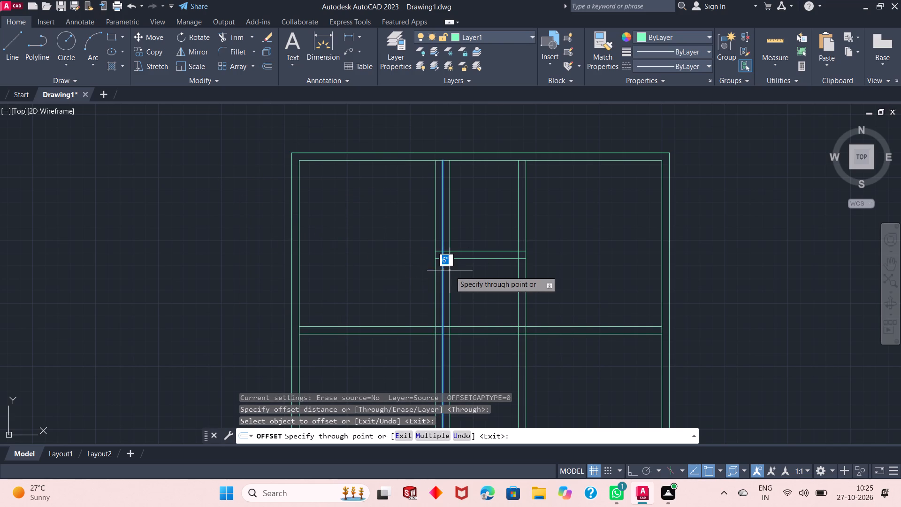
scroll(450, 271, down, 1)
scroll(450, 271, up, 3)
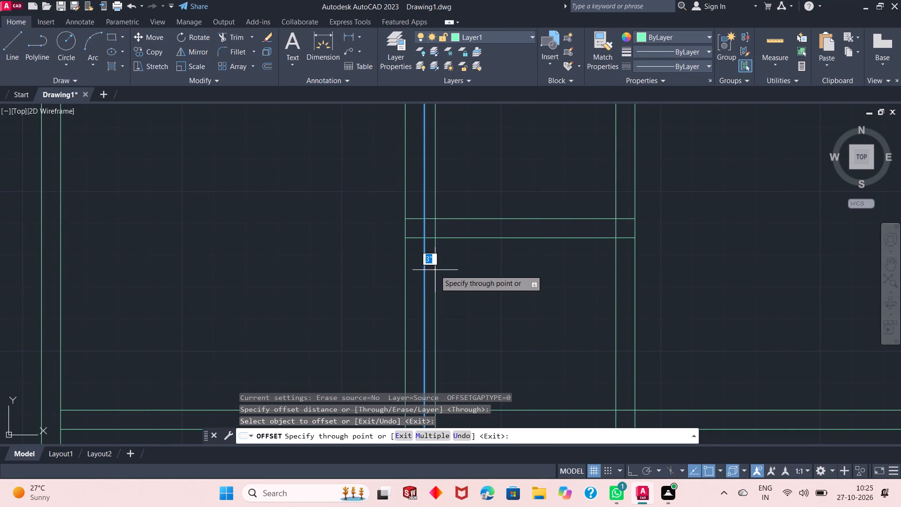
text(3")
key(Return)
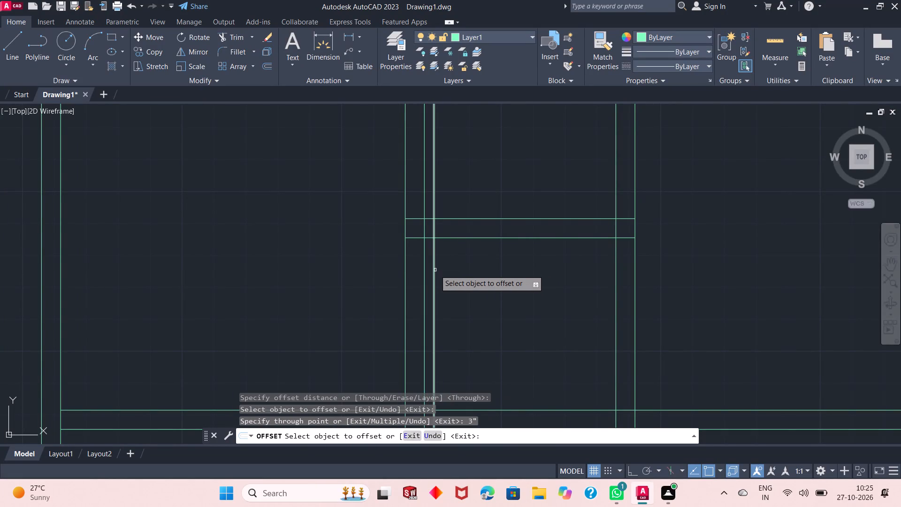
right_click(466, 254)
click(478, 260)
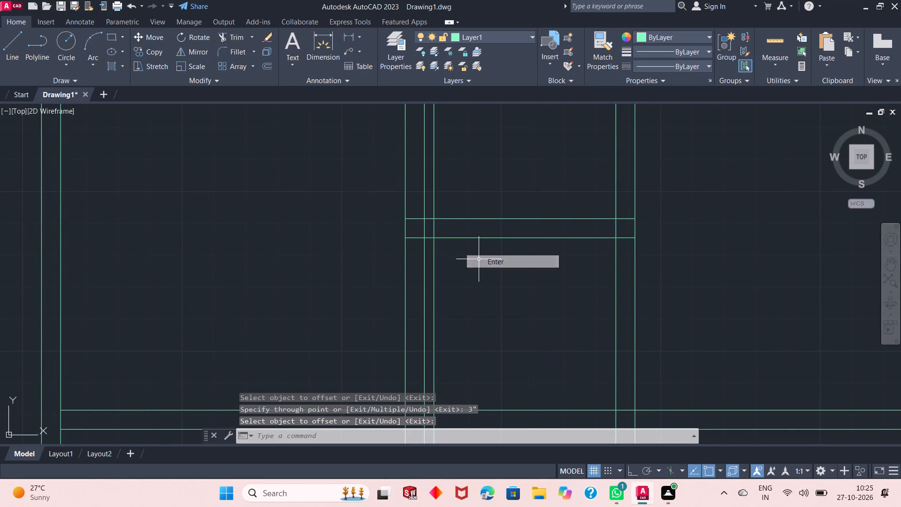
Trim the new vertical line above the short horizontal partition and where it crosses the long horizontal partition.
scroll(443, 282, up, 1)
scroll(443, 282, down, 3)
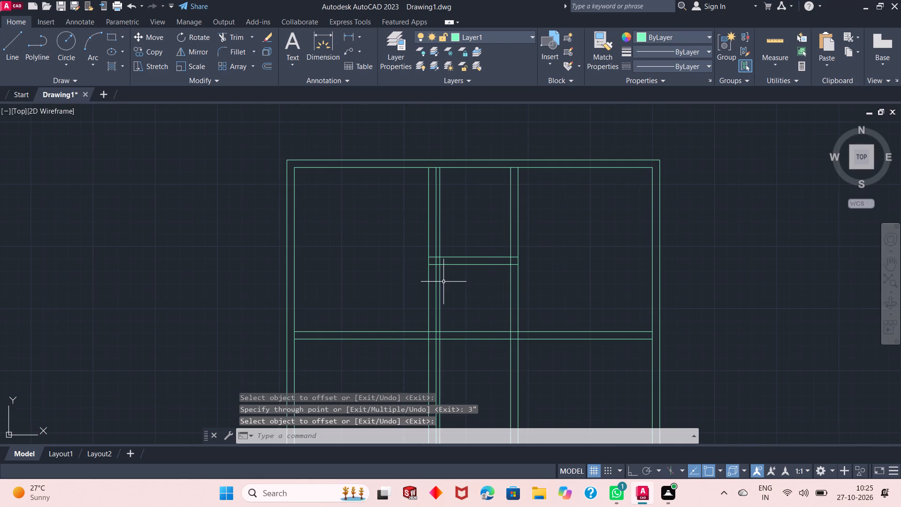
scroll(444, 282, up, 1)
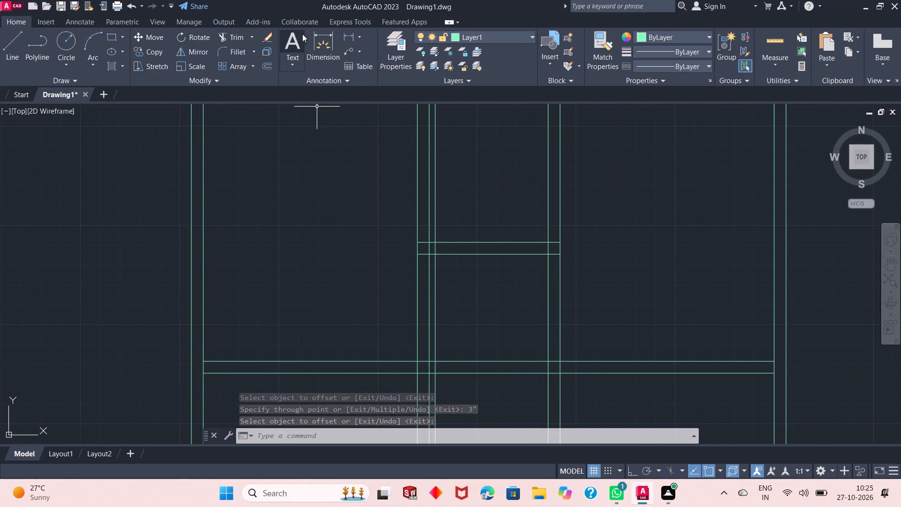
click(242, 37)
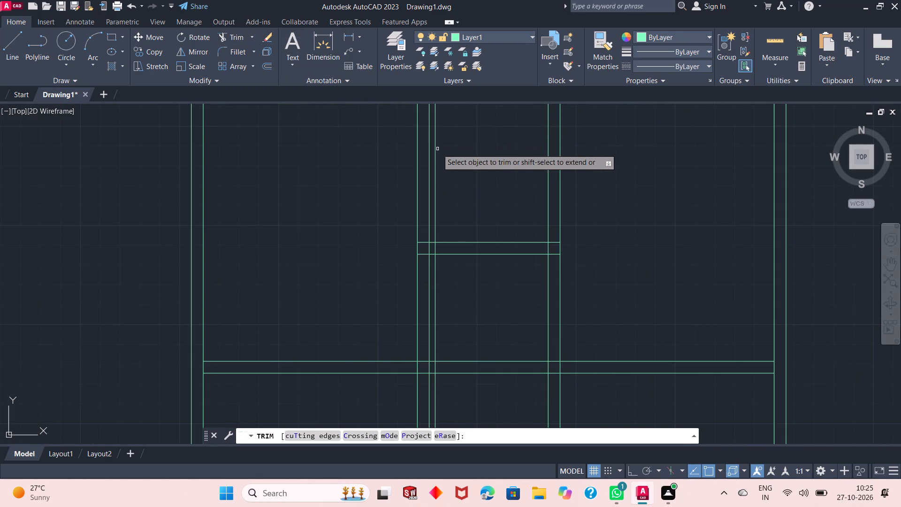
click(435, 158)
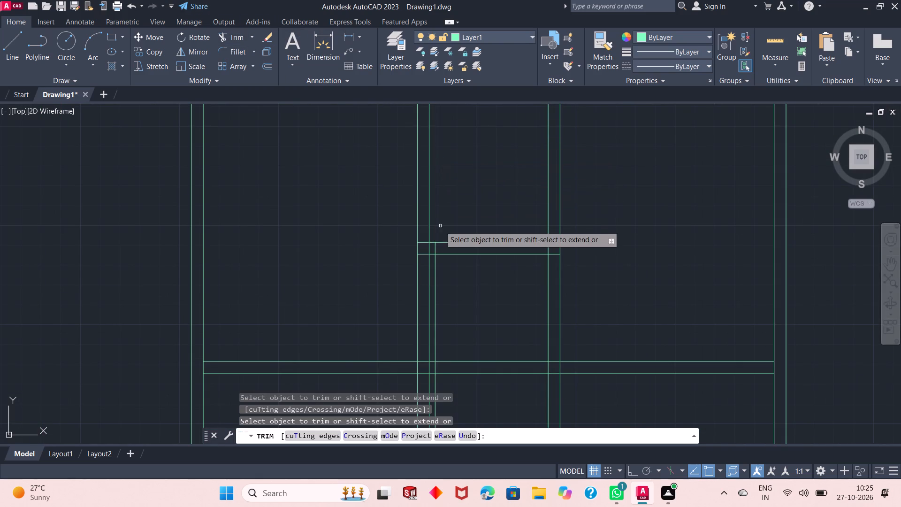
scroll(440, 229, down, 2)
scroll(439, 232, up, 2)
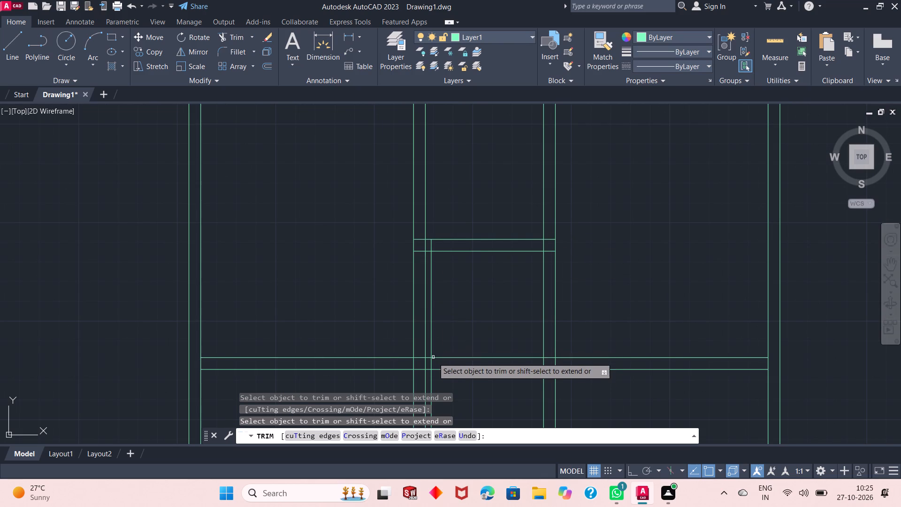
click(431, 364)
right_click(456, 323)
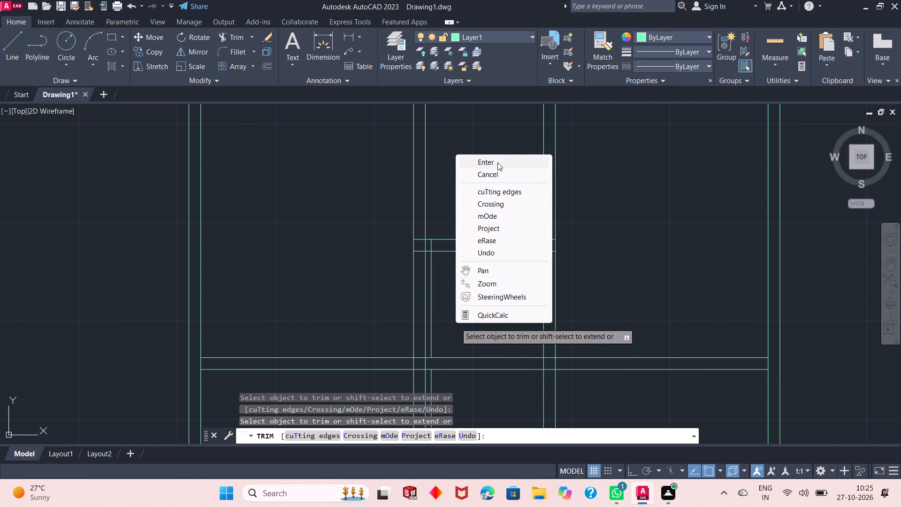
click(497, 162)
Erase the leftover piece of the 3" offset line below the long horizontal partition.
scroll(457, 255, down, 2)
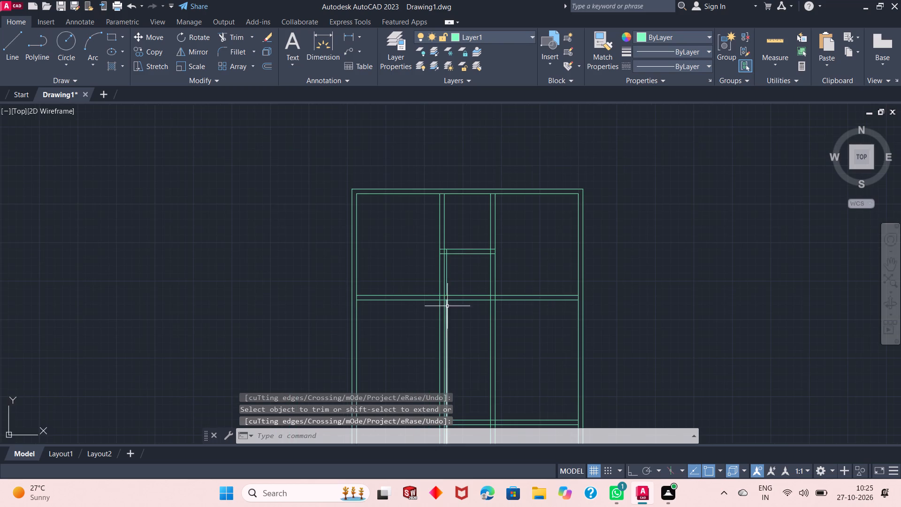
scroll(447, 306, up, 1)
click(444, 310)
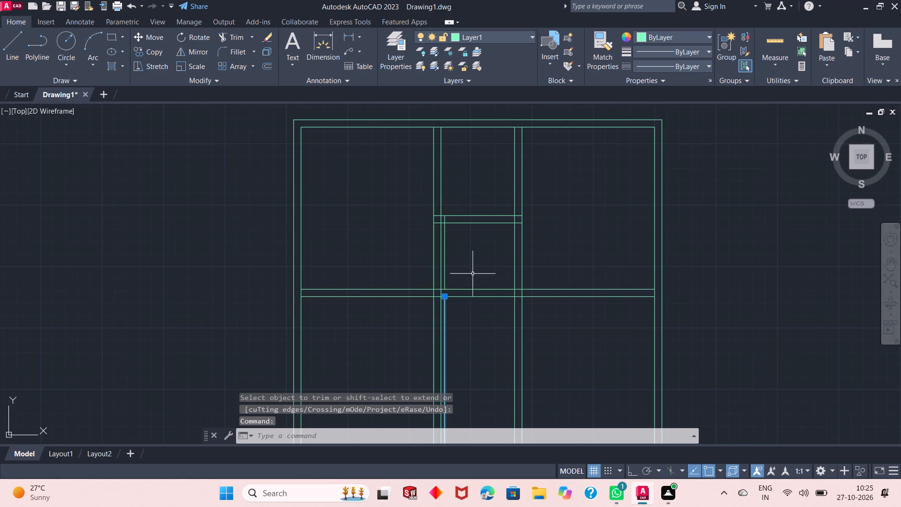
right_click(559, 197)
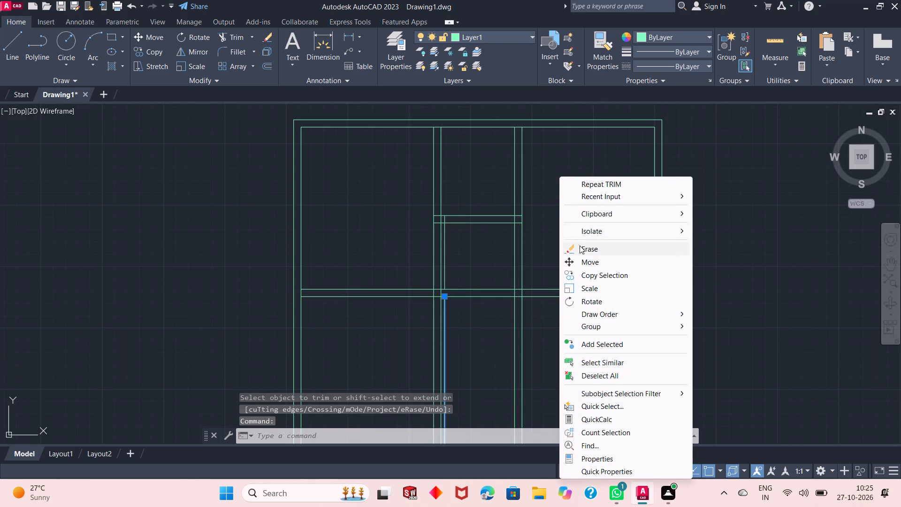
click(580, 246)
Offset the long horizontal partition's upper line 3'3" upward using Through.
scroll(439, 223, up, 1)
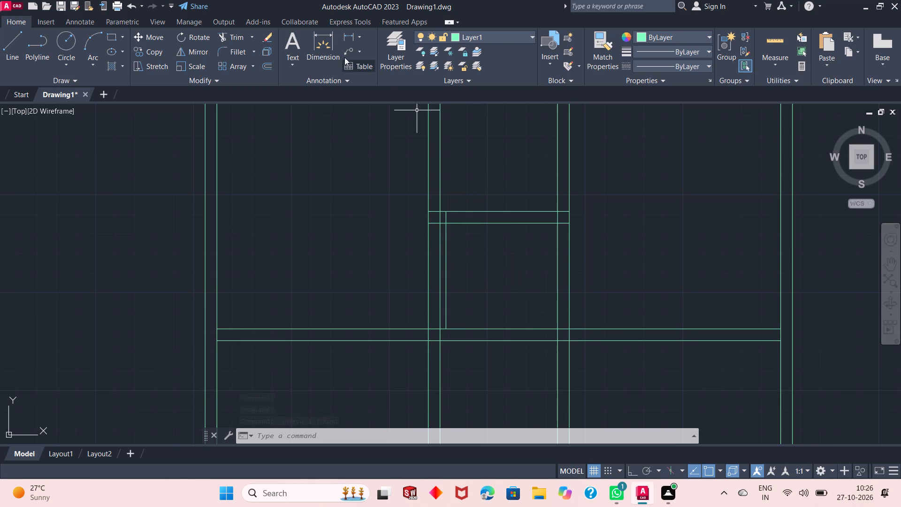
click(269, 65)
right_click(301, 169)
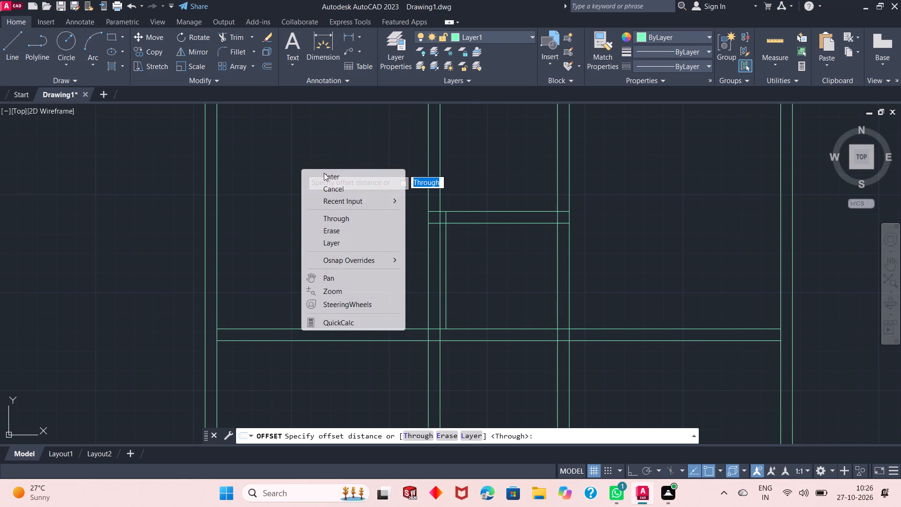
click(327, 174)
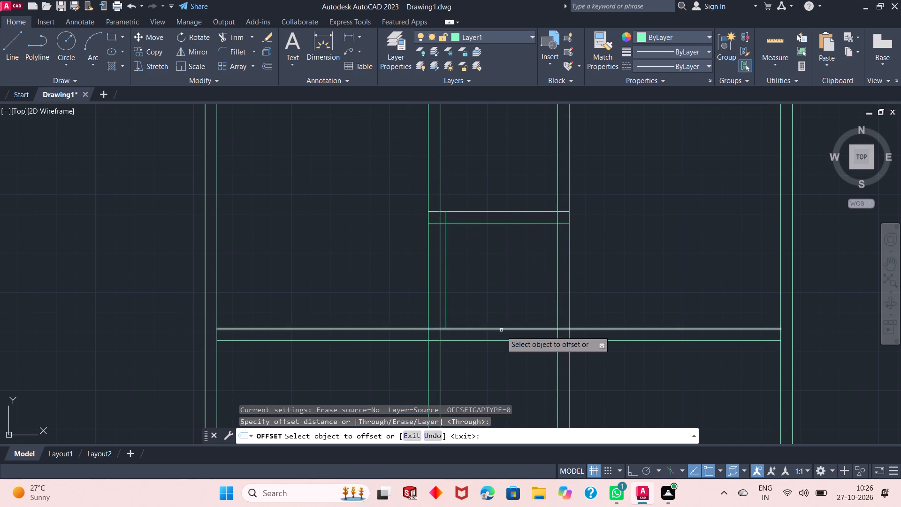
click(503, 330)
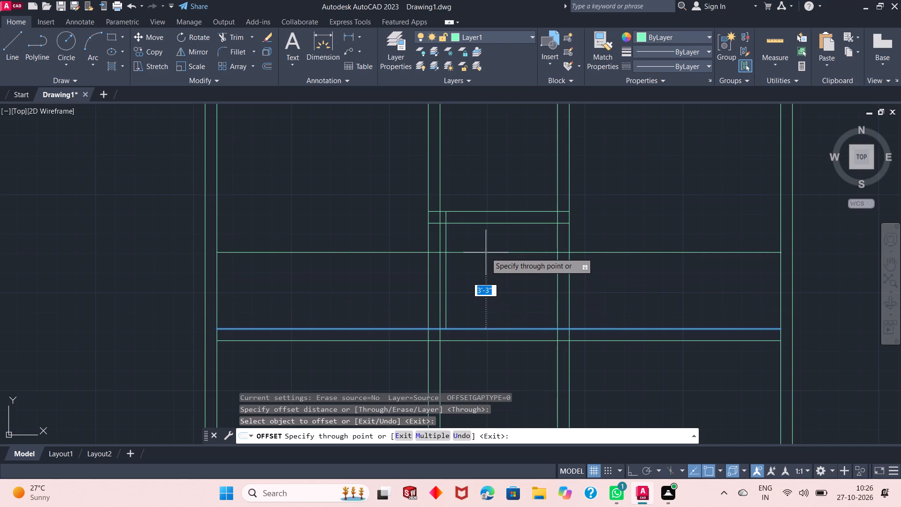
text(3'3")
key(Return)
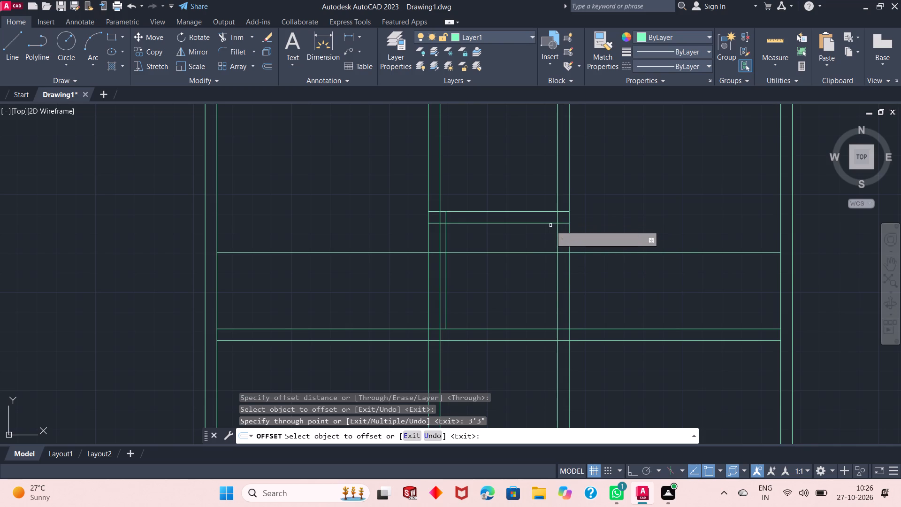
Offset the short horizontal partition's lower line 6" downward.
click(551, 222)
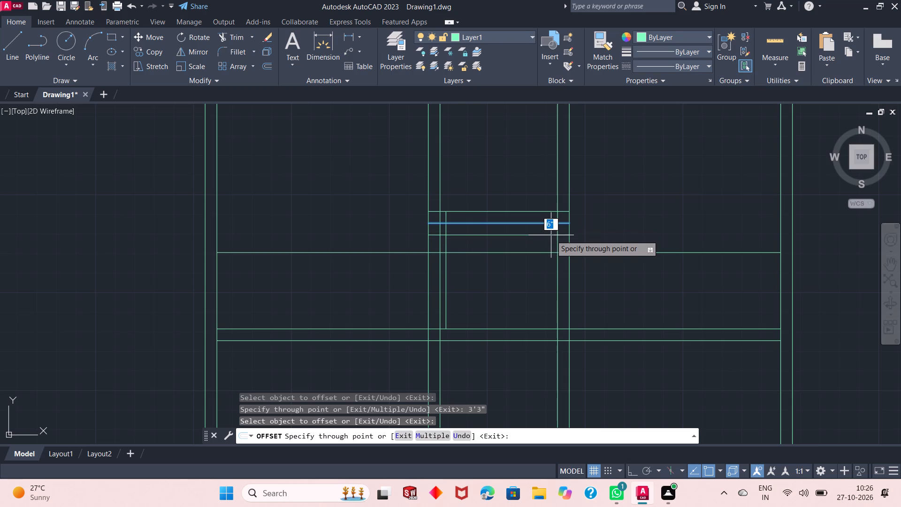
text(6")
key(Return)
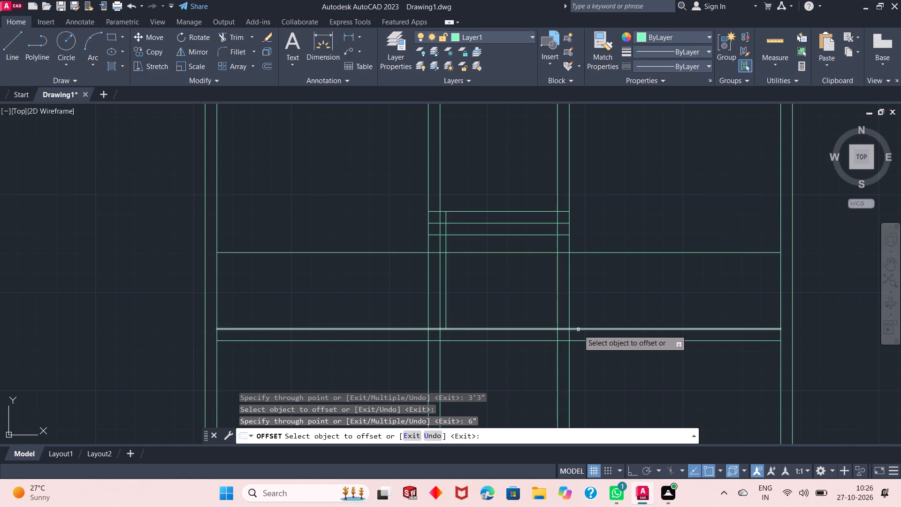
Offset the long horizontal partition's upper line 6" upward.
click(578, 330)
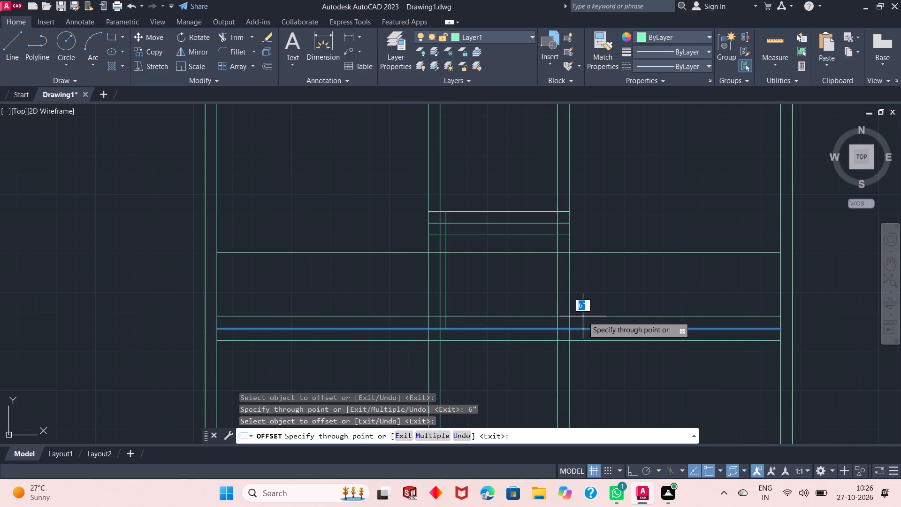
text(6")
key(Return)
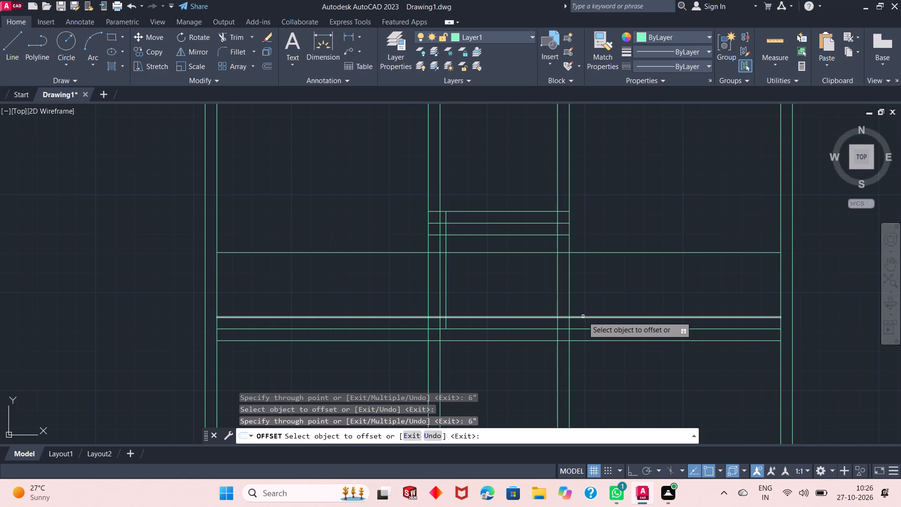
right_click(611, 217)
click(633, 225)
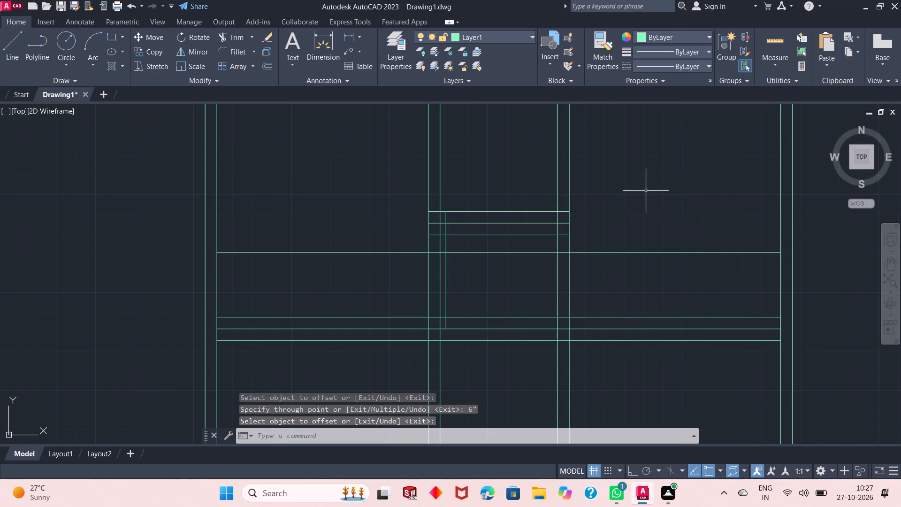
Measure the spacing between the two new offset lines above the long horizontal partition with Quick measure.
click(764, 40)
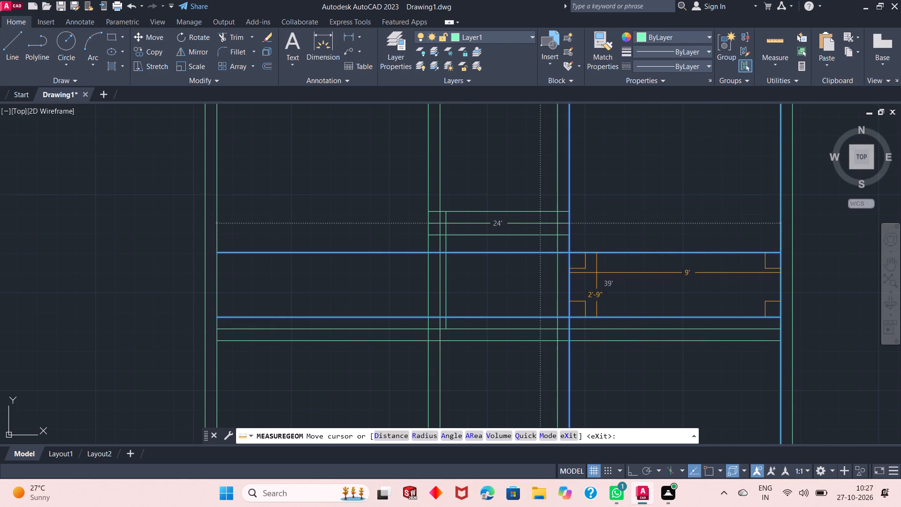
key(Escape)
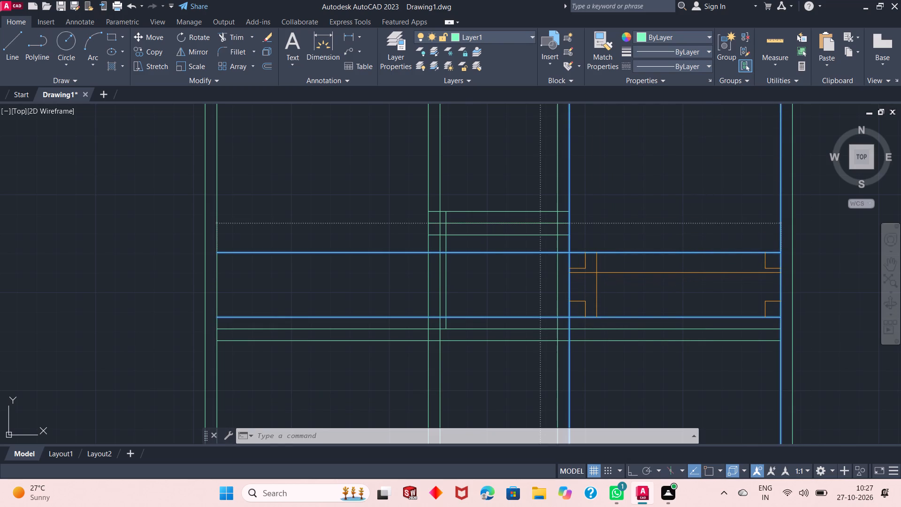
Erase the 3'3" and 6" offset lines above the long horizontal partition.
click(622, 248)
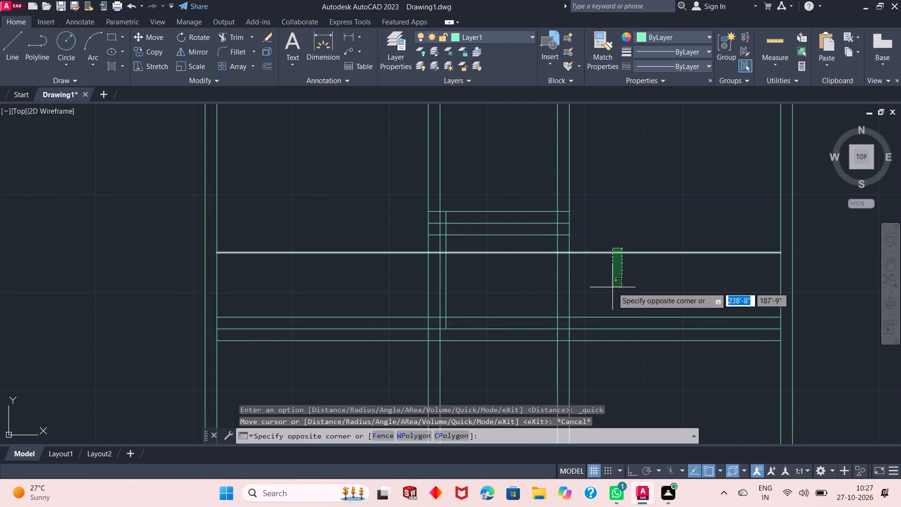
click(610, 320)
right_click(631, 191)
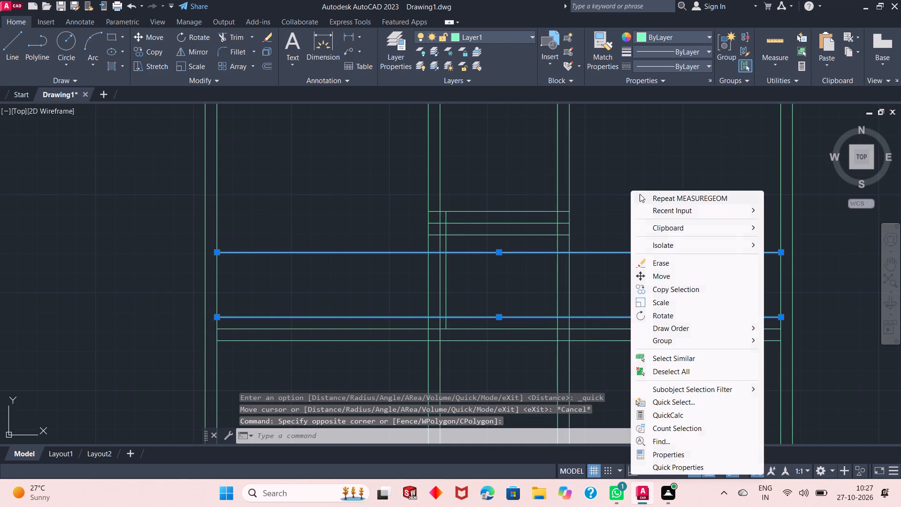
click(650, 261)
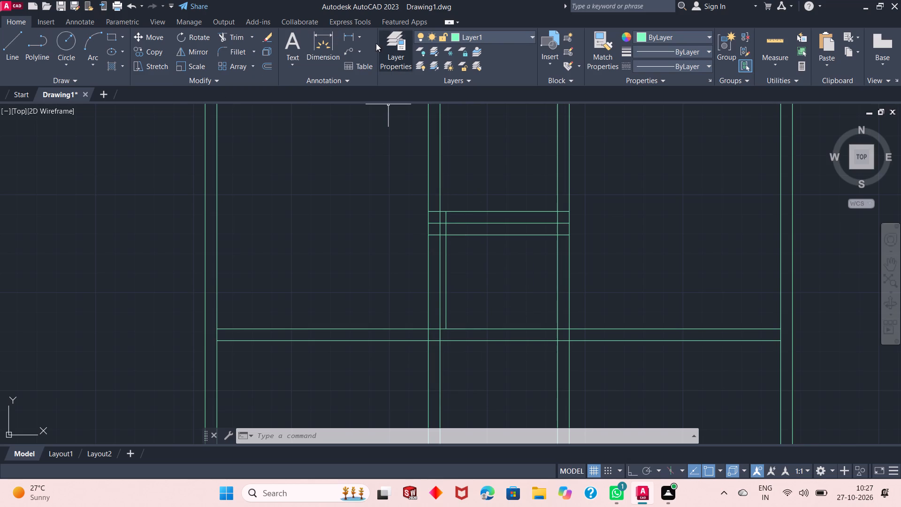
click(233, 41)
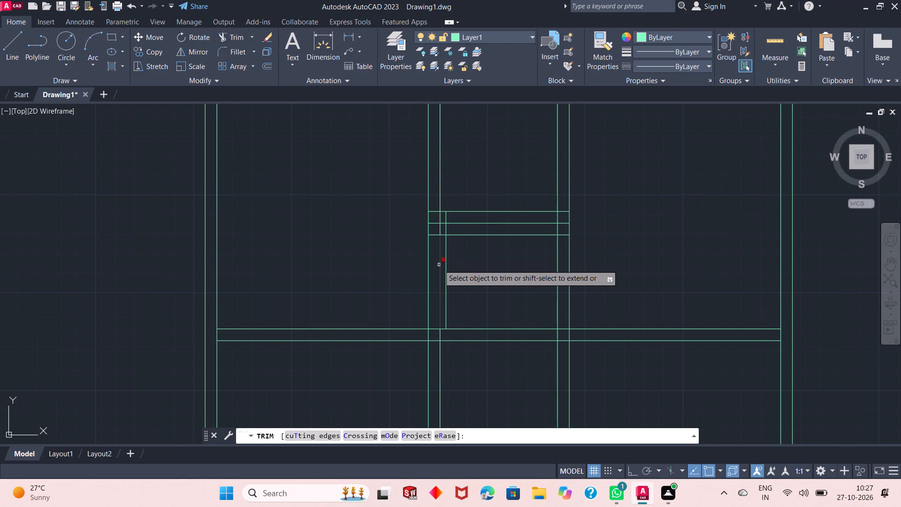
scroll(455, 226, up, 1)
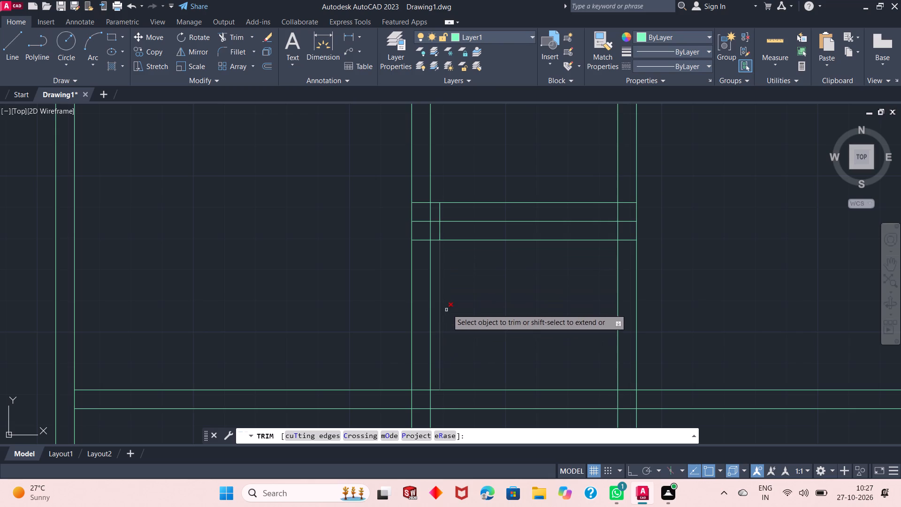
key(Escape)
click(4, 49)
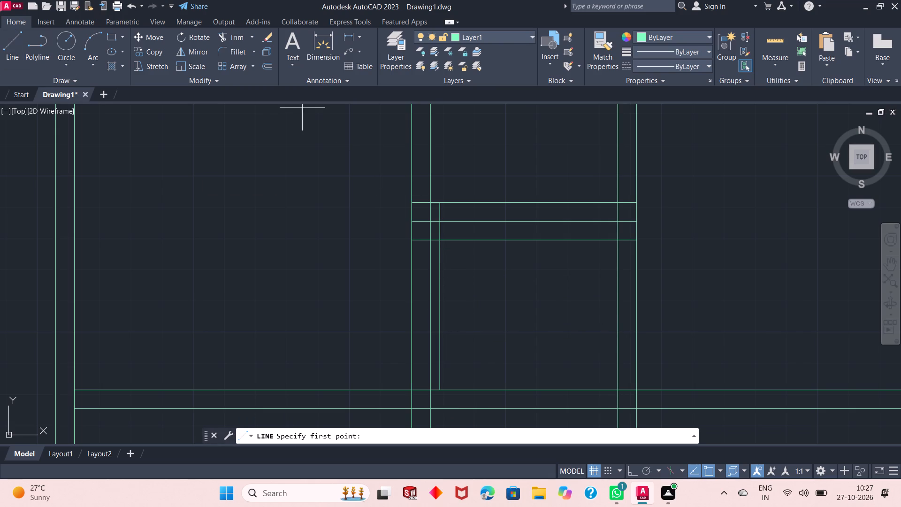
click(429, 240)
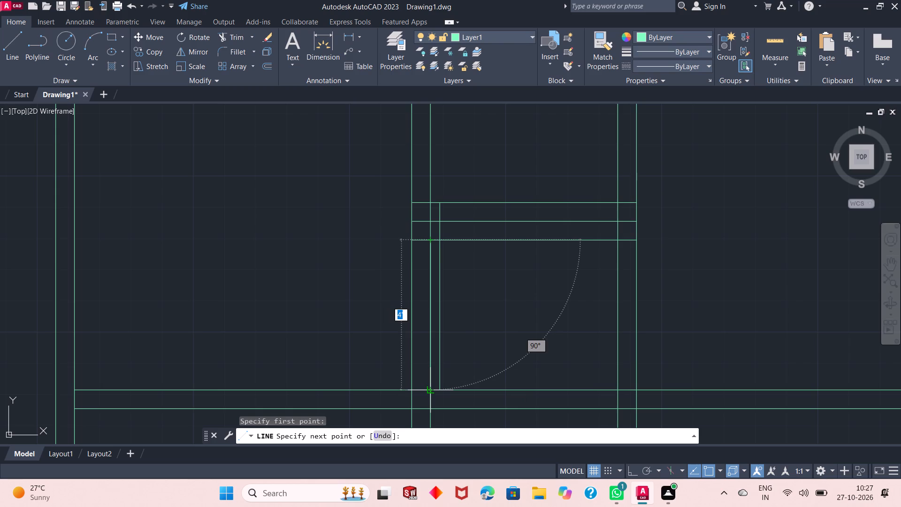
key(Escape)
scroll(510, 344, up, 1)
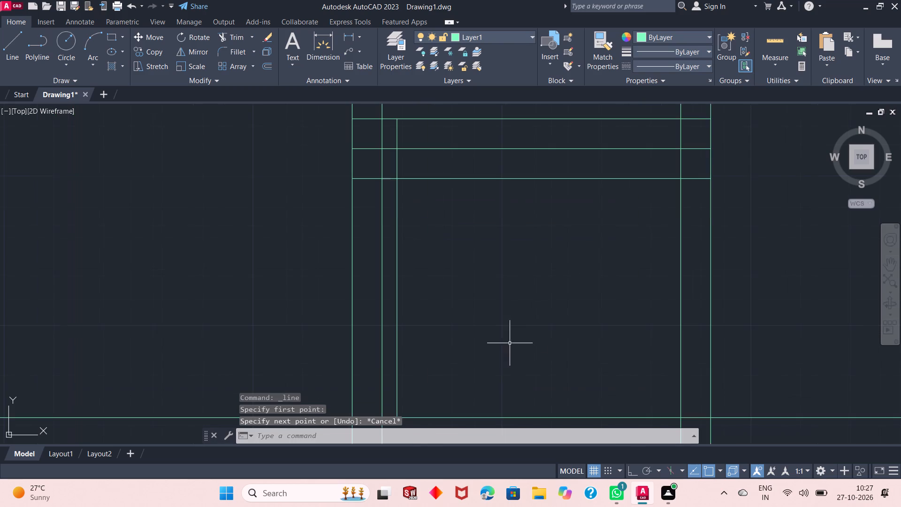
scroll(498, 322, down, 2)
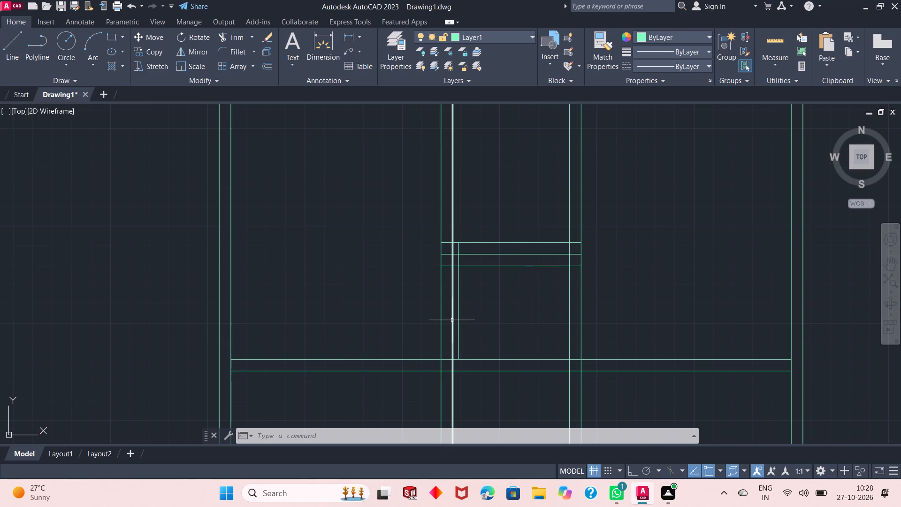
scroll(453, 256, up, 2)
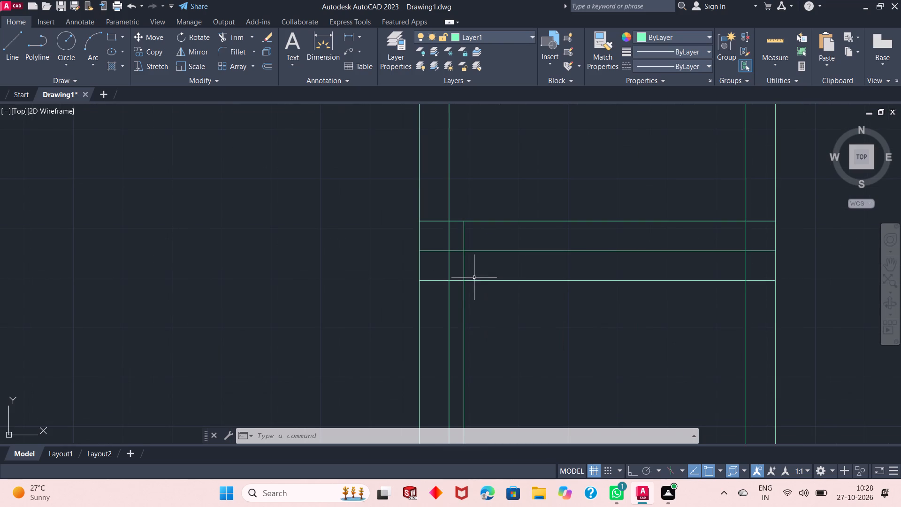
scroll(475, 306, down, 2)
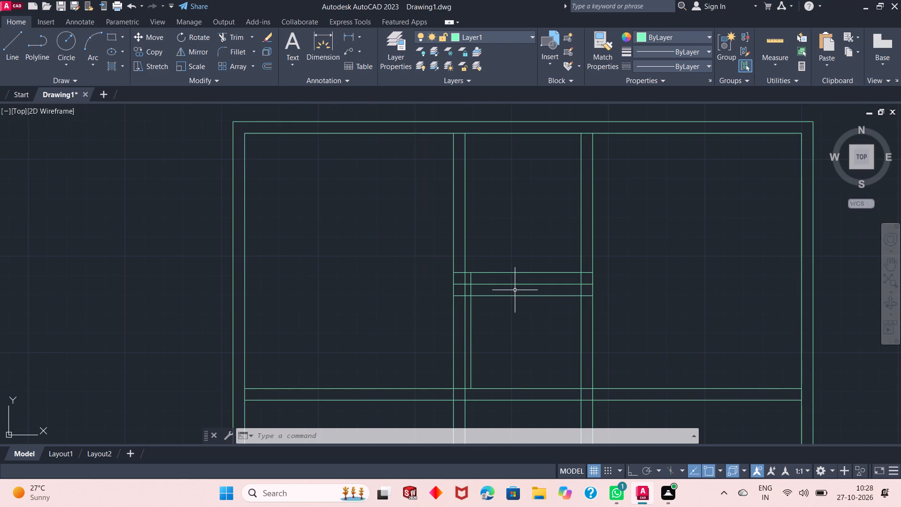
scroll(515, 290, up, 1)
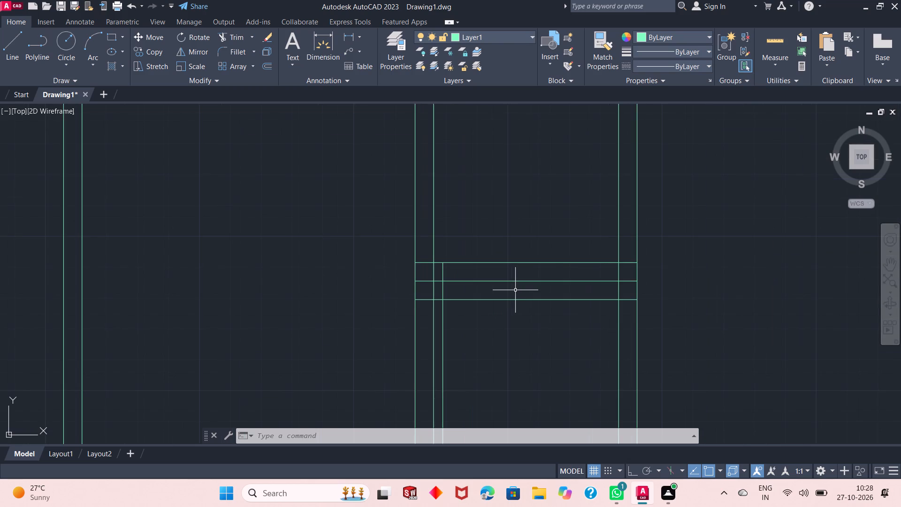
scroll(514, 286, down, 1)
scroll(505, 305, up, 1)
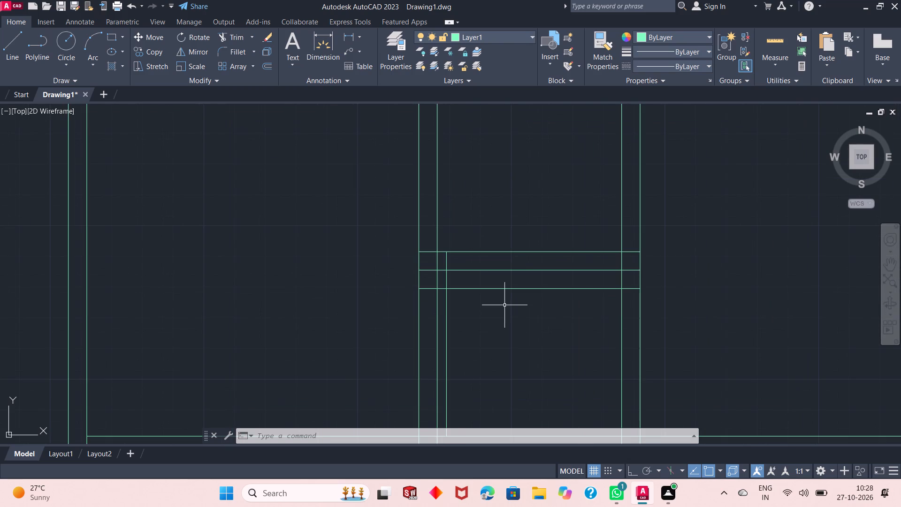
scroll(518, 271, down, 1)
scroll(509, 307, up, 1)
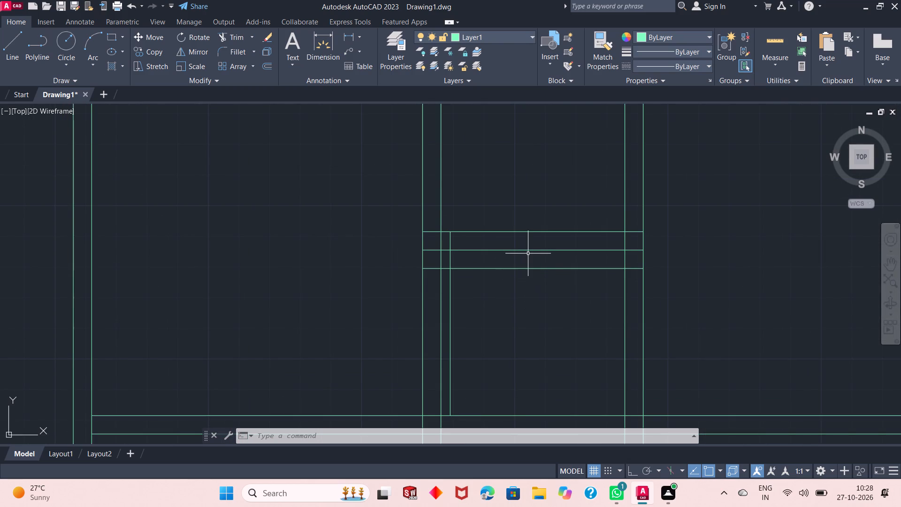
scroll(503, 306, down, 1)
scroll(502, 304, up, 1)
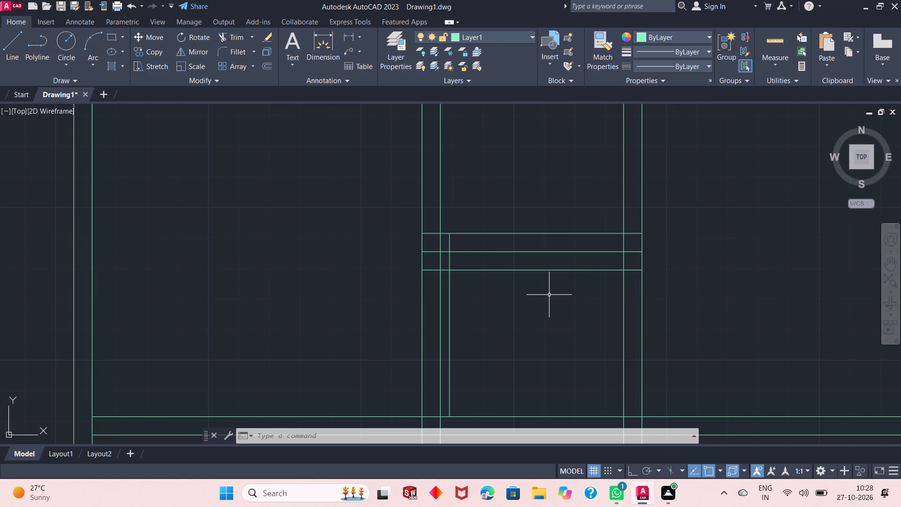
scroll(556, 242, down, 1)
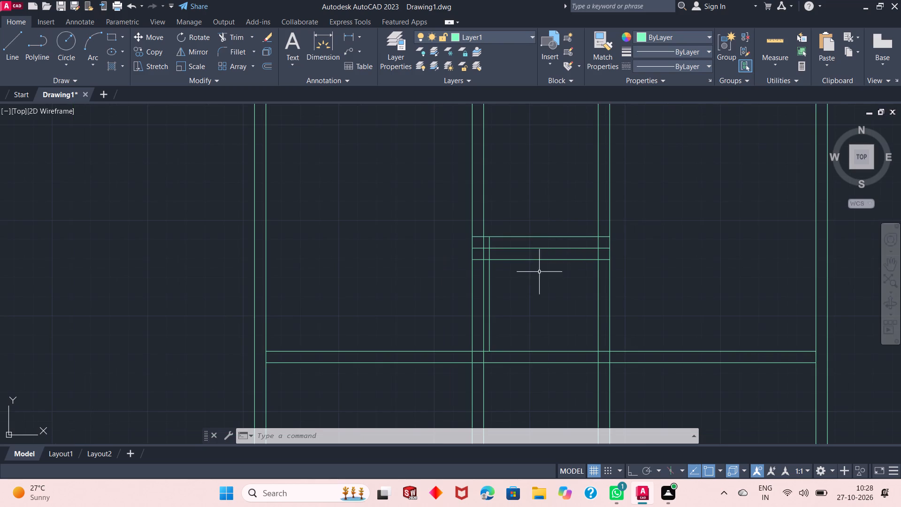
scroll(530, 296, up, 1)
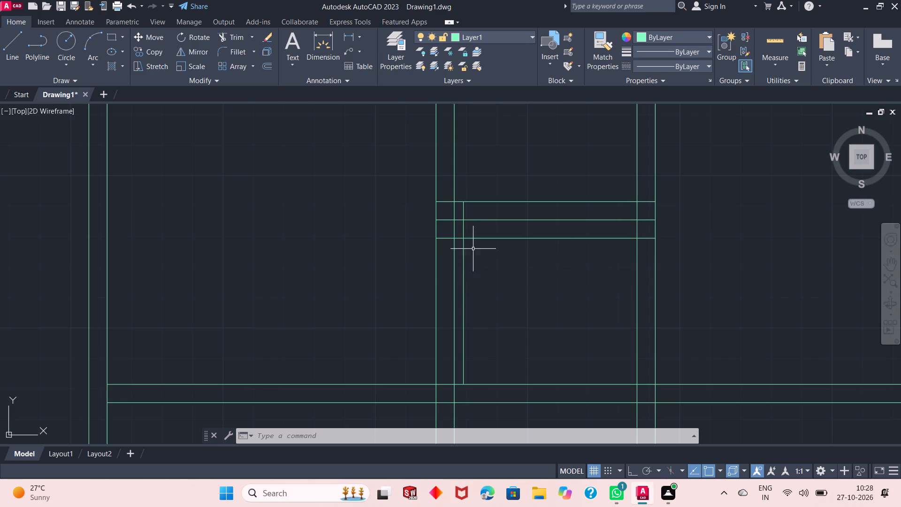
Measure the central space between the short and long horizontal partitions with Quick measure.
click(785, 47)
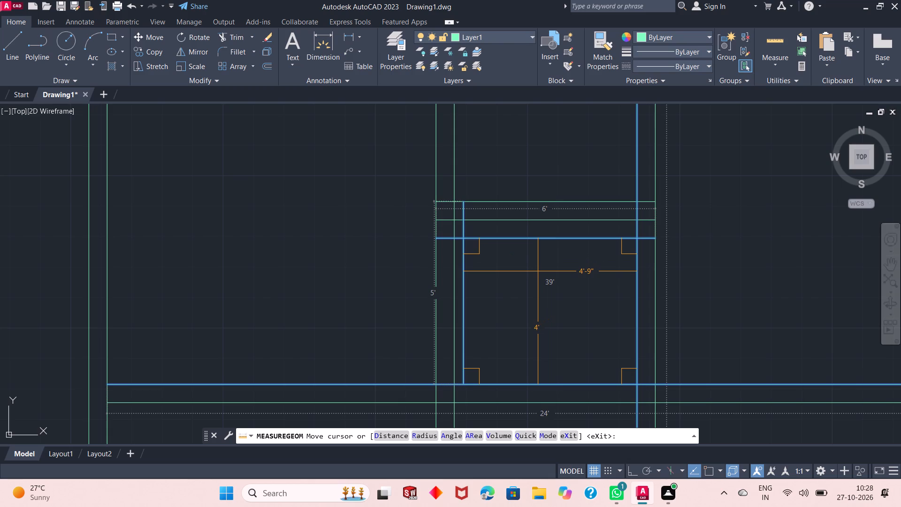
key(Escape)
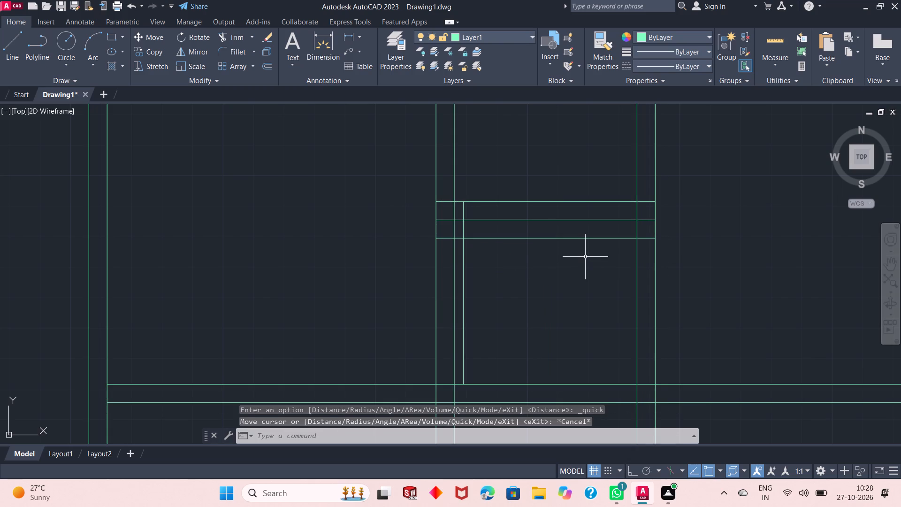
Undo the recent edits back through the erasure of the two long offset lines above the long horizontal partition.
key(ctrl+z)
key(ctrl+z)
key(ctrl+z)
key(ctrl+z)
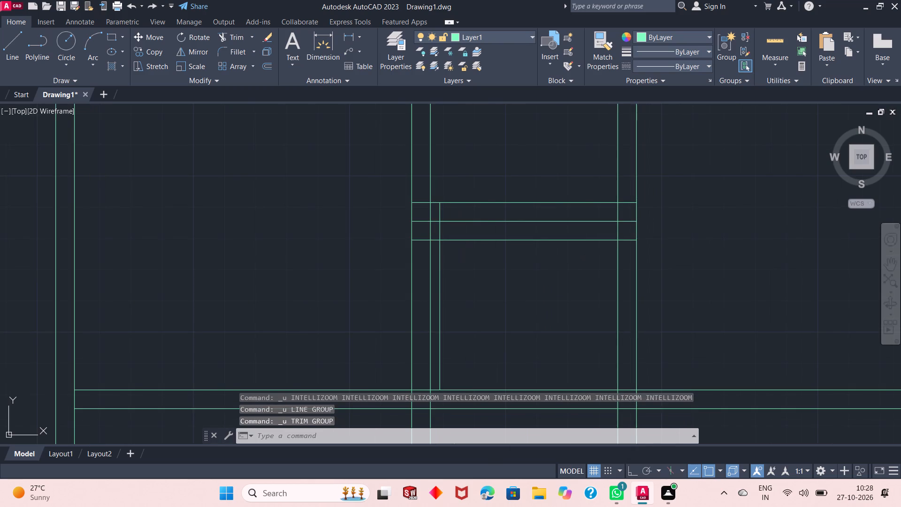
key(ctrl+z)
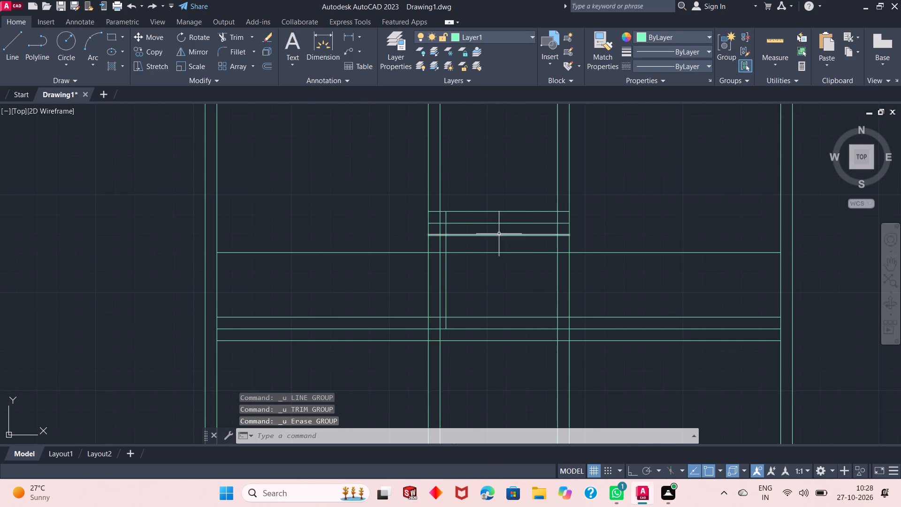
Erase the short offset line 6" below the short horizontal partition.
click(504, 234)
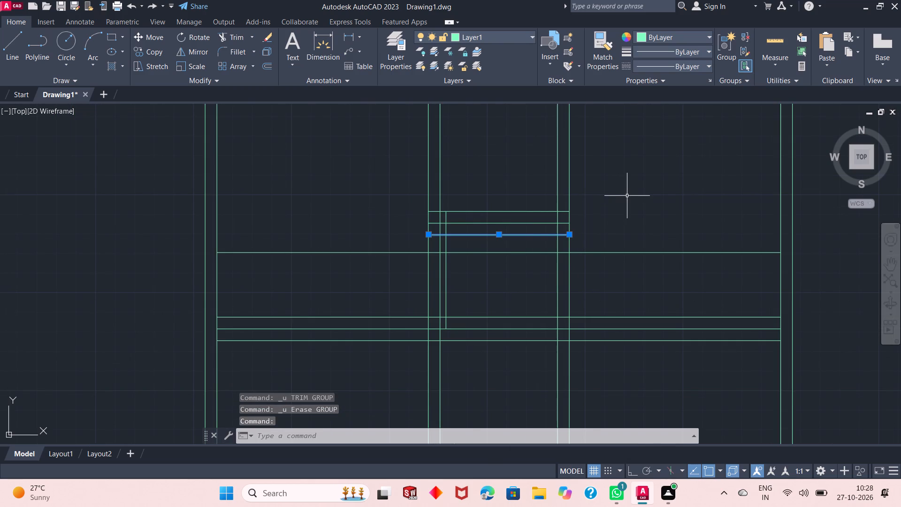
right_click(627, 196)
click(639, 248)
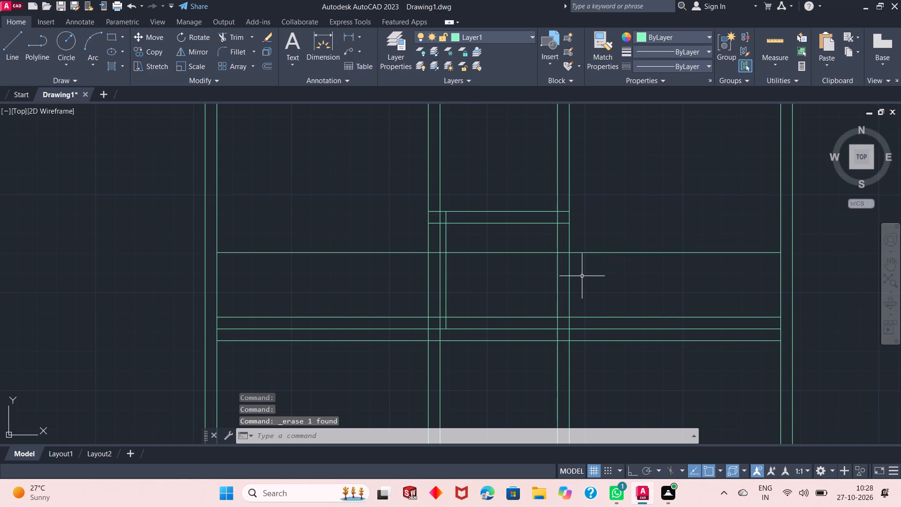
click(607, 315)
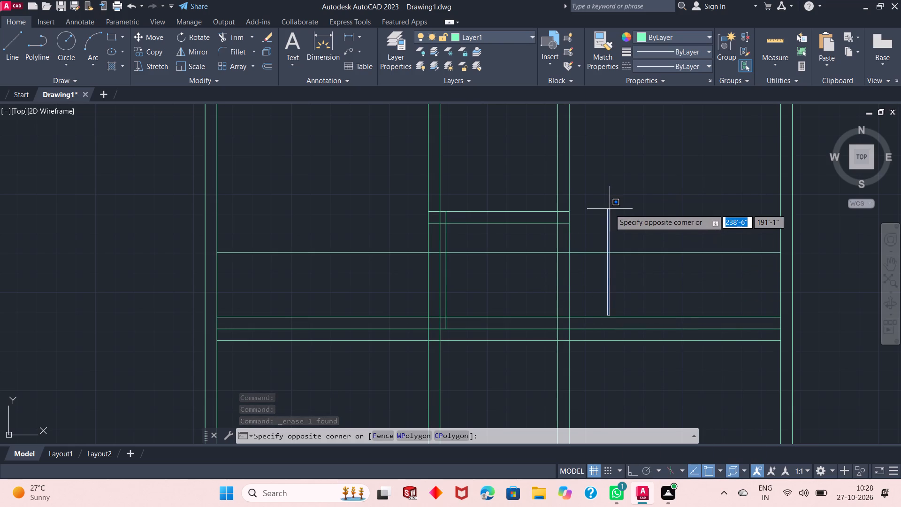
click(605, 299)
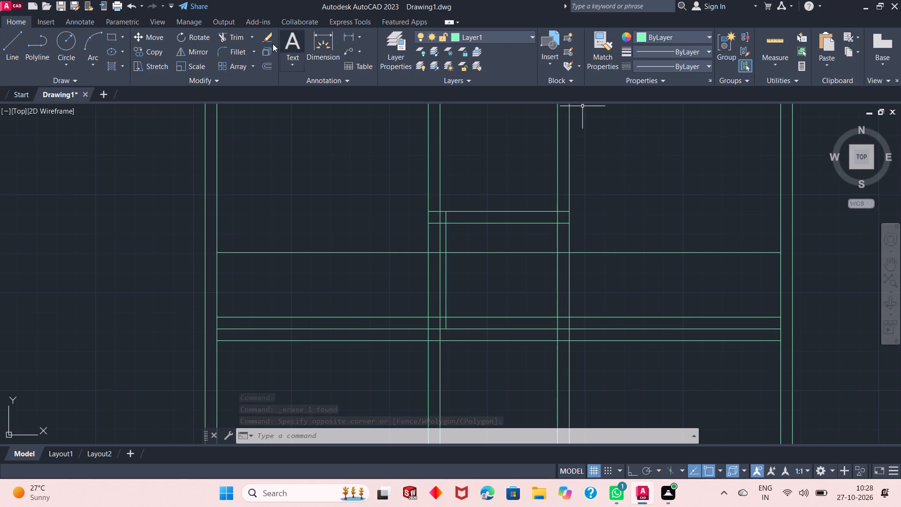
Trim the long 3'3" offset line back to a short piece across the central space's west wall and the thin line beside it.
click(233, 36)
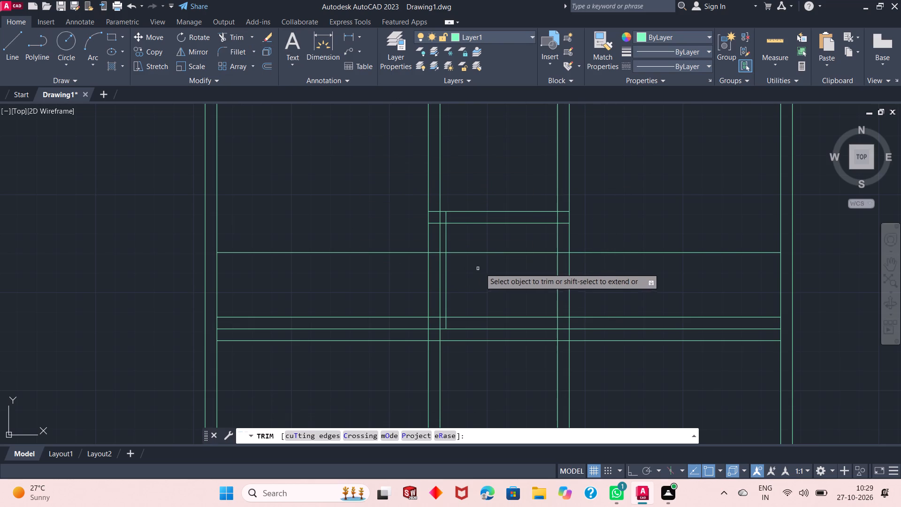
scroll(500, 257, up, 1)
click(672, 231)
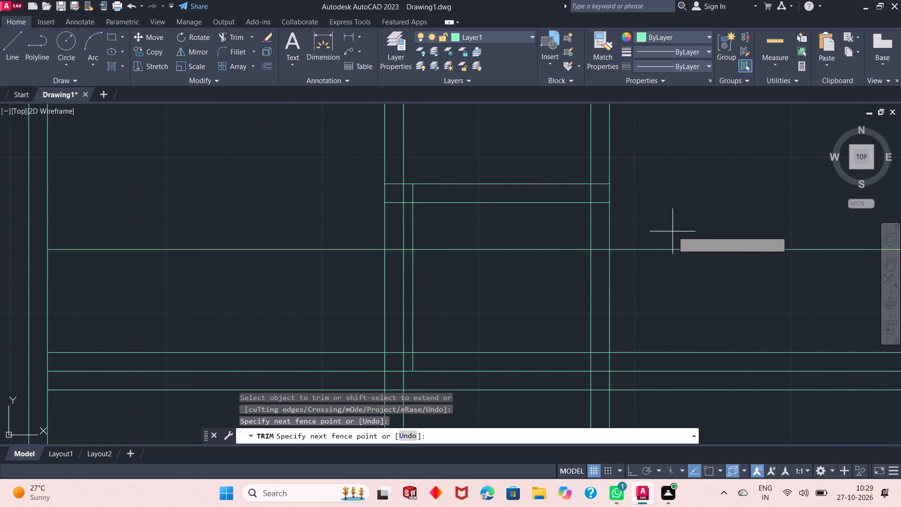
click(651, 277)
click(598, 248)
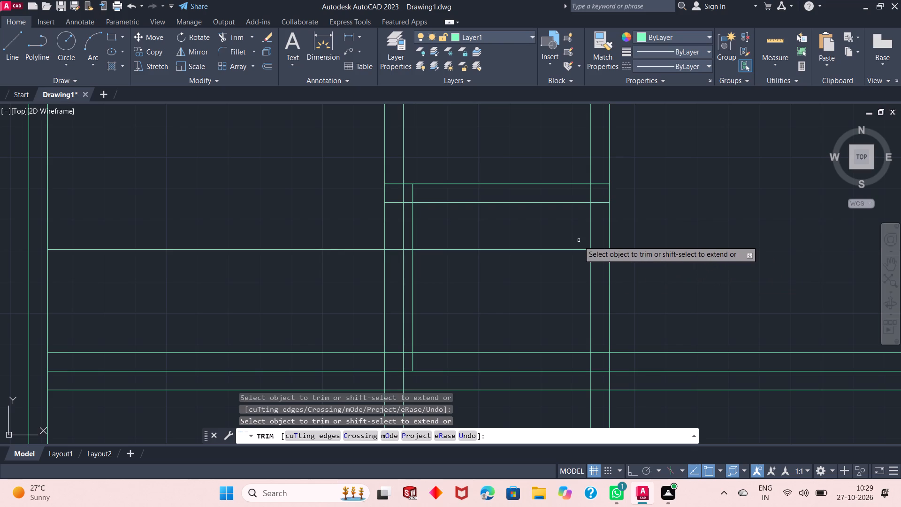
click(579, 241)
click(547, 264)
click(374, 252)
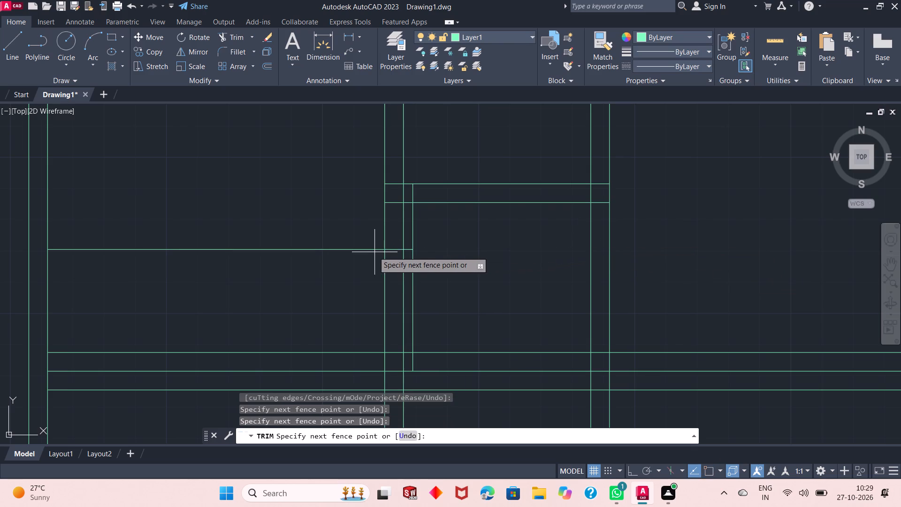
click(362, 238)
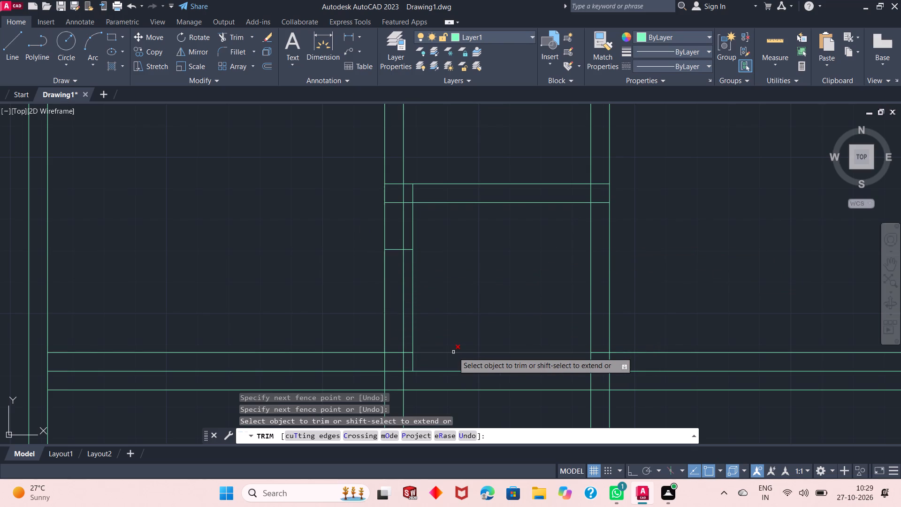
Trim the 6" offset line out of the central space and cut the short 3'3" piece back to the west wall's inner face.
scroll(462, 267, down, 1)
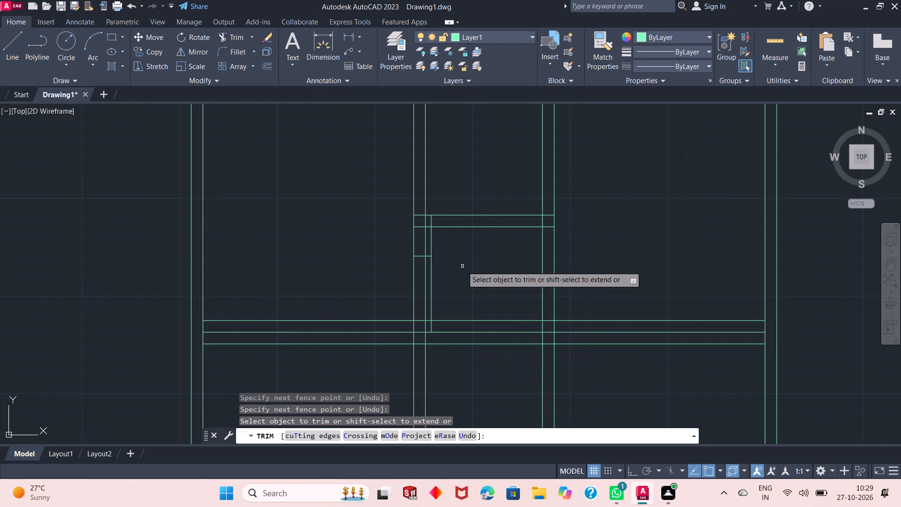
scroll(515, 312, up, 1)
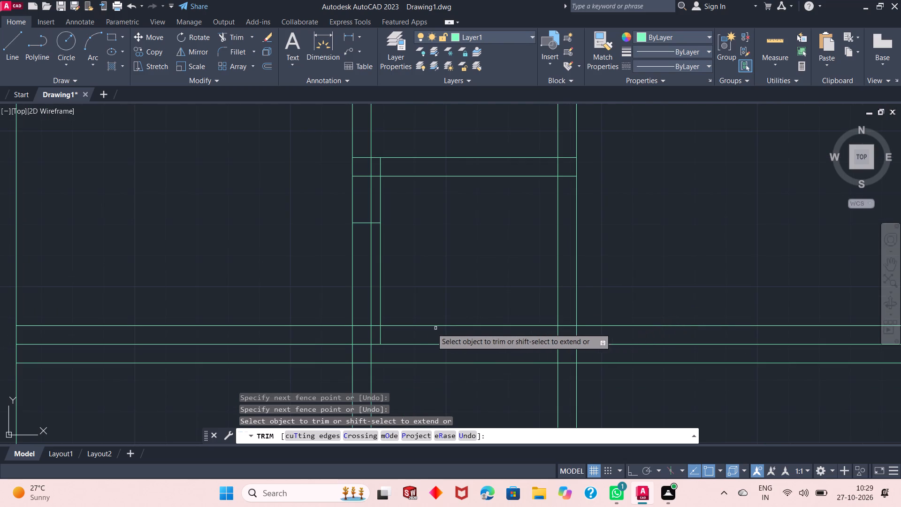
click(405, 324)
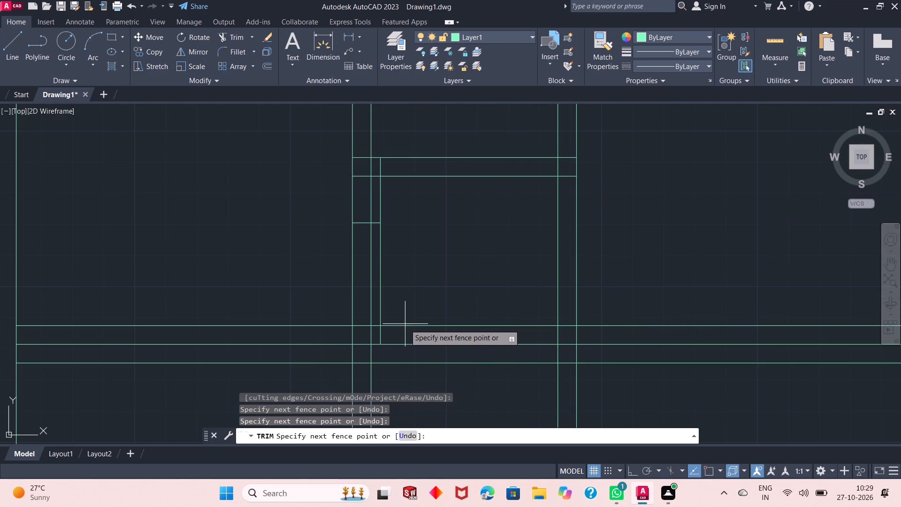
click(405, 327)
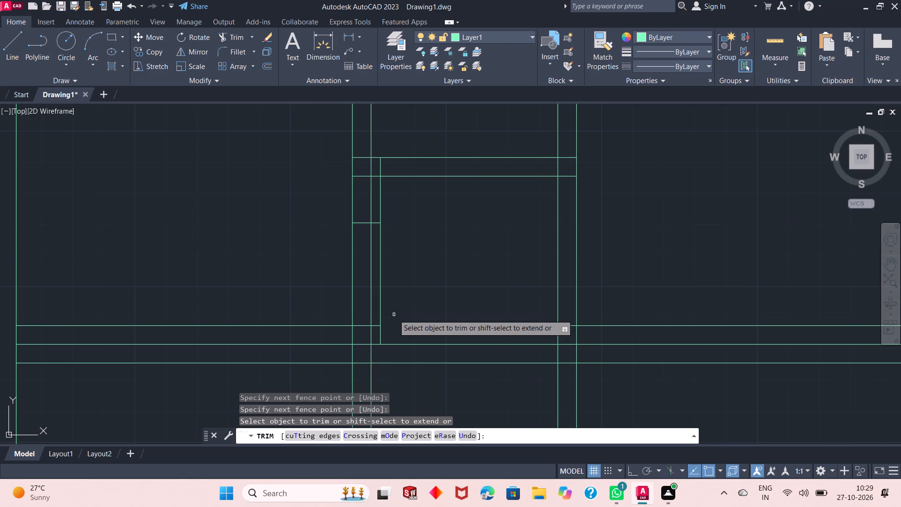
scroll(408, 289, down, 1)
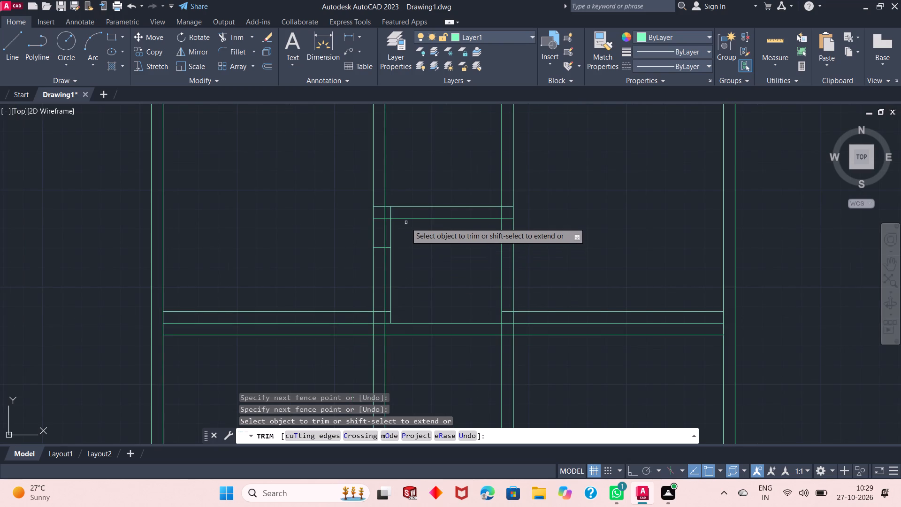
click(380, 247)
right_click(350, 237)
click(363, 239)
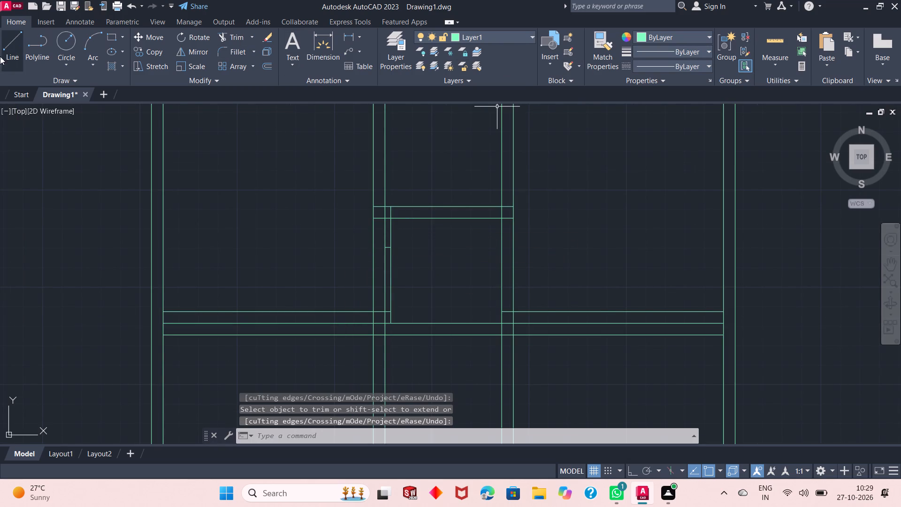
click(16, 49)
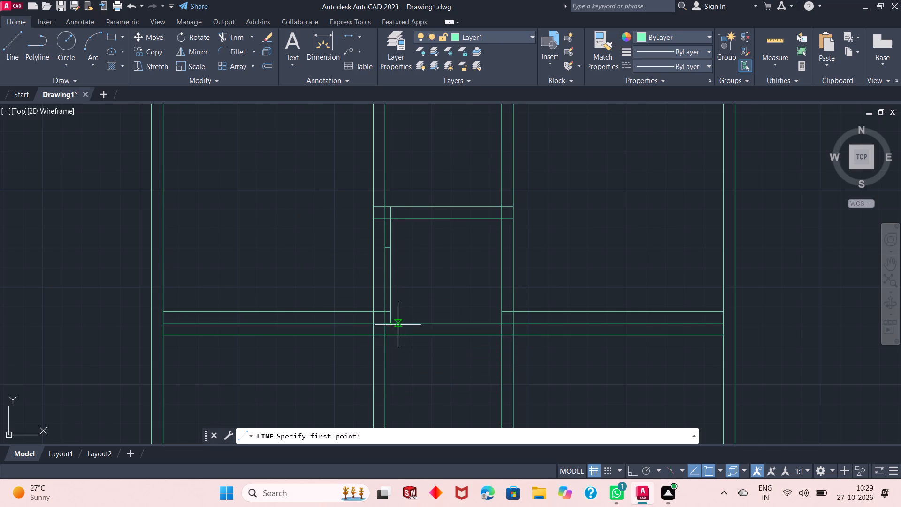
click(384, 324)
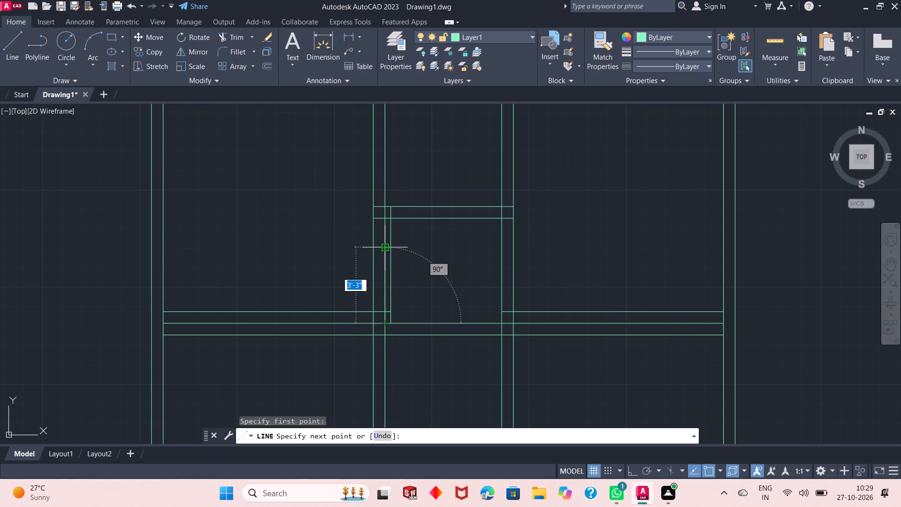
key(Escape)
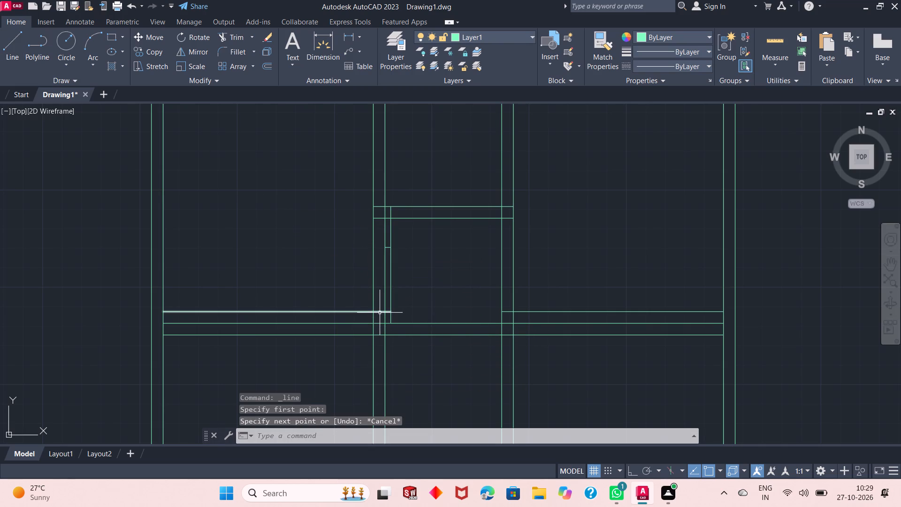
Erase the remaining west portion of the offset line 6" above the long horizontal partition.
click(380, 313)
right_click(424, 282)
click(449, 248)
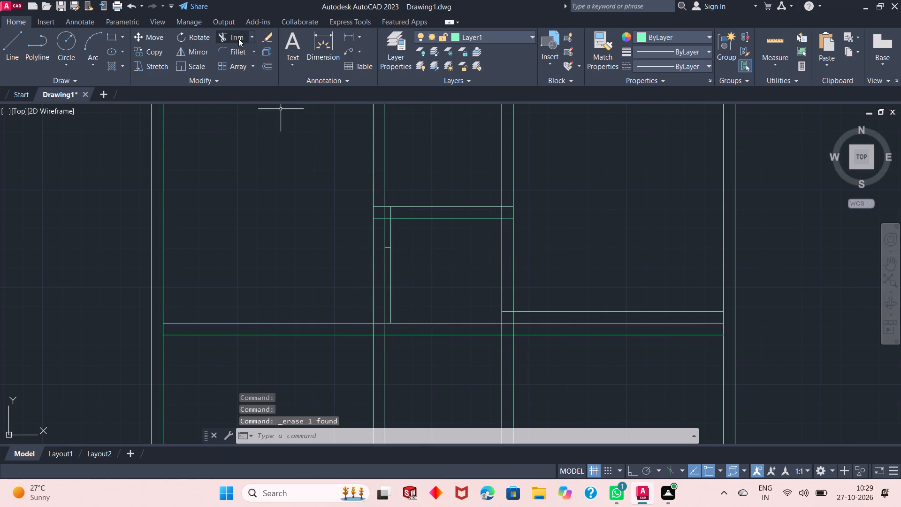
Trim the thin line and both west wall faces between the short end line and the long horizontal partition to open the wall.
click(238, 39)
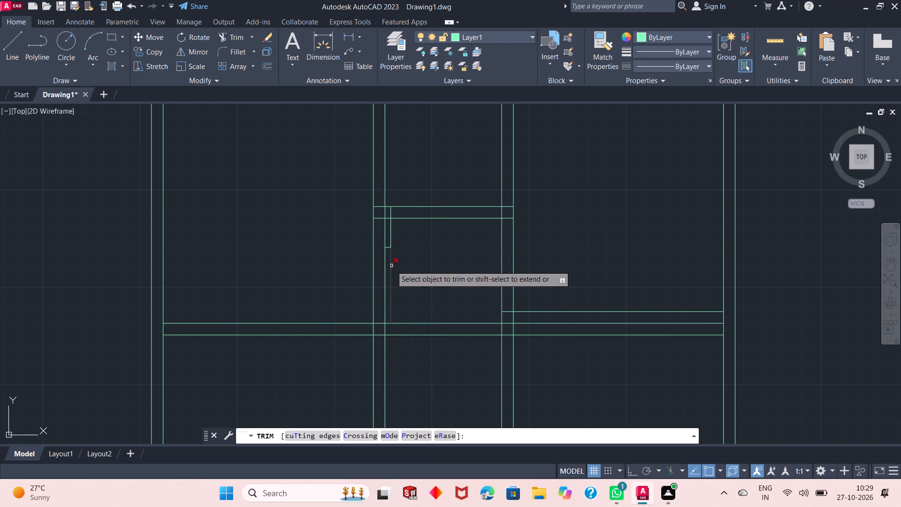
click(391, 266)
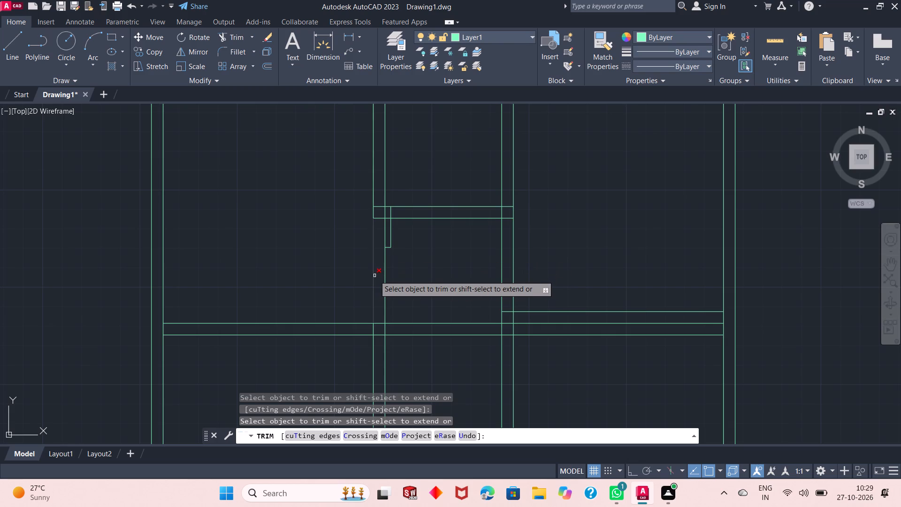
click(374, 276)
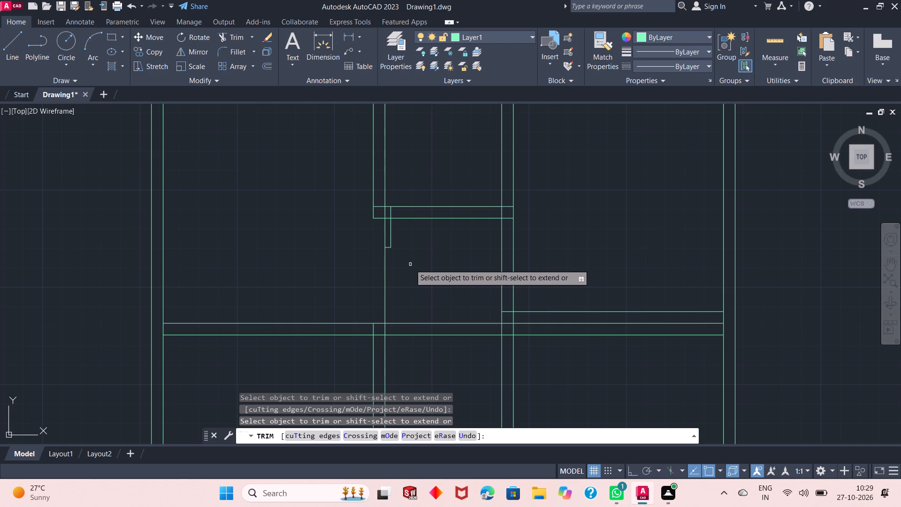
click(384, 277)
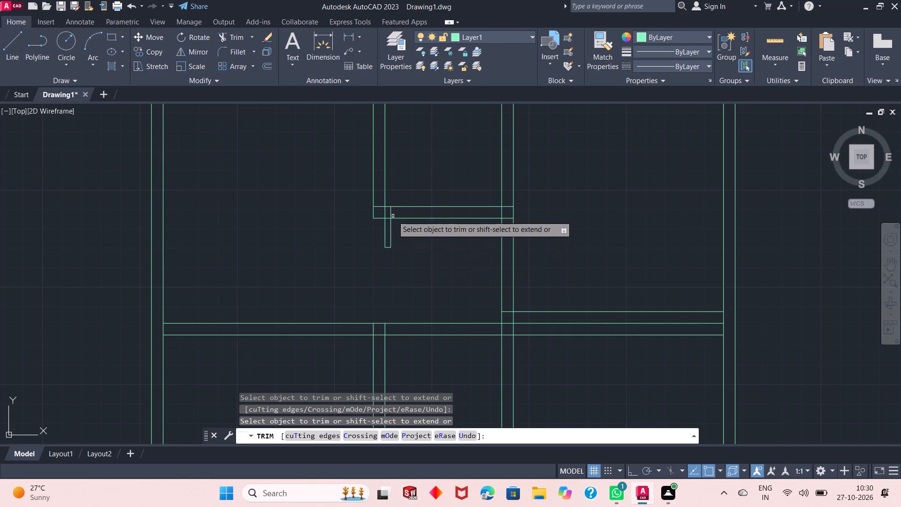
Trim the overlapping lines where the west wall and its narrow projection meet the short horizontal partition, and finish trimming.
scroll(392, 215, down, 1)
scroll(392, 215, up, 4)
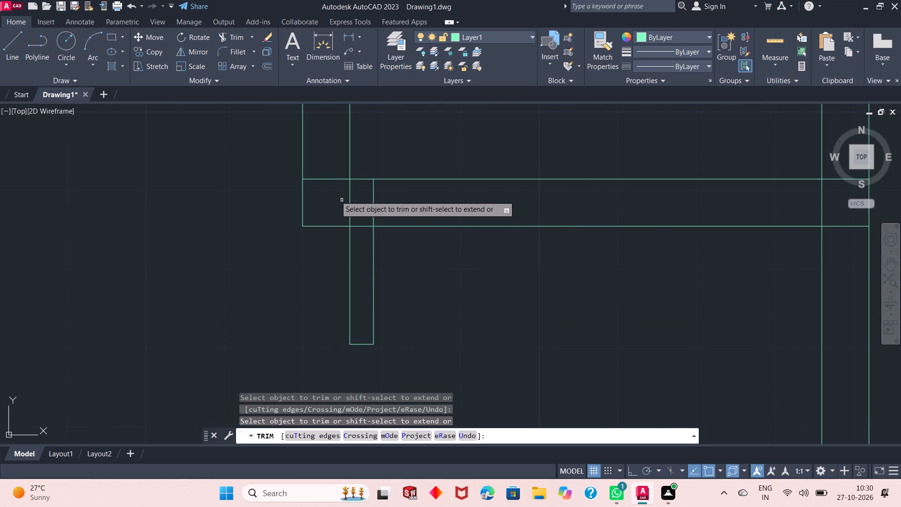
drag(326, 155, 328, 194)
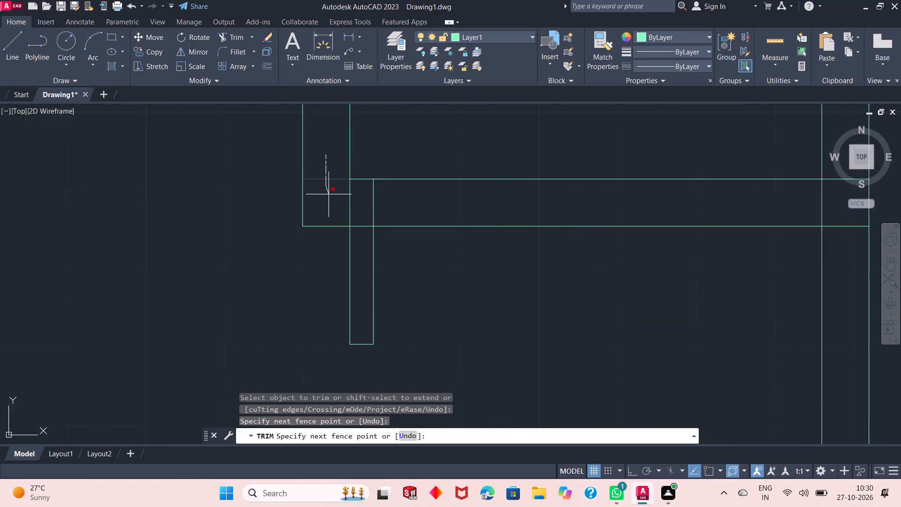
drag(328, 194, 362, 245)
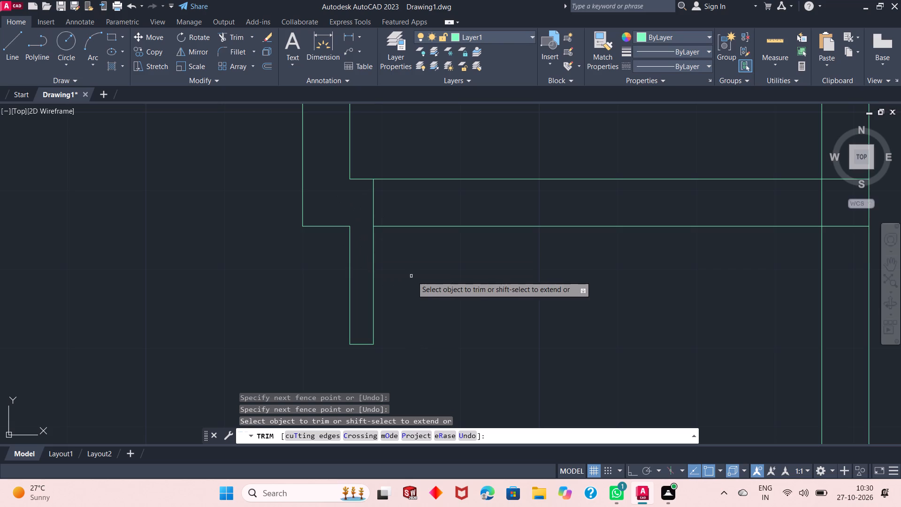
scroll(412, 276, up, 1)
scroll(409, 274, down, 3)
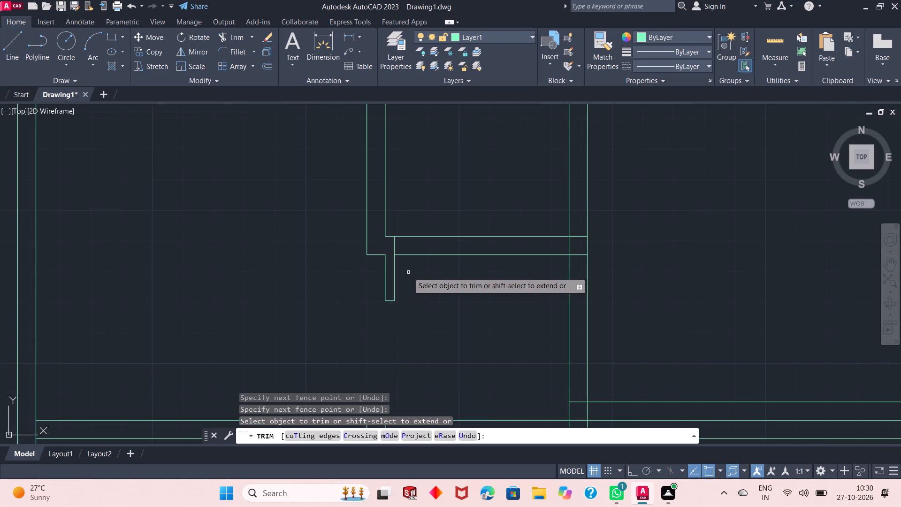
scroll(408, 271, down, 1)
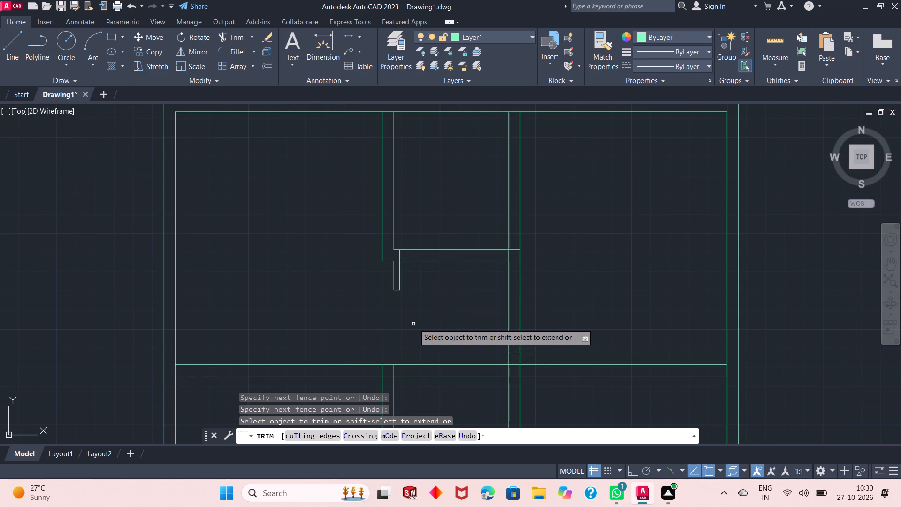
right_click(414, 324)
click(466, 163)
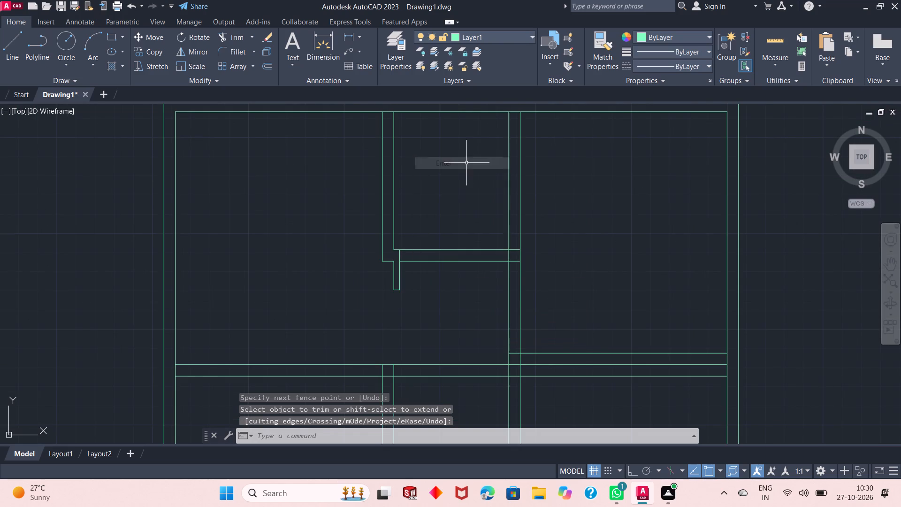
Measure the opening between the narrow projection and the long horizontal partition with Quick measure.
click(776, 43)
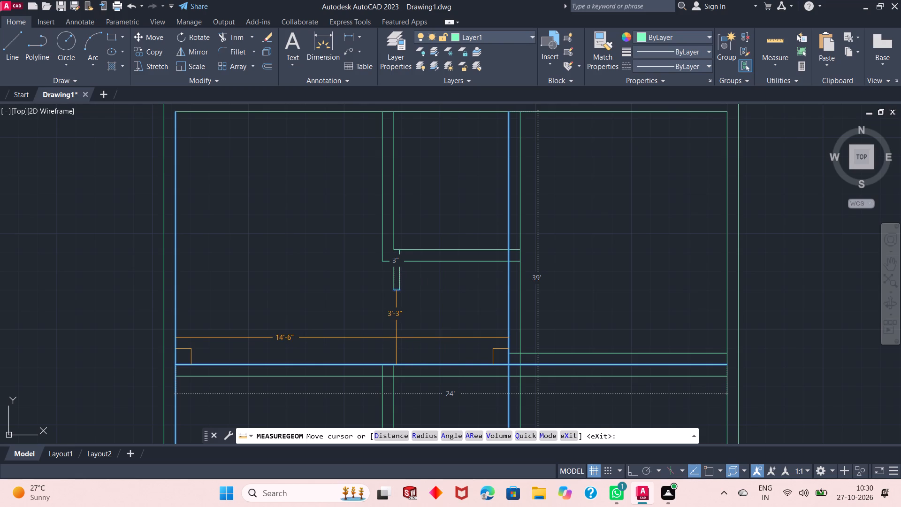
key(Escape)
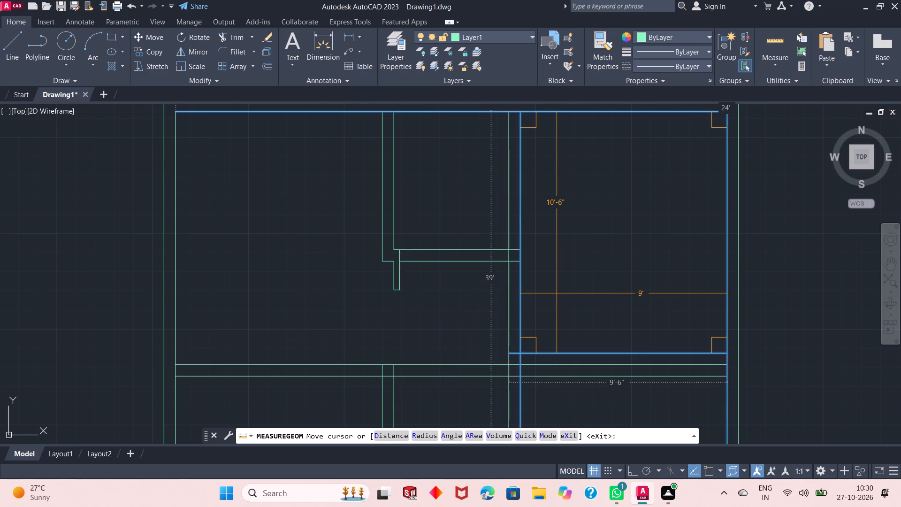
key(Escape)
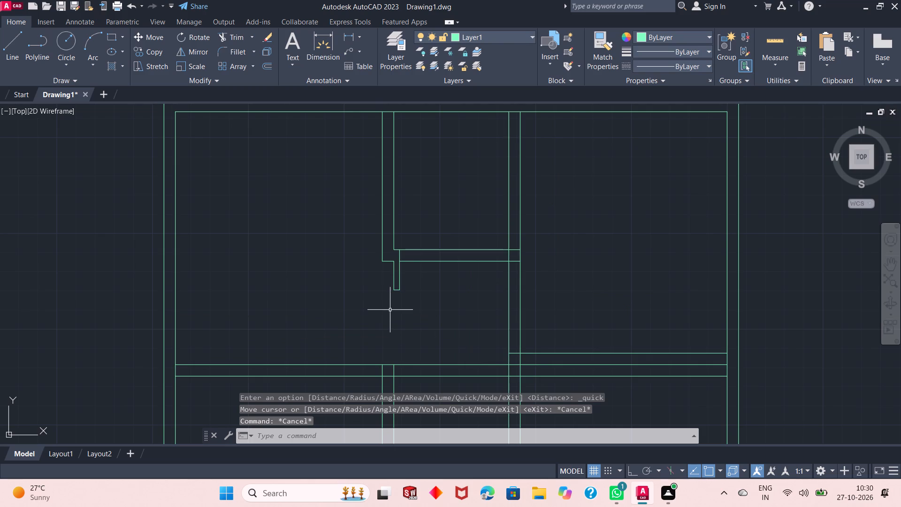
Offset the end line of the narrow wall projection 3" upward, inside the projection.
scroll(397, 299, up, 1)
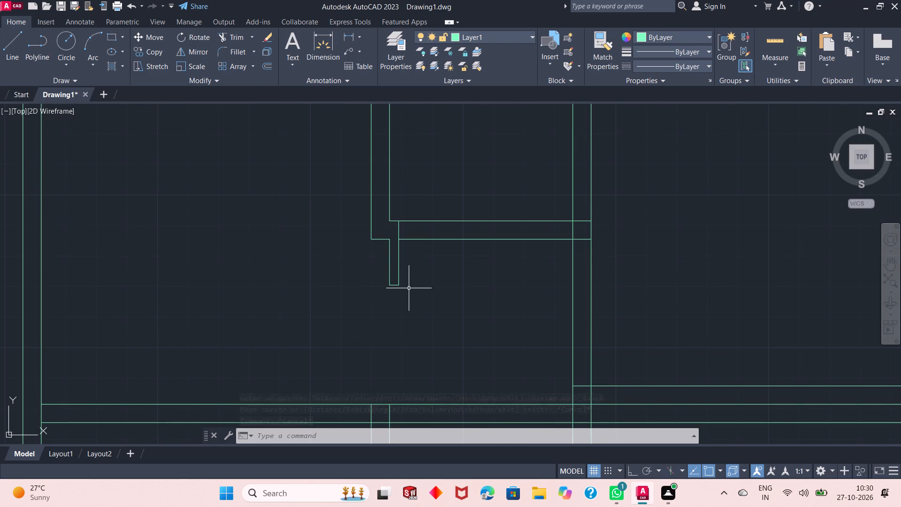
click(395, 284)
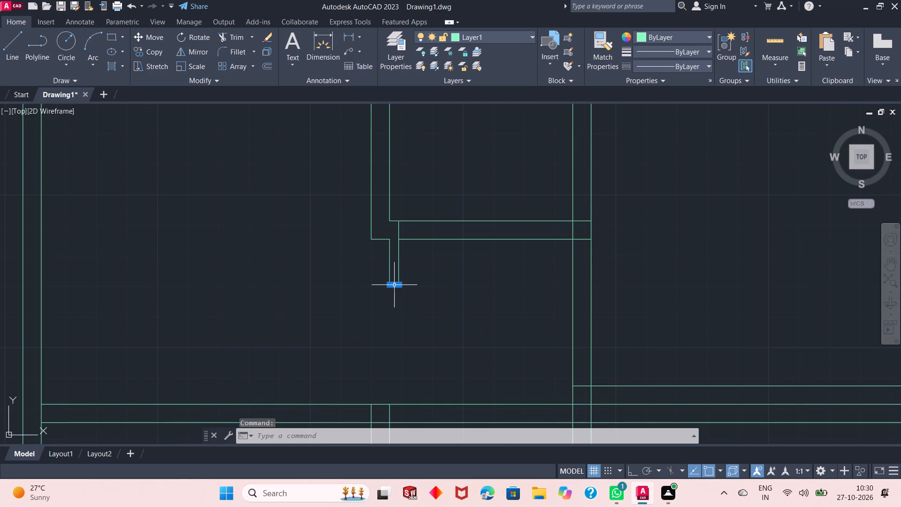
click(269, 67)
right_click(285, 174)
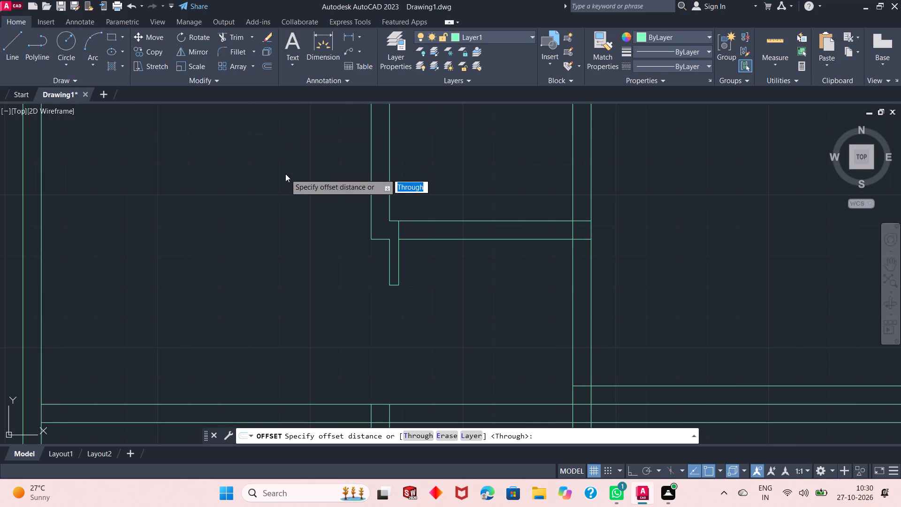
click(299, 180)
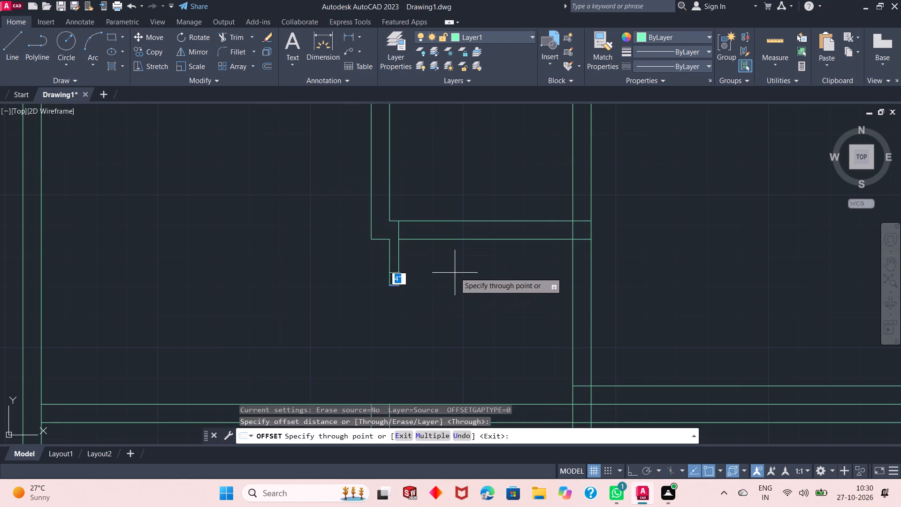
key(3)
key(shift+quotedbl)
key(Return)
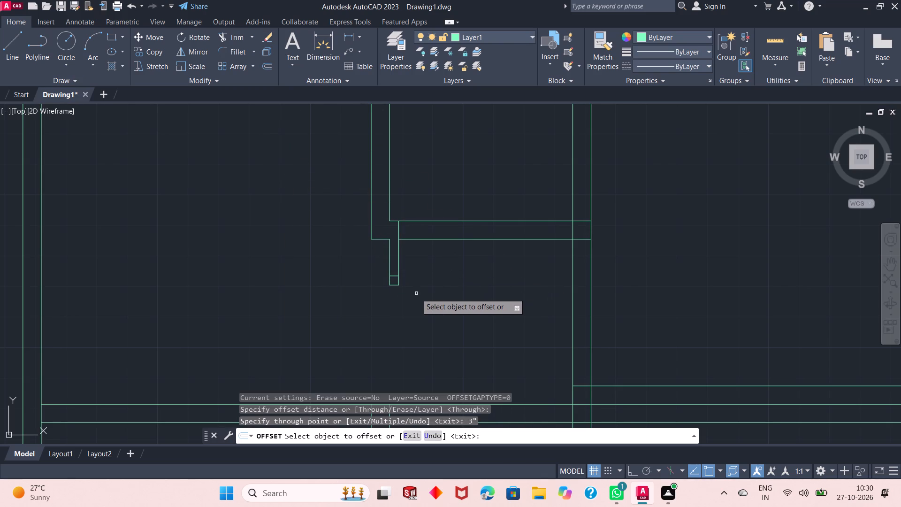
key(Escape)
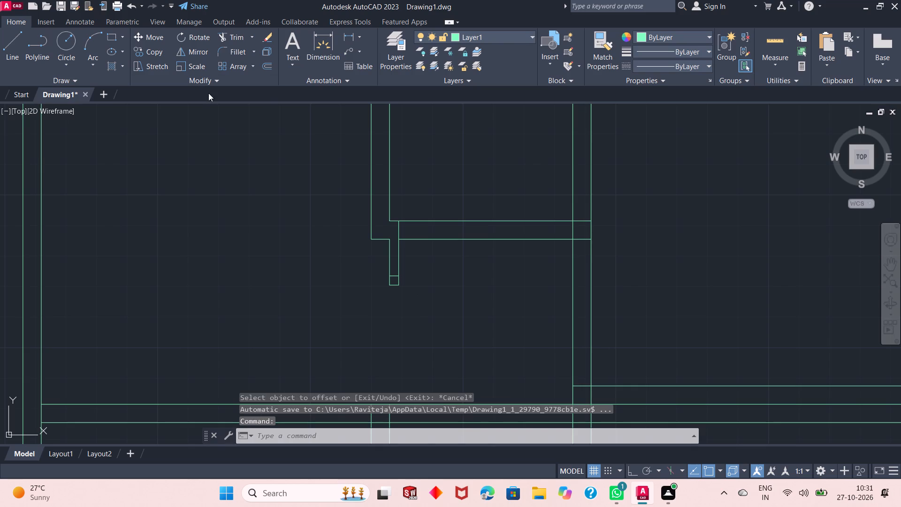
Trim the end of the narrow wall projection back to its 3" offset line and finish trimming.
click(243, 36)
scroll(399, 285, up, 1)
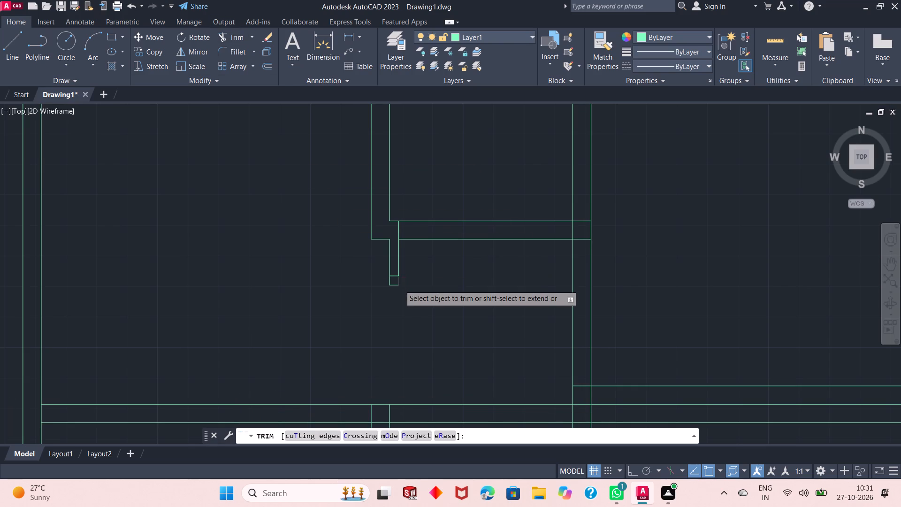
click(404, 283)
click(356, 277)
click(389, 279)
click(391, 286)
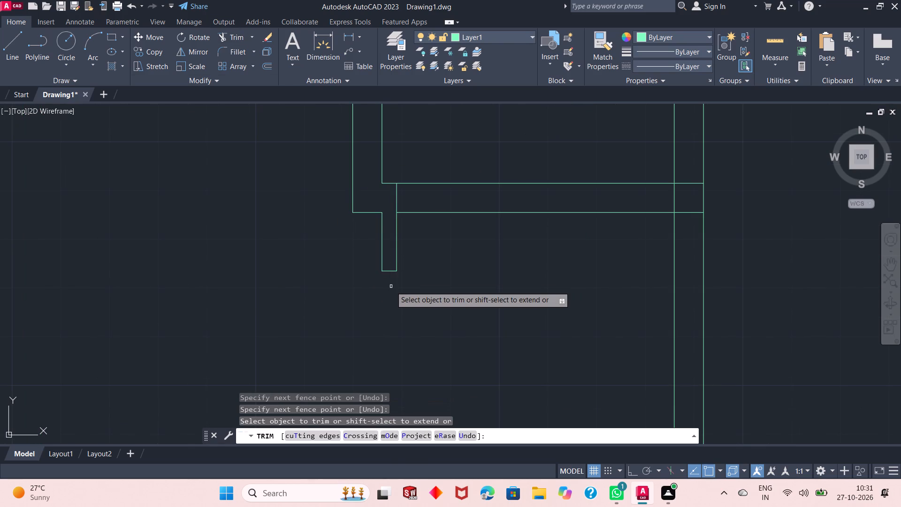
scroll(391, 286, down, 2)
right_click(396, 287)
click(402, 290)
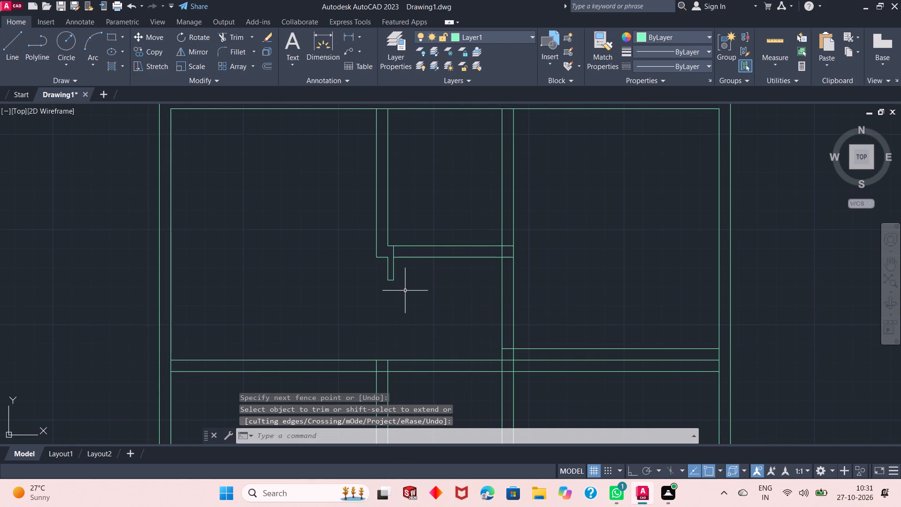
Measure the space between the short horizontal partition and the long horizontal partition with Quick measure.
click(768, 41)
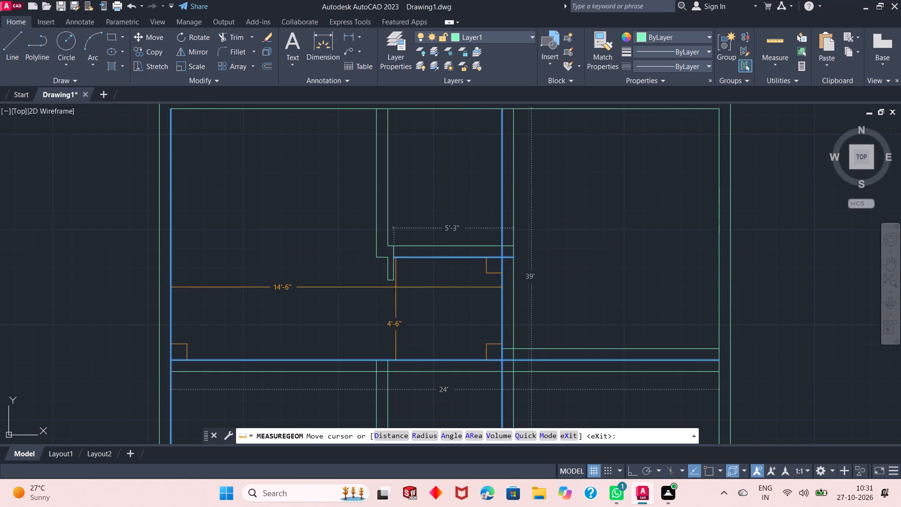
key(Escape)
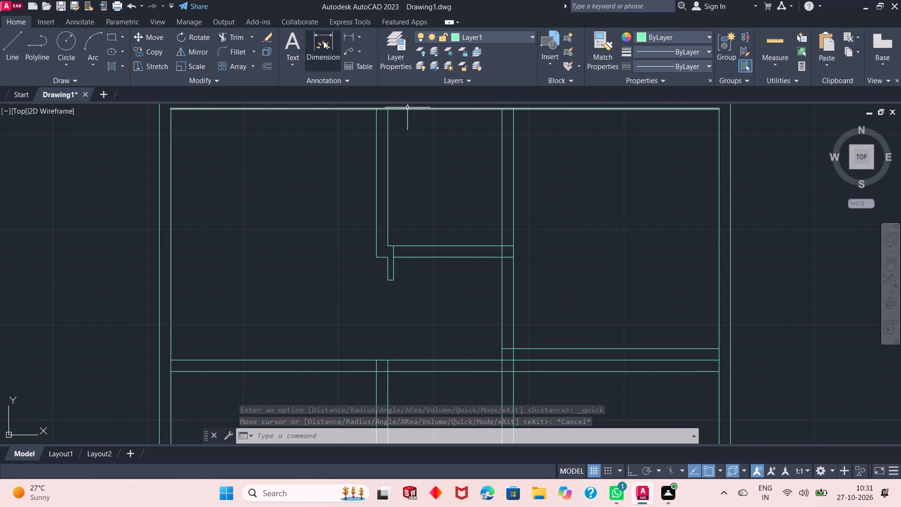
click(782, 44)
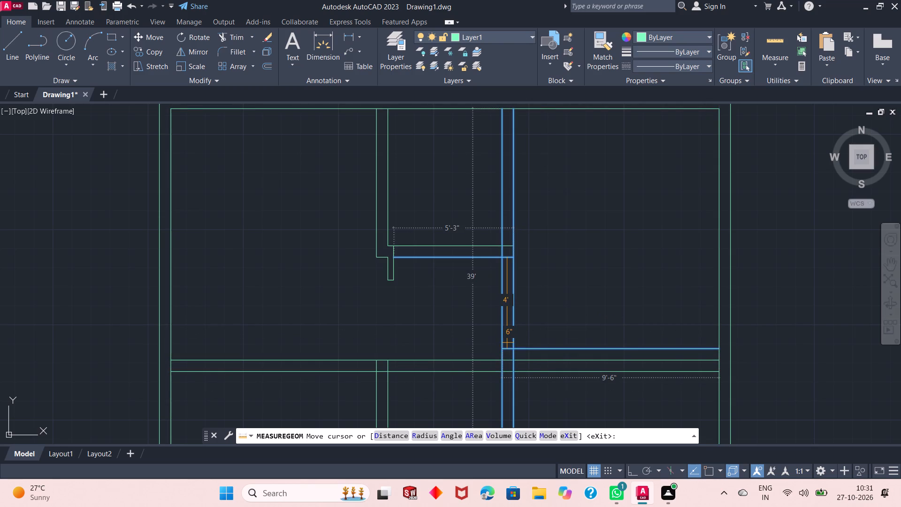
key(Escape)
Erase the extra horizontal line just above the long partition, running from the central space's east wall to the outer wall.
click(527, 349)
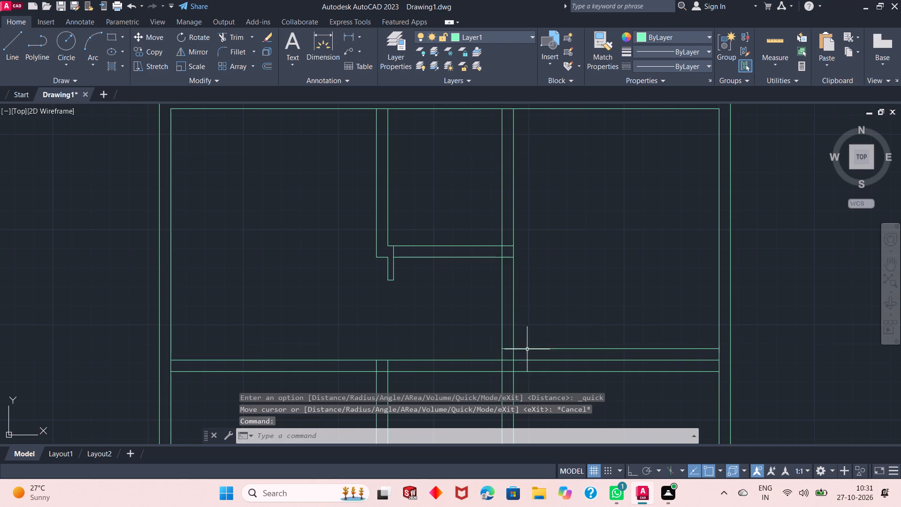
right_click(550, 318)
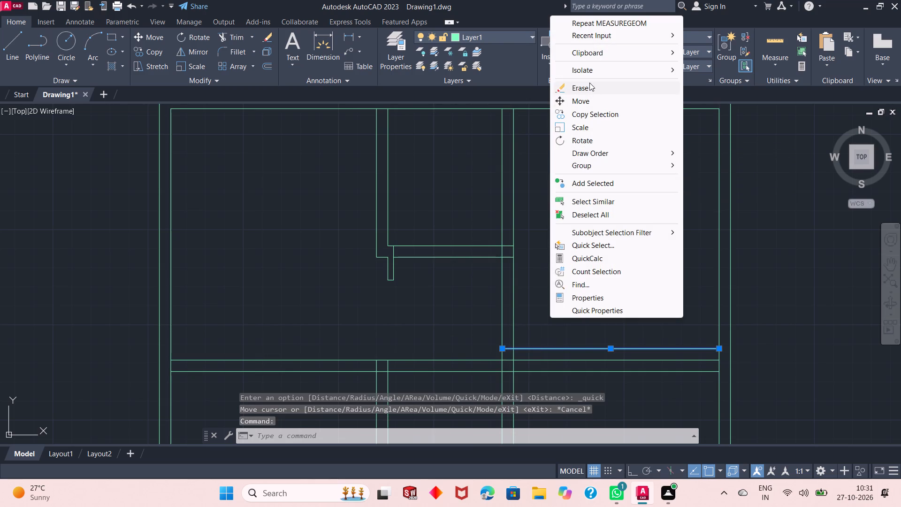
click(589, 83)
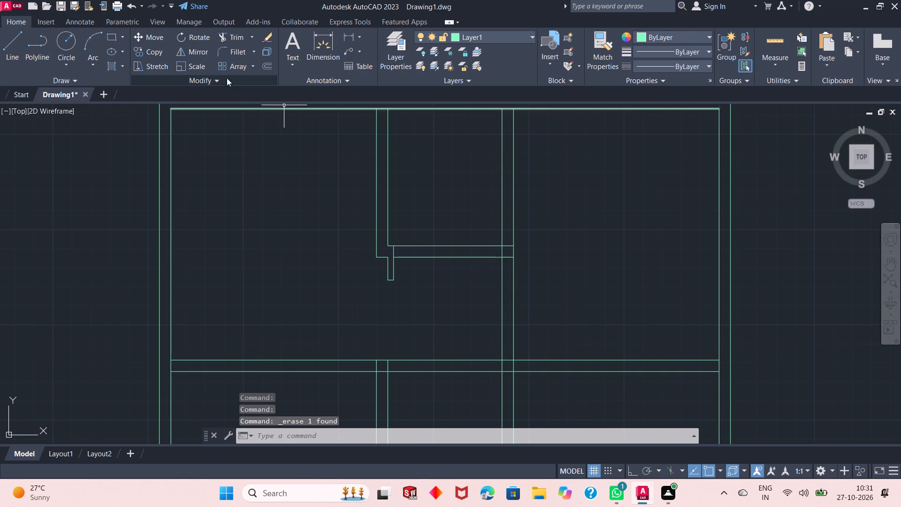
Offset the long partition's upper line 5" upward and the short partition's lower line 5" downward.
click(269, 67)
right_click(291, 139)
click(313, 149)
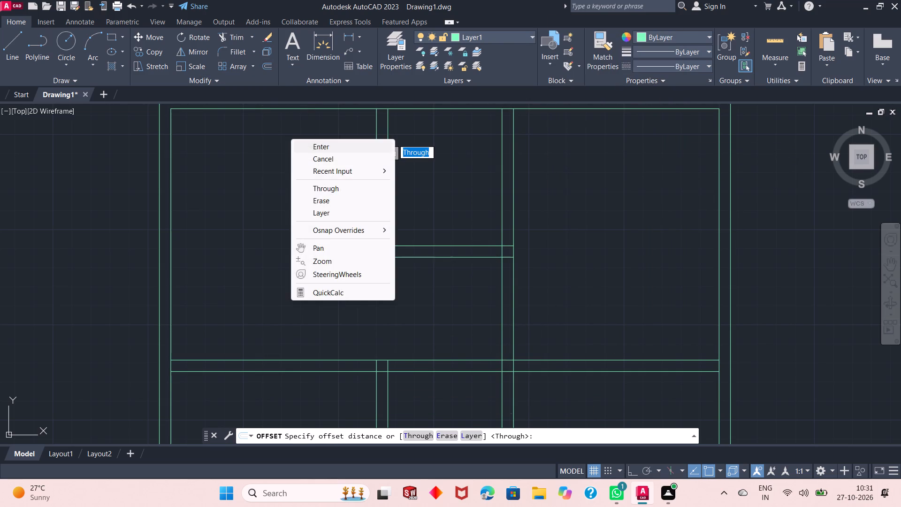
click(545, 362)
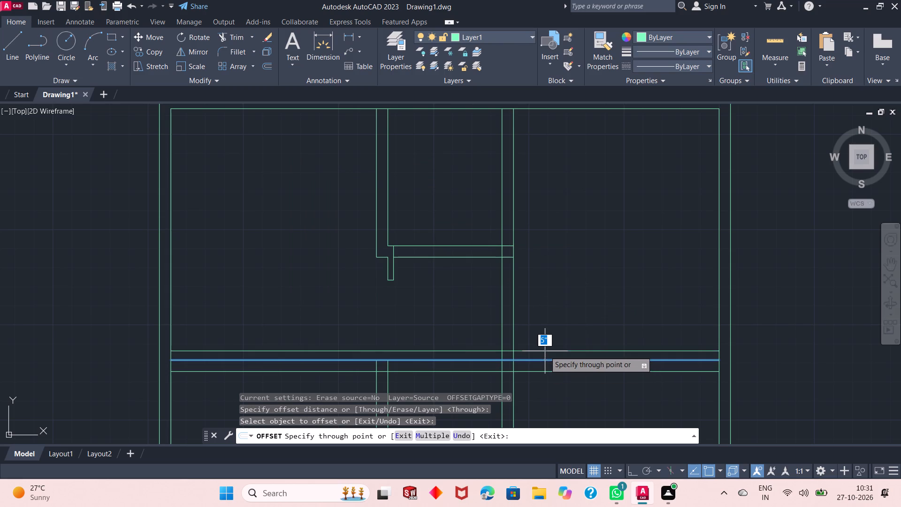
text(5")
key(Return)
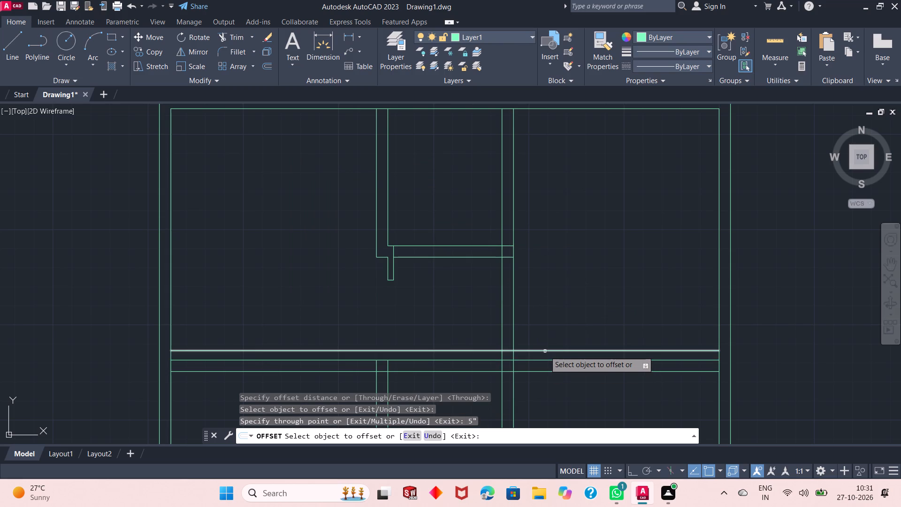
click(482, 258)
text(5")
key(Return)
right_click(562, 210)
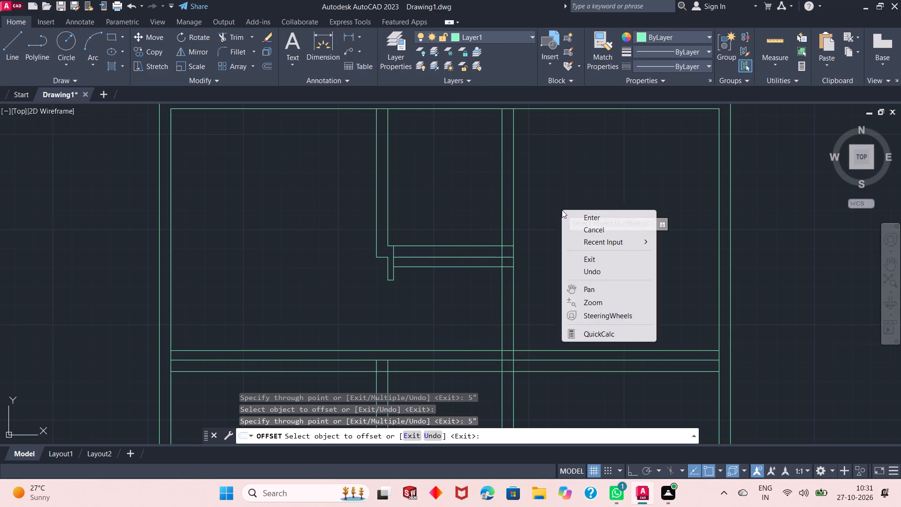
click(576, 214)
Measure the gap between the two 5" offset lines at the east wall with Quick measure.
click(776, 46)
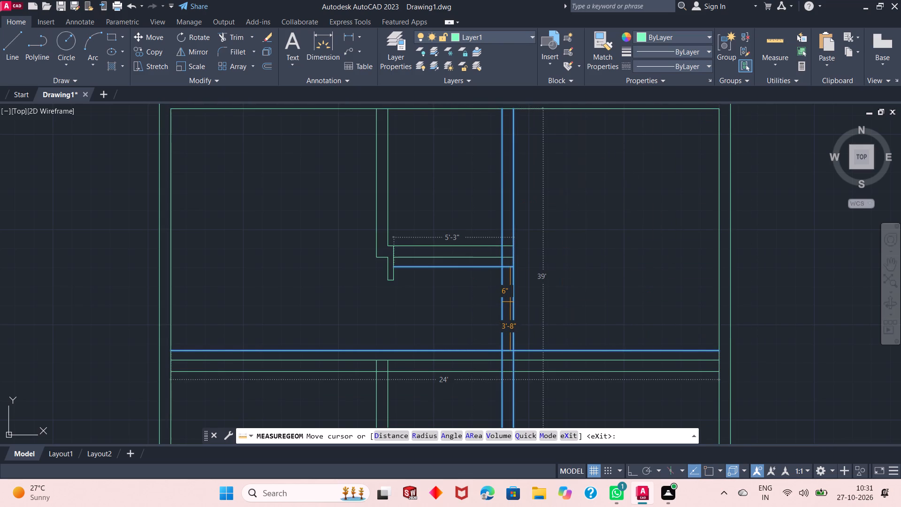
key(Escape)
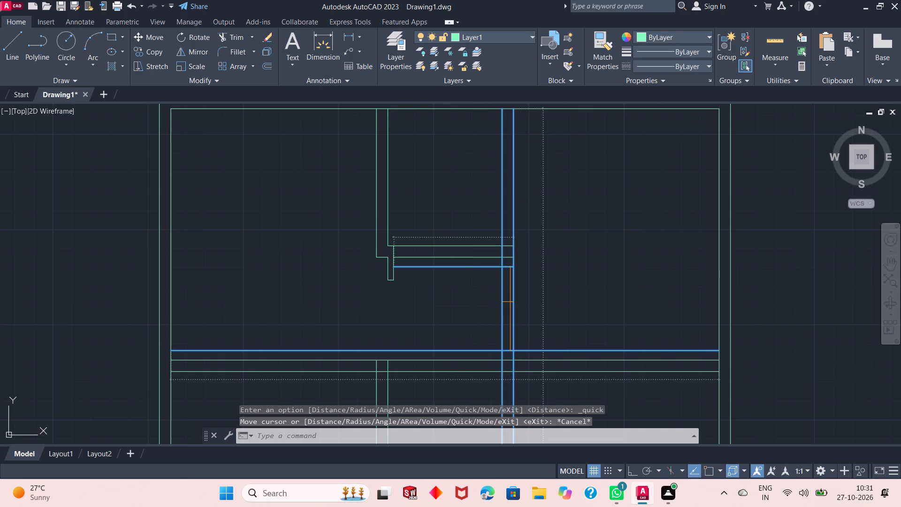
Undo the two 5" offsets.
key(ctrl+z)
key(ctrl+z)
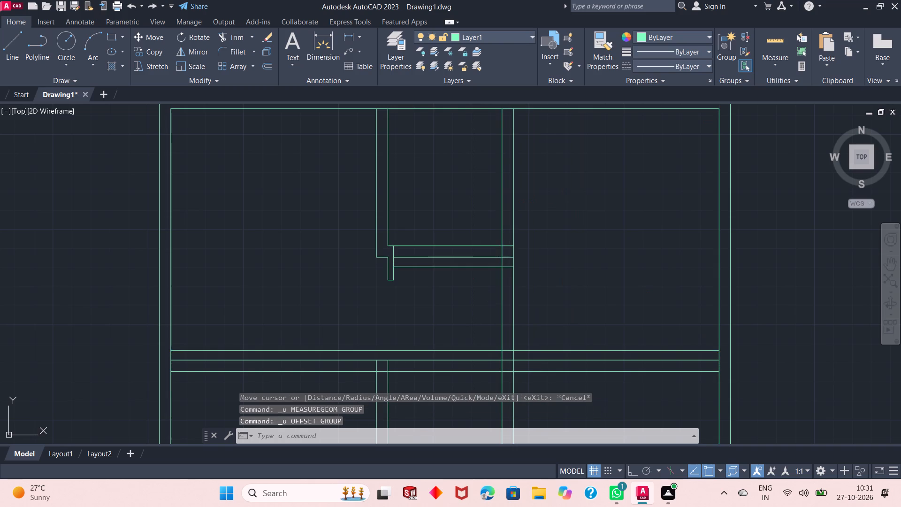
Offset the long partition's upper line 6" upward and the short partition's lower line 6" downward.
click(268, 67)
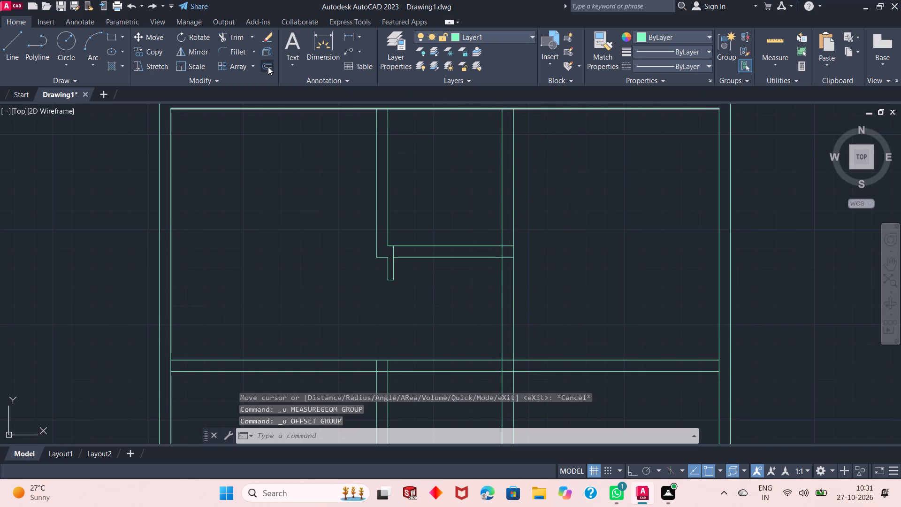
right_click(265, 136)
click(282, 141)
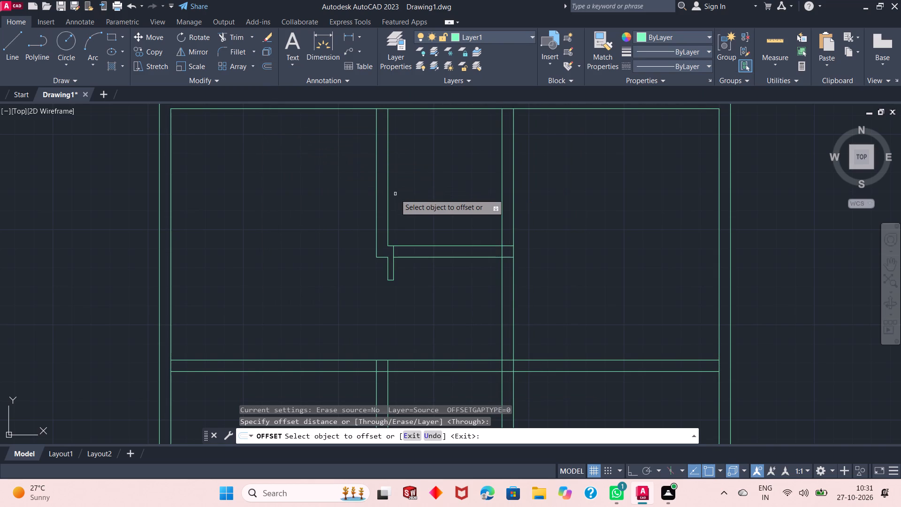
click(536, 361)
text(6")
key(Return)
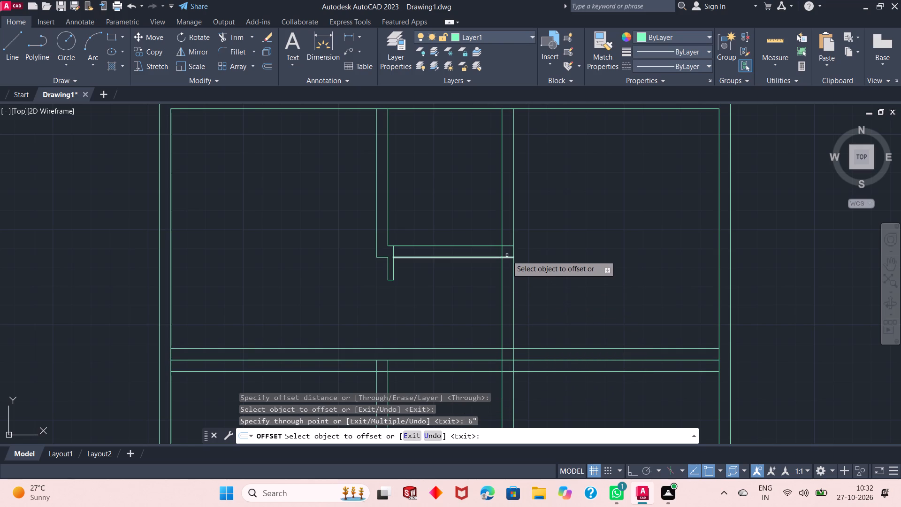
click(507, 255)
click(509, 257)
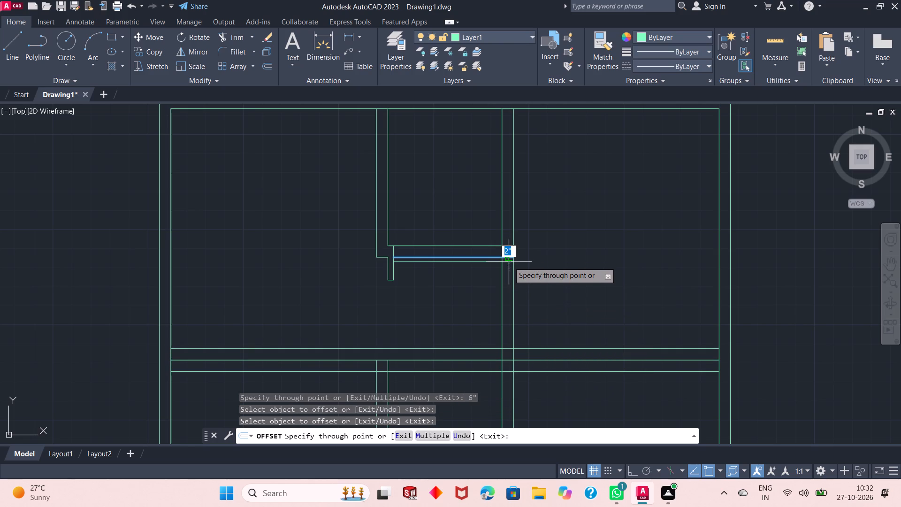
text(6")
key(Return)
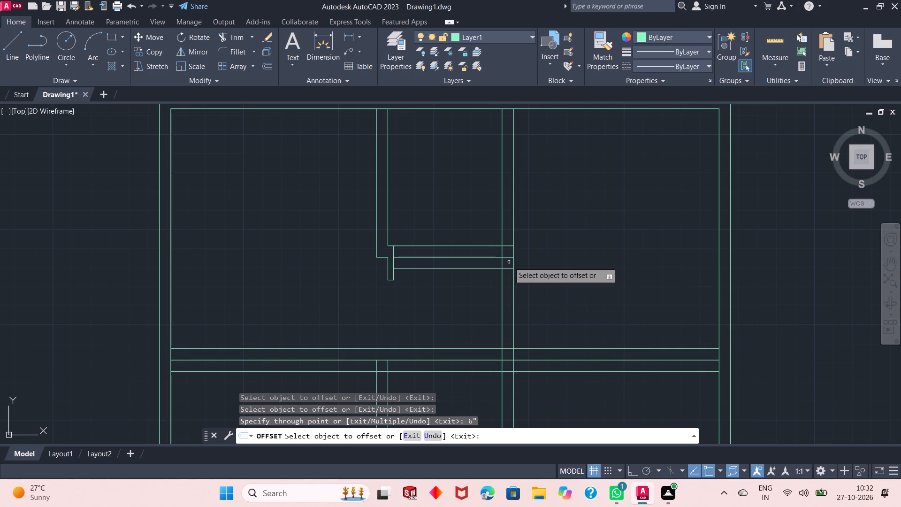
right_click(541, 201)
click(550, 209)
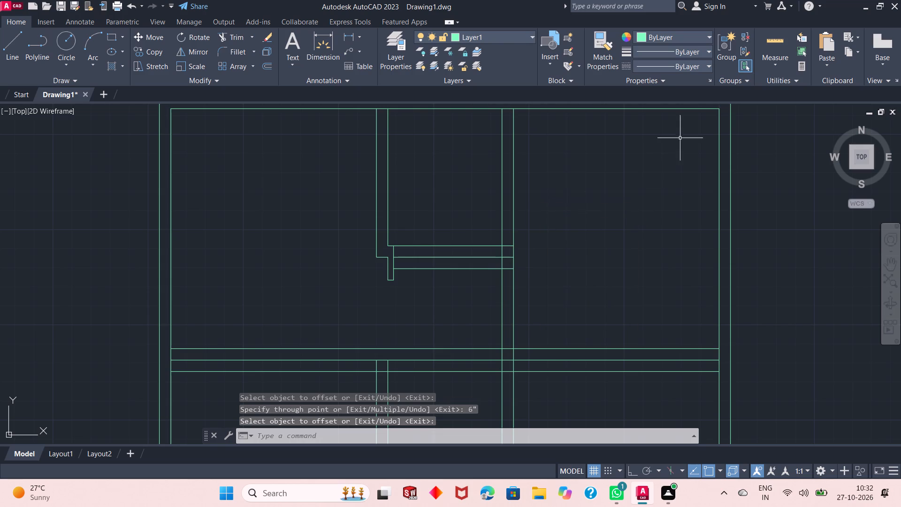
Measure the gap between the two 6" offset lines at the east wall with Quick measure.
click(779, 46)
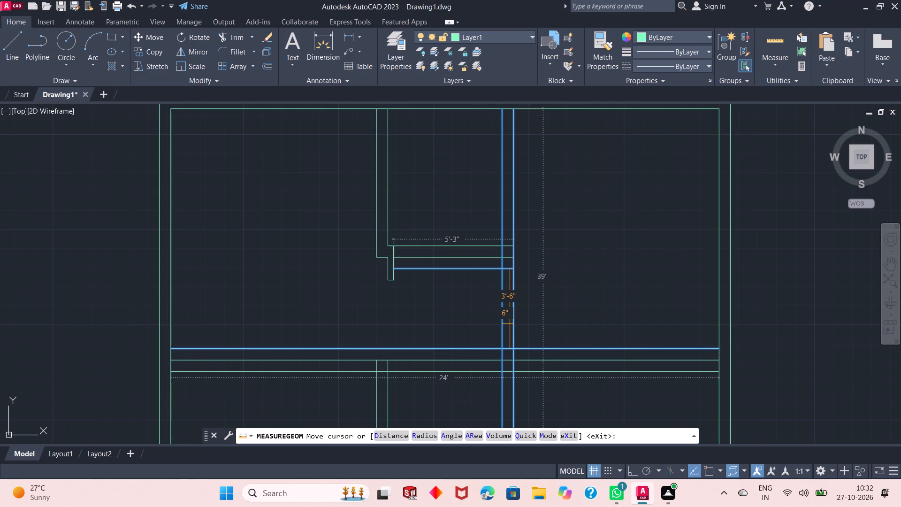
right_click(591, 254)
click(605, 263)
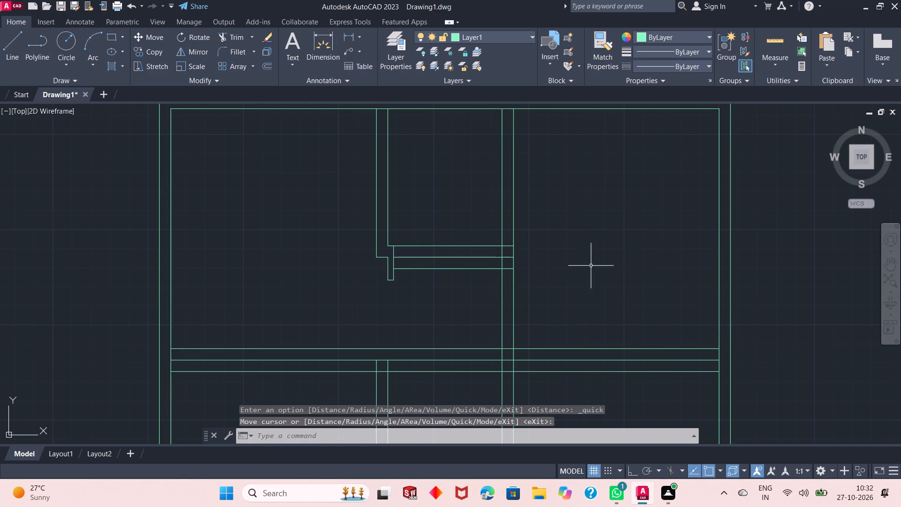
Trim the short partition's 6" offset line to the east wall's thickness and clear the overlapping lines where that partition meets the wall.
click(237, 39)
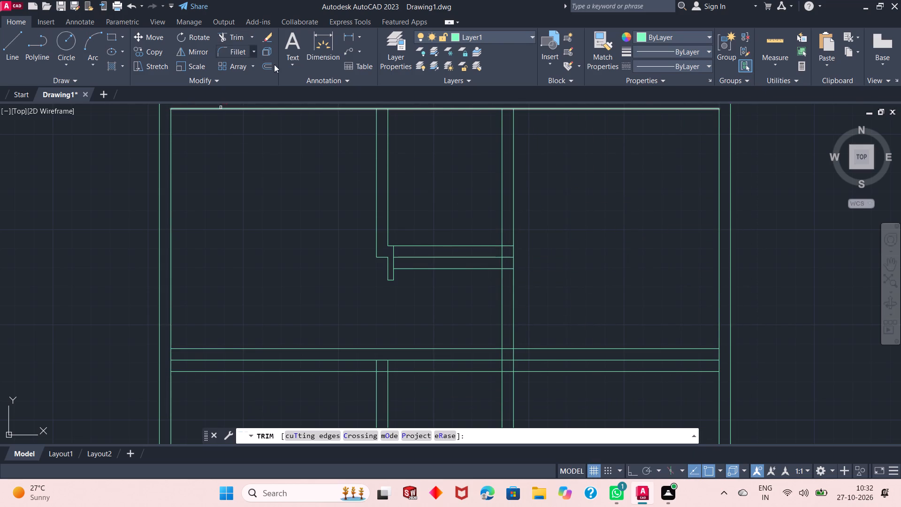
click(446, 269)
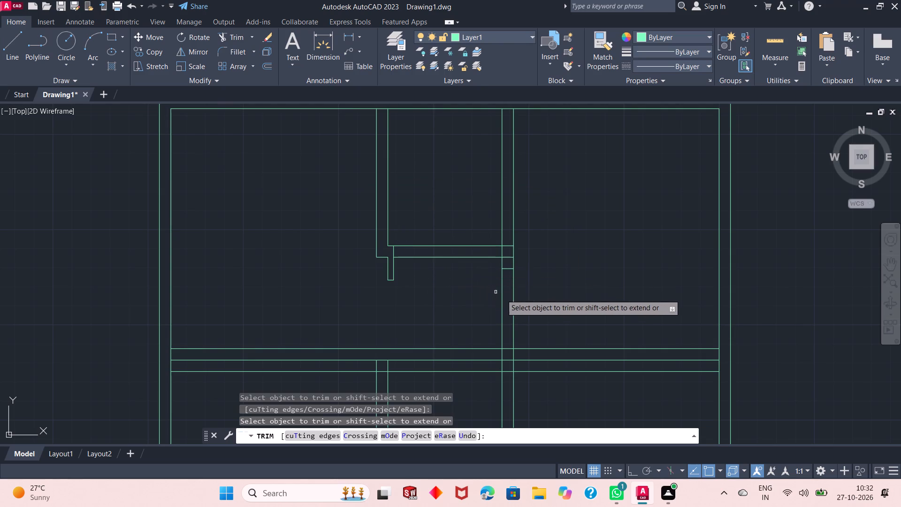
scroll(510, 261, up, 3)
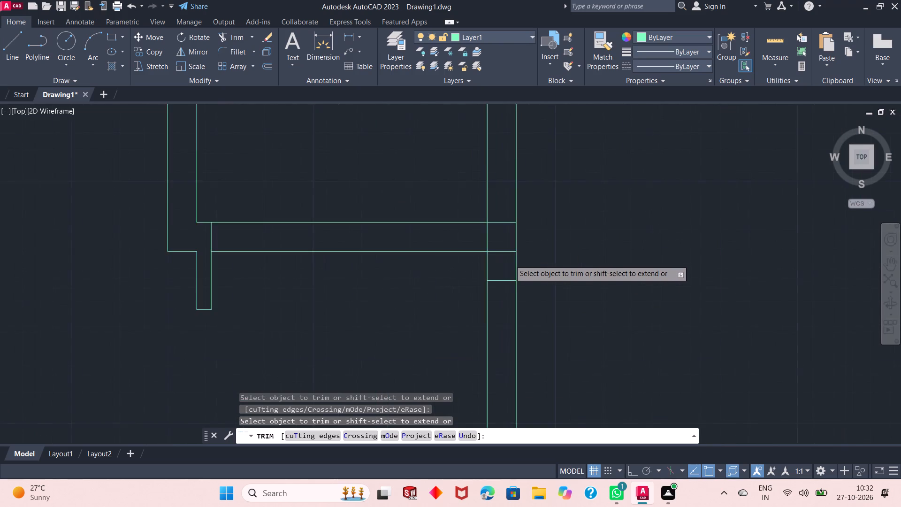
drag(497, 174, 499, 255)
drag(490, 224, 481, 224)
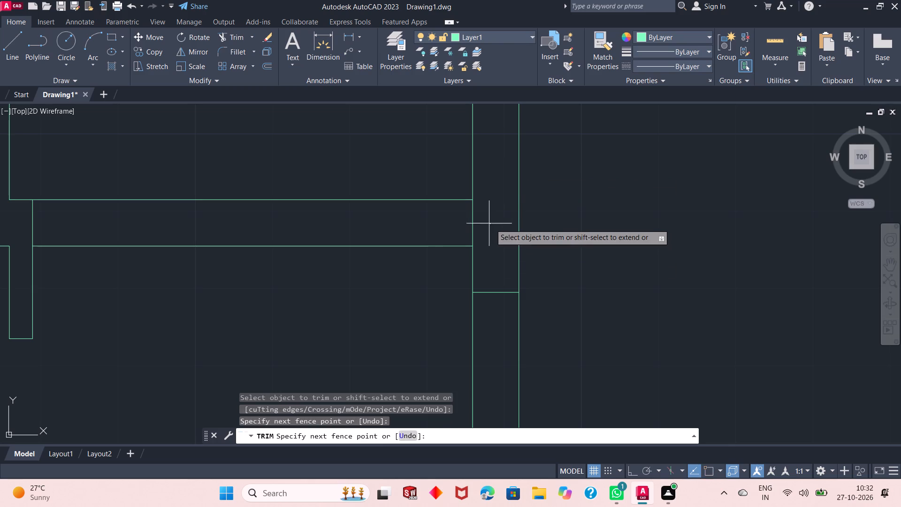
drag(481, 224, 459, 228)
scroll(497, 251, up, 1)
scroll(481, 226, down, 3)
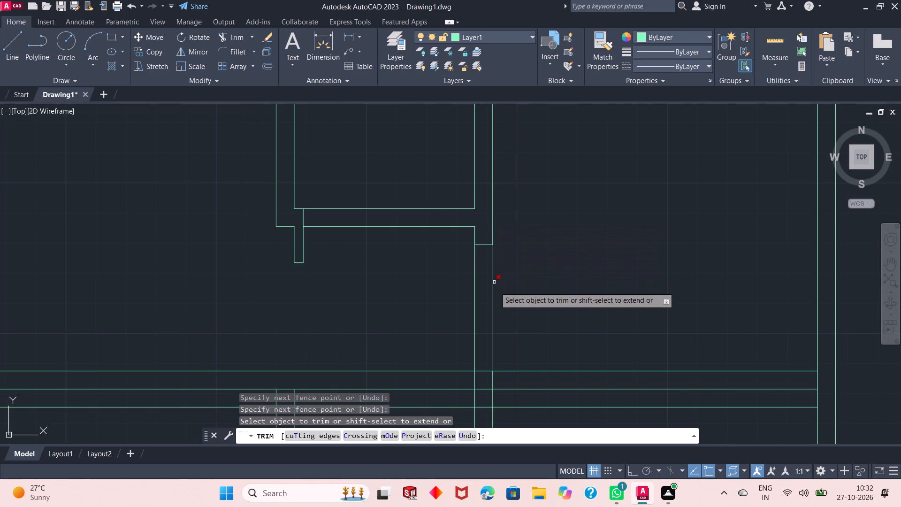
Trim the long partition's 6" offset line to the east wall's thickness and clear overlapping lines at their junction.
scroll(495, 308, down, 2)
scroll(486, 349, up, 2)
scroll(485, 349, down, 1)
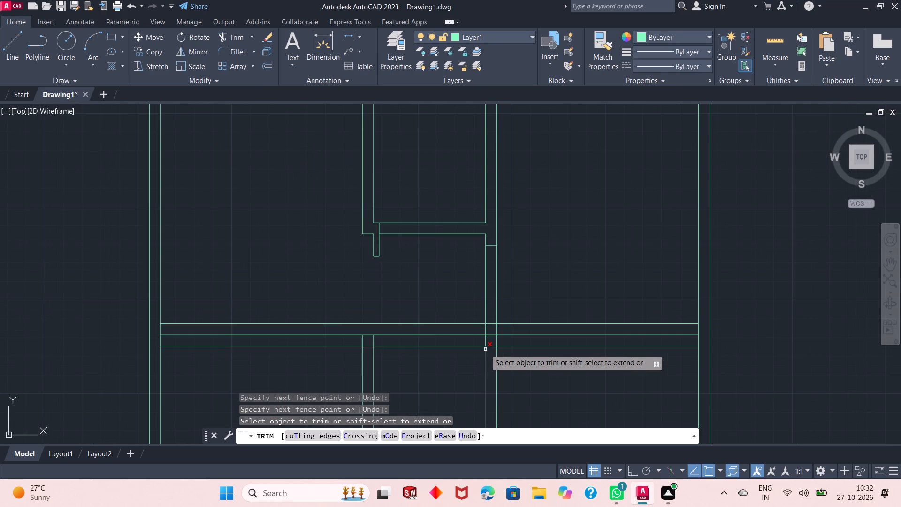
scroll(489, 343, up, 1)
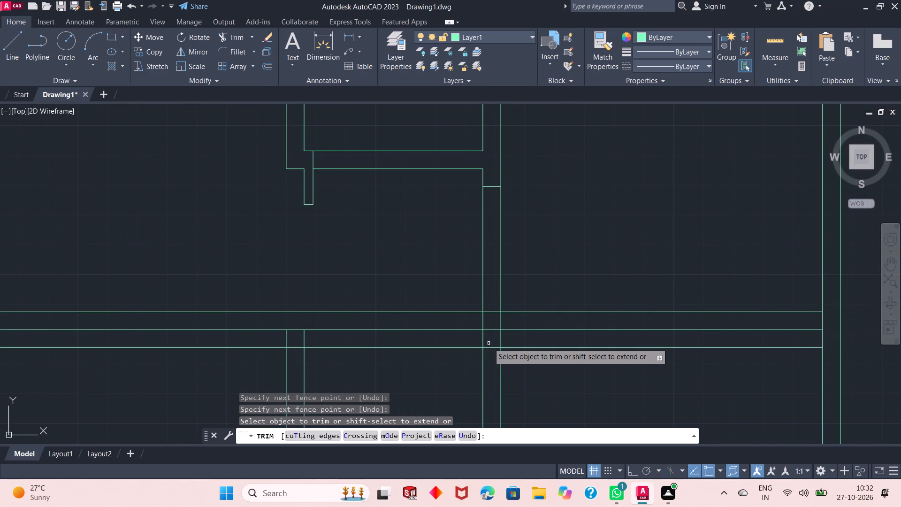
click(533, 302)
click(525, 318)
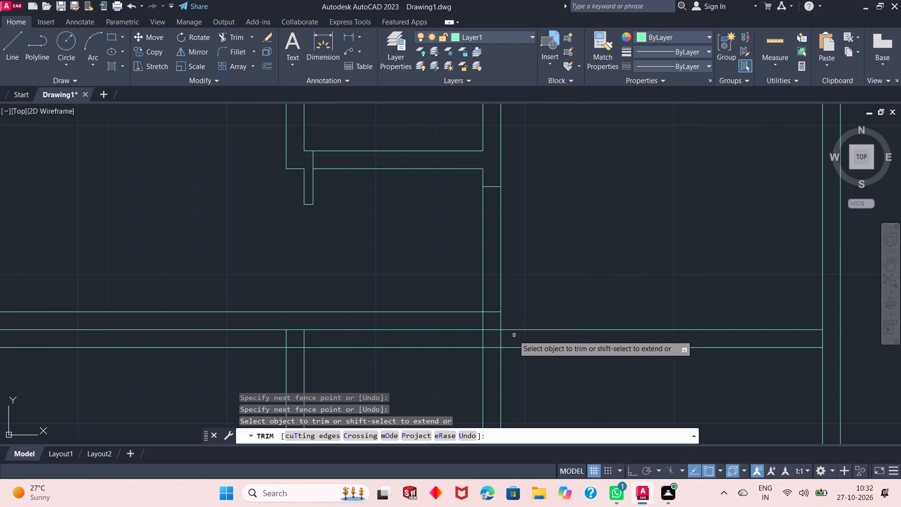
drag(509, 338, 494, 326)
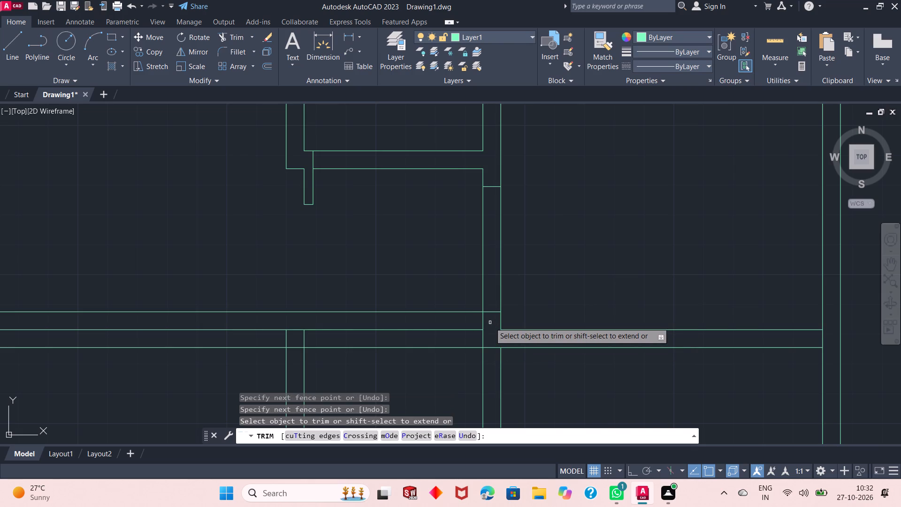
click(470, 311)
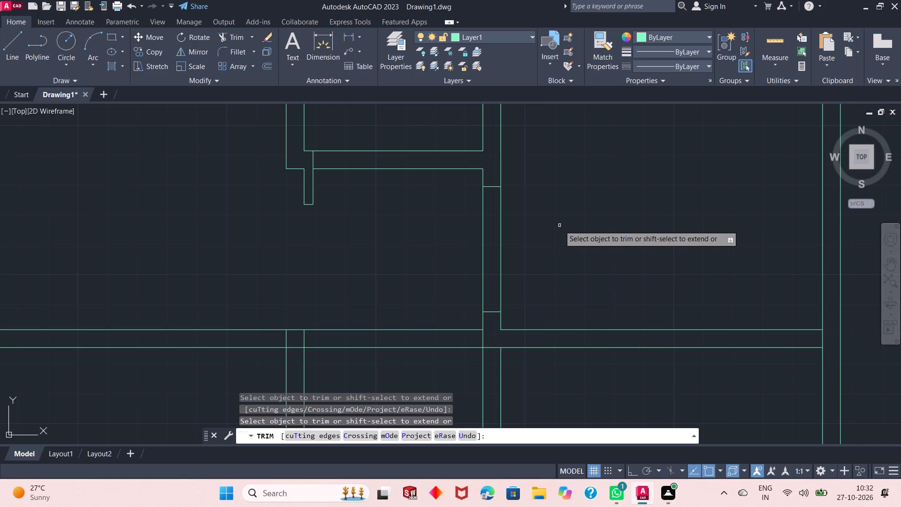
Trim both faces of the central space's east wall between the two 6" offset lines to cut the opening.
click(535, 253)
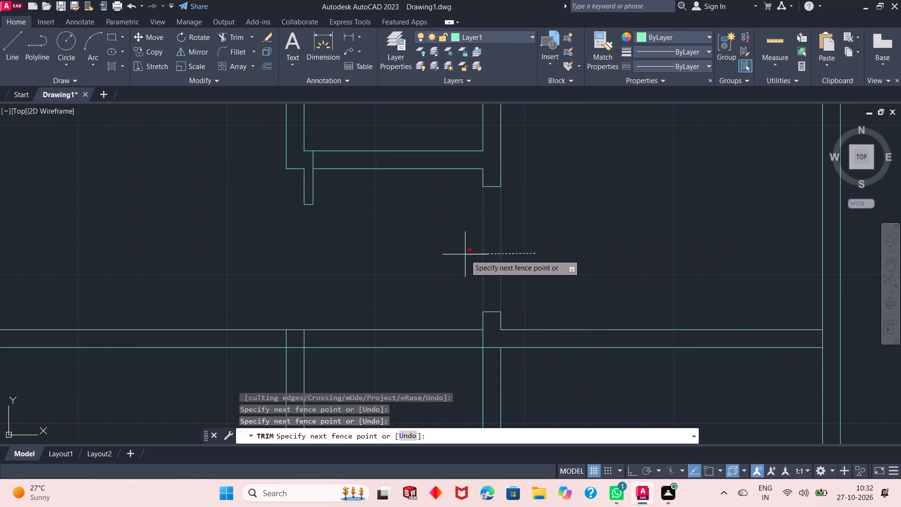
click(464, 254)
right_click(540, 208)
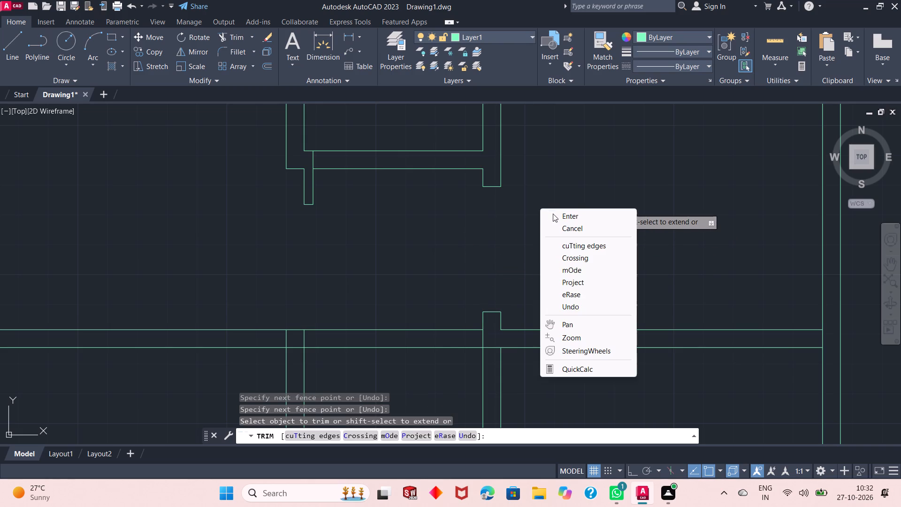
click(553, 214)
Examine the trimmed partitions, wall stubs and openings around the central space.
scroll(555, 329, down, 2)
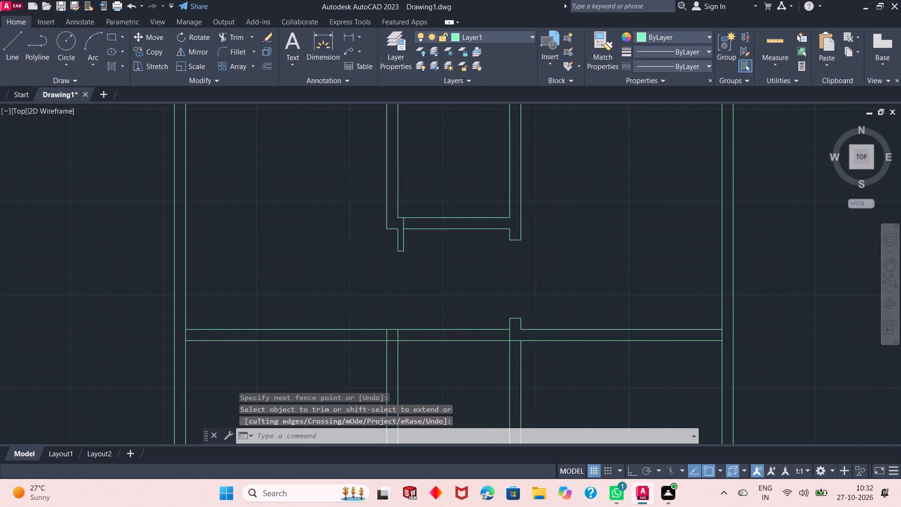
scroll(525, 302, up, 1)
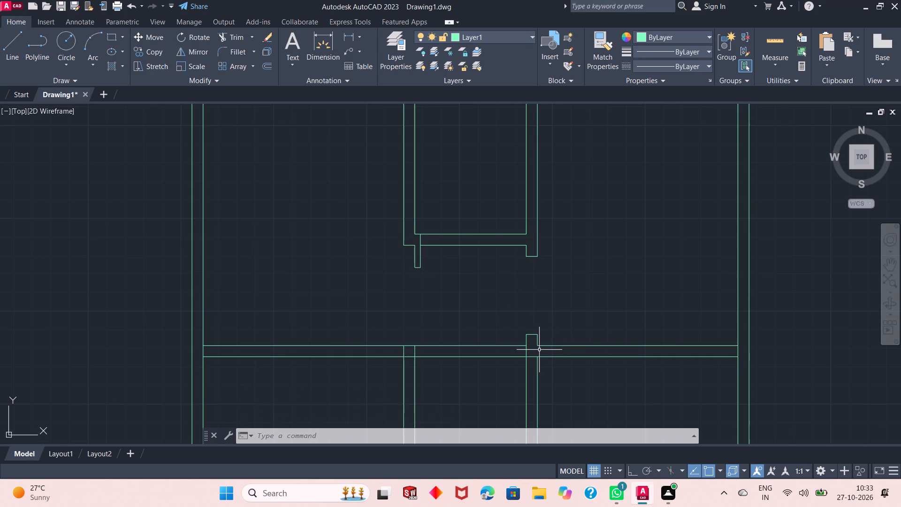
scroll(532, 349, up, 1)
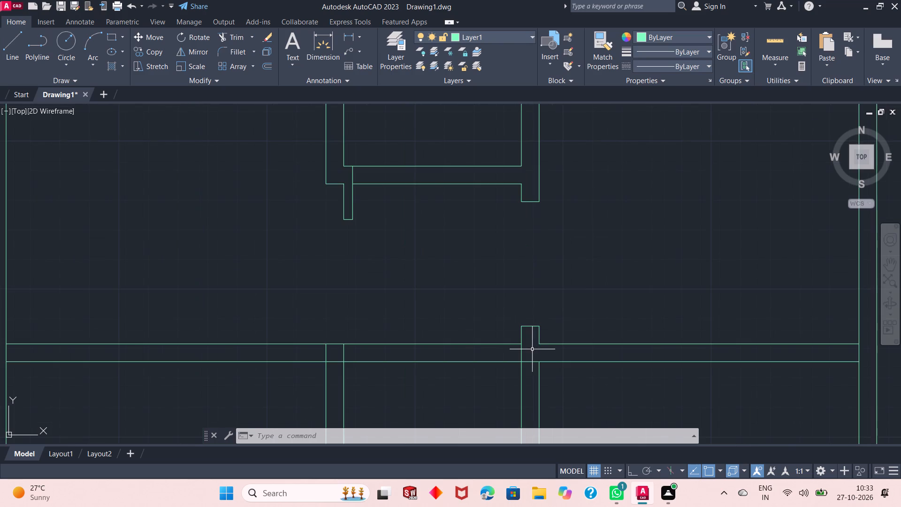
scroll(532, 350, down, 2)
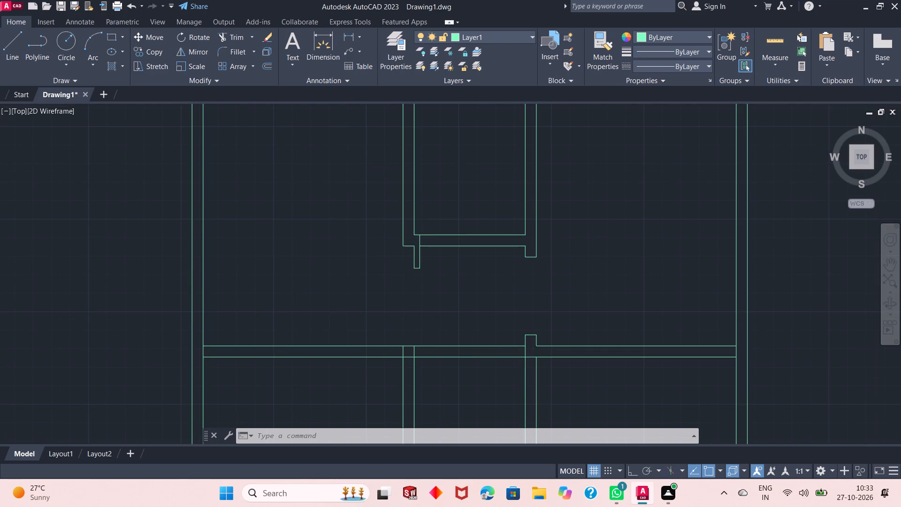
scroll(513, 311, up, 1)
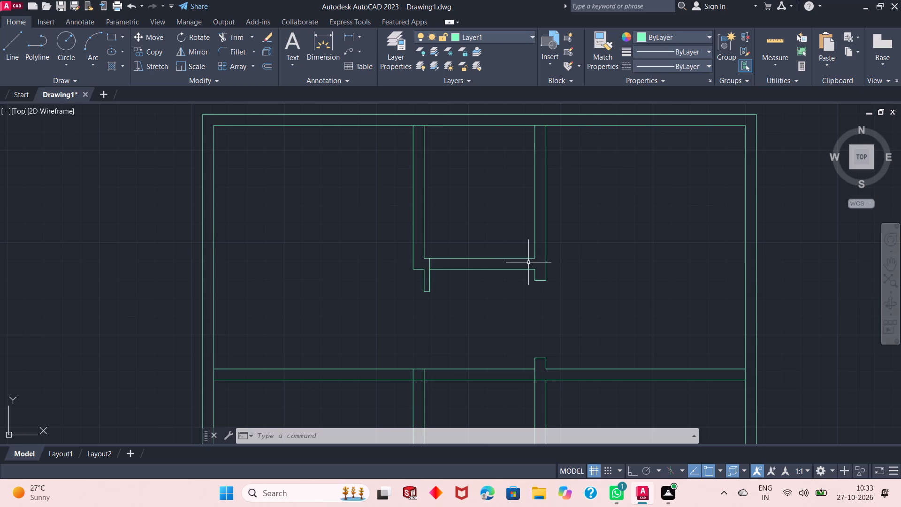
scroll(486, 256, up, 1)
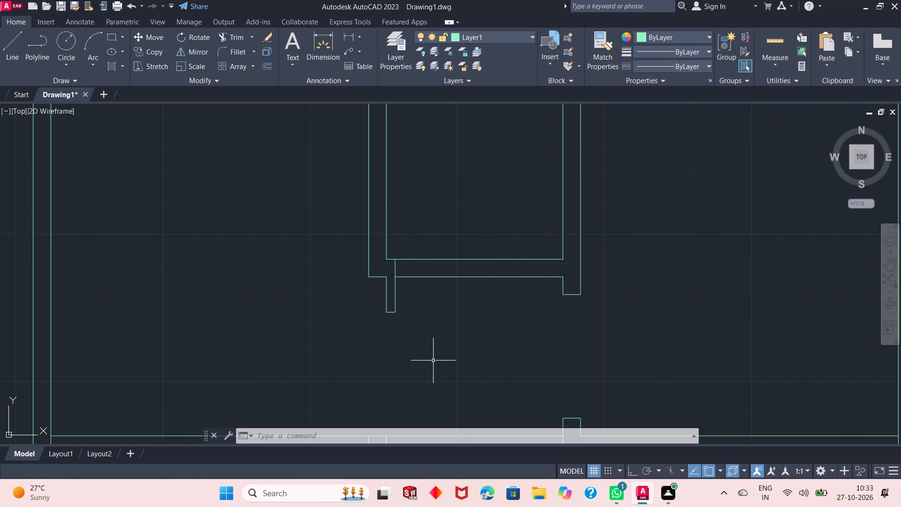
scroll(433, 361, down, 1)
scroll(428, 292, up, 2)
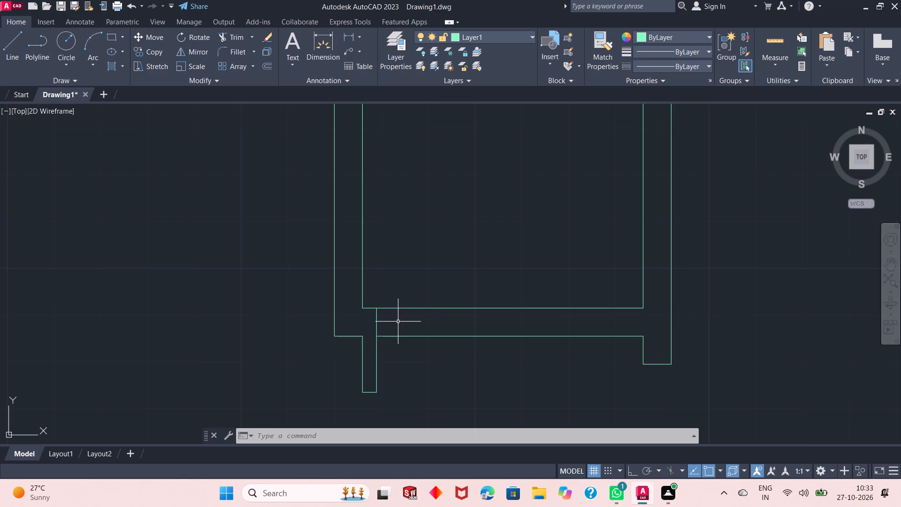
scroll(484, 351, down, 1)
scroll(456, 334, up, 1)
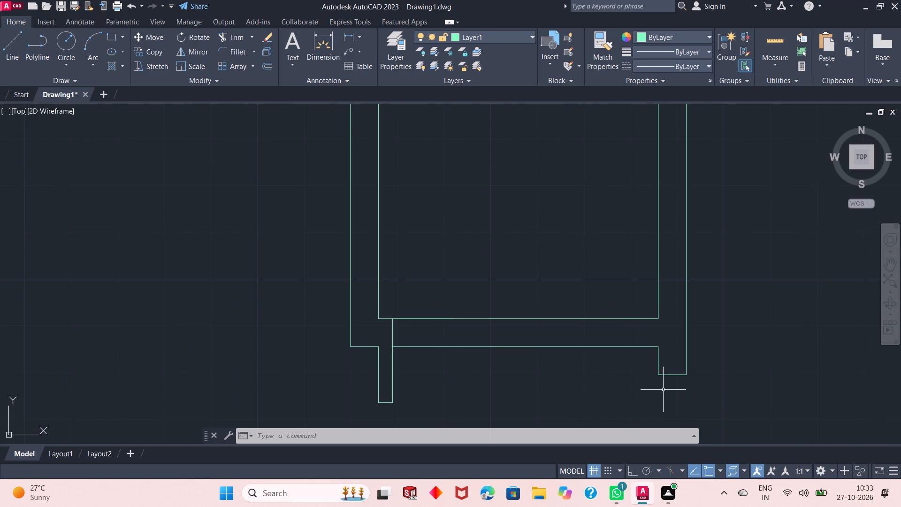
scroll(604, 367, up, 1)
scroll(589, 343, down, 3)
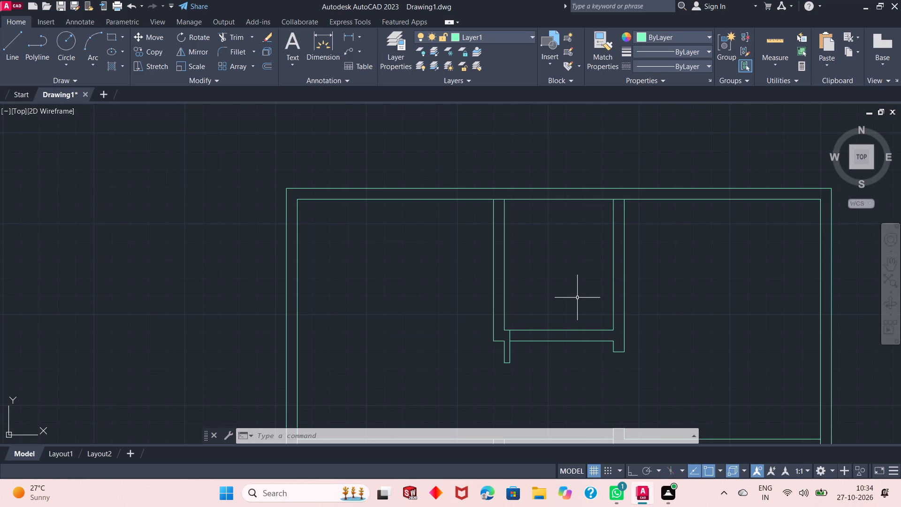
Undo the recent trims, offsets, erasures and lines back to the untrimmed full-width guide lines above the long partition.
key(ctrl+z)
key(ctrl+z)
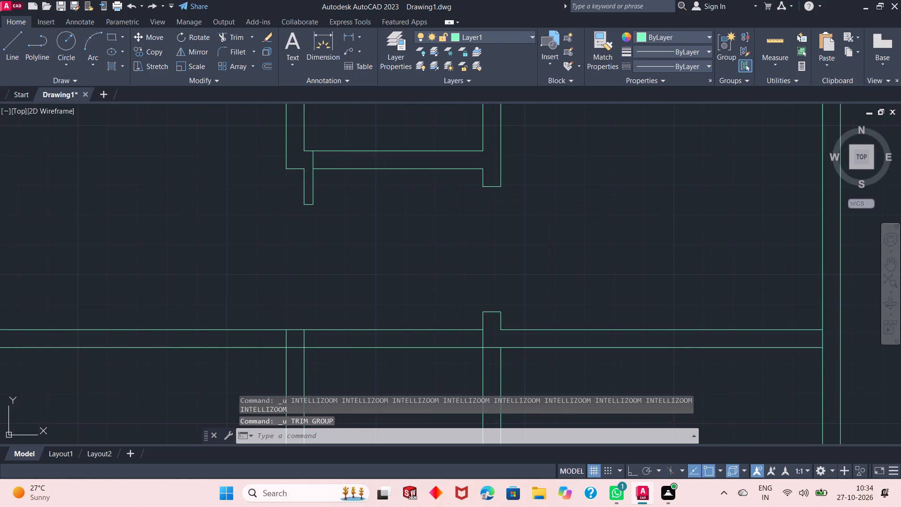
key(ctrl+z)
key(ctrl+z)
key(ctrl+z)
key(ctrl+z)
key(ctrl+z)
key(ctrl+z)
key(ctrl+z)
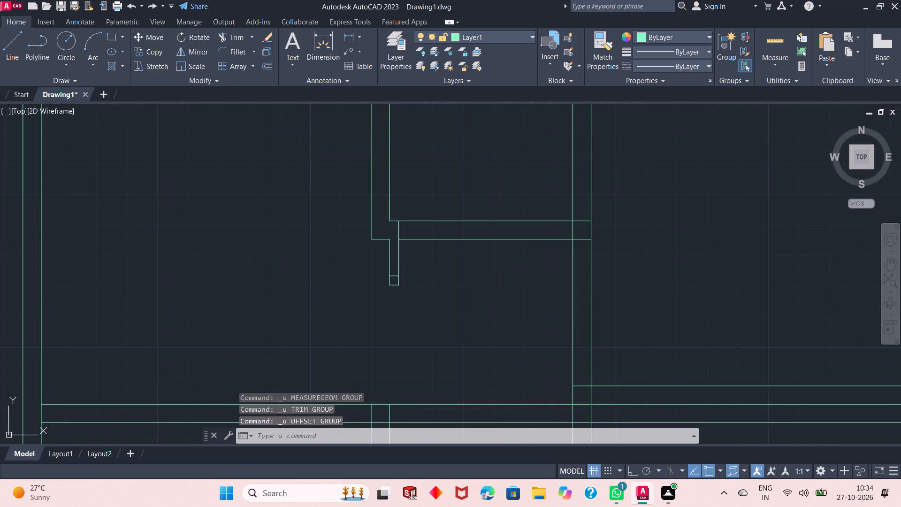
key(ctrl+z)
key(ctrl+z)
key(ctrl+z)
key(ctrl+z)
key(ctrl+z)
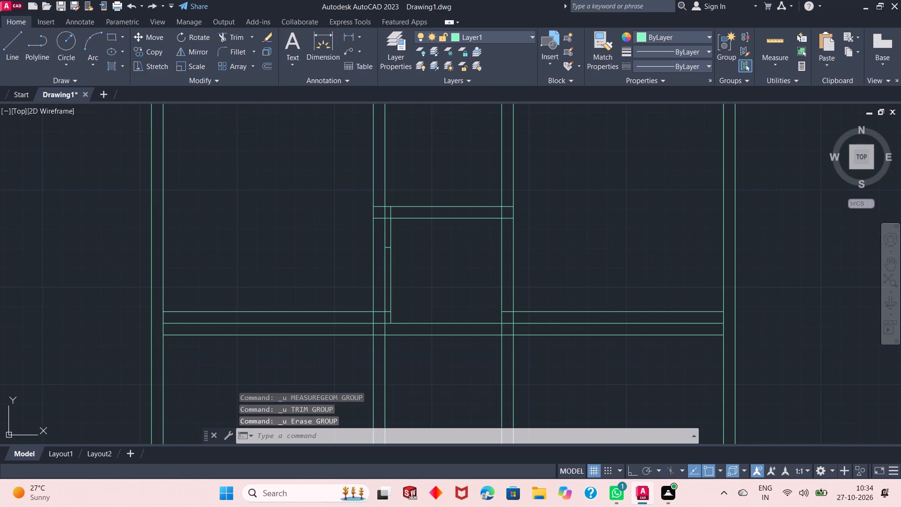
key(ctrl+z)
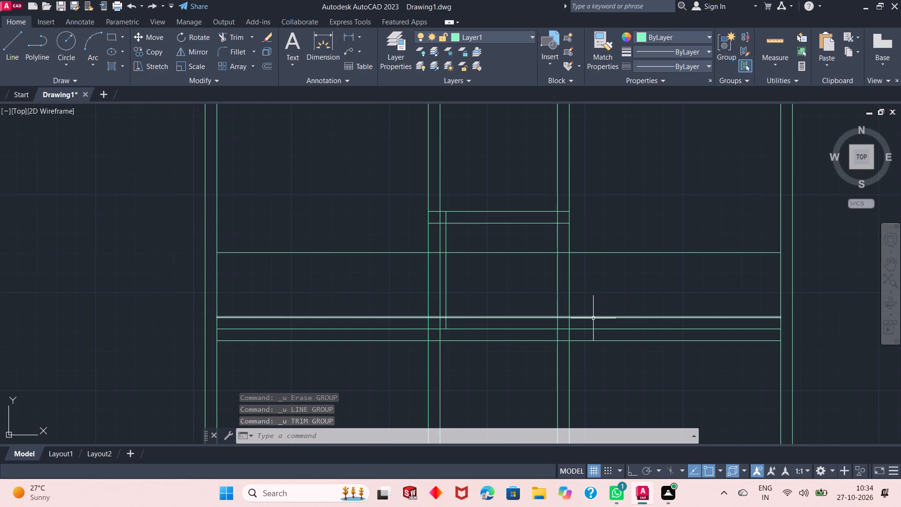
Erase the two full-width horizontal guide lines above the long partition.
click(593, 318)
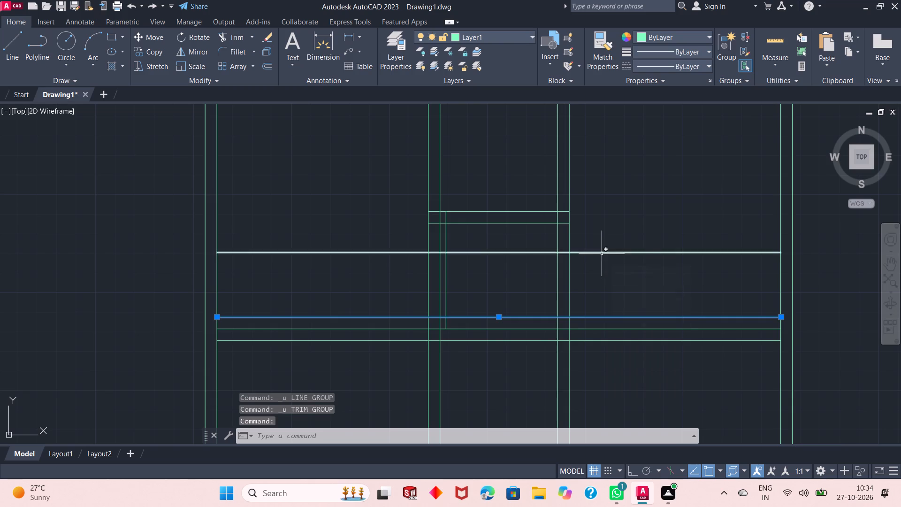
click(602, 253)
right_click(619, 190)
click(645, 261)
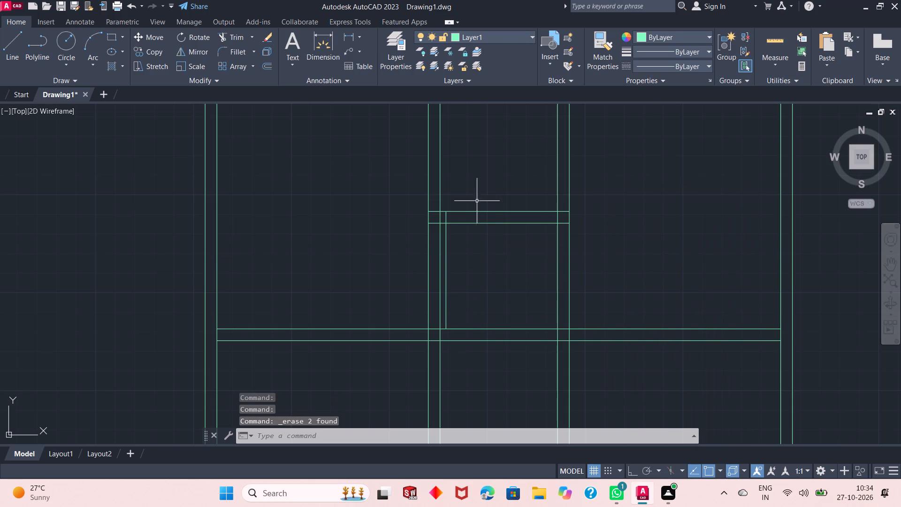
Examine the short partition and its junctions with the walls on both sides of the central space.
scroll(461, 200, down, 1)
scroll(461, 200, up, 2)
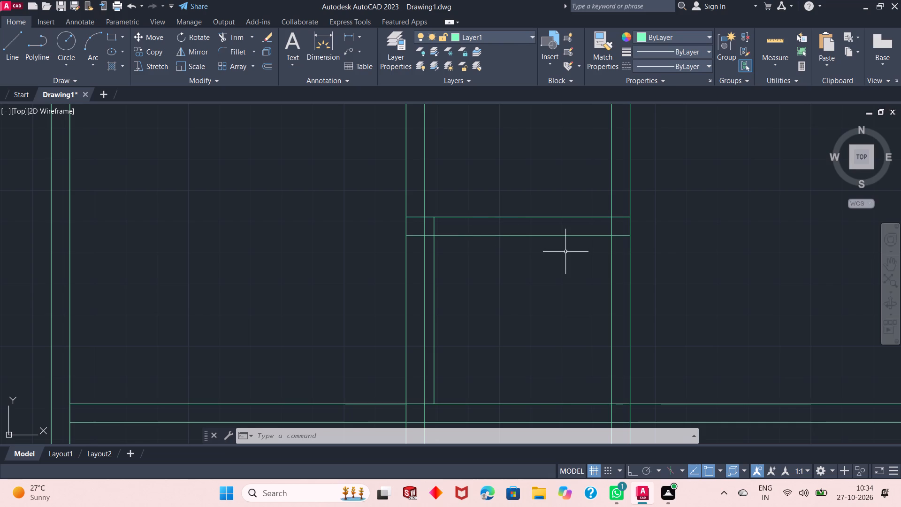
scroll(512, 184, up, 1)
scroll(528, 309, up, 1)
scroll(531, 309, down, 2)
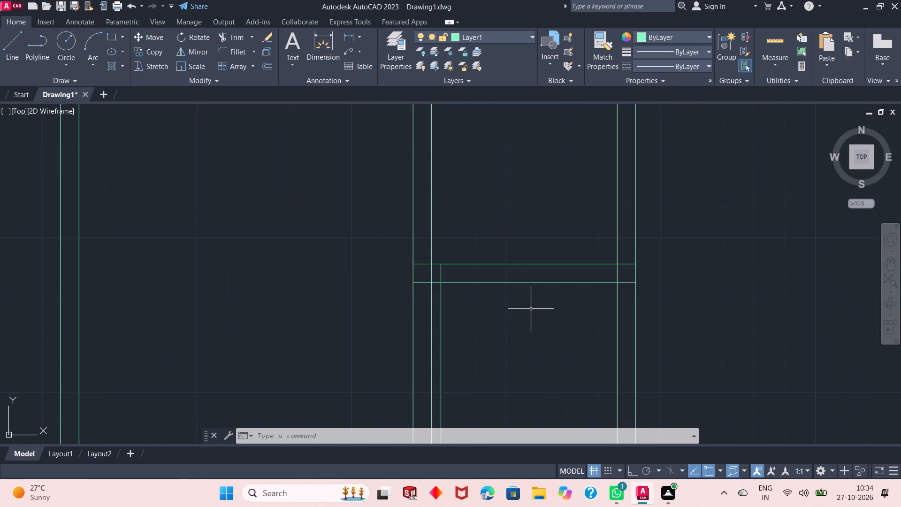
scroll(538, 303, down, 1)
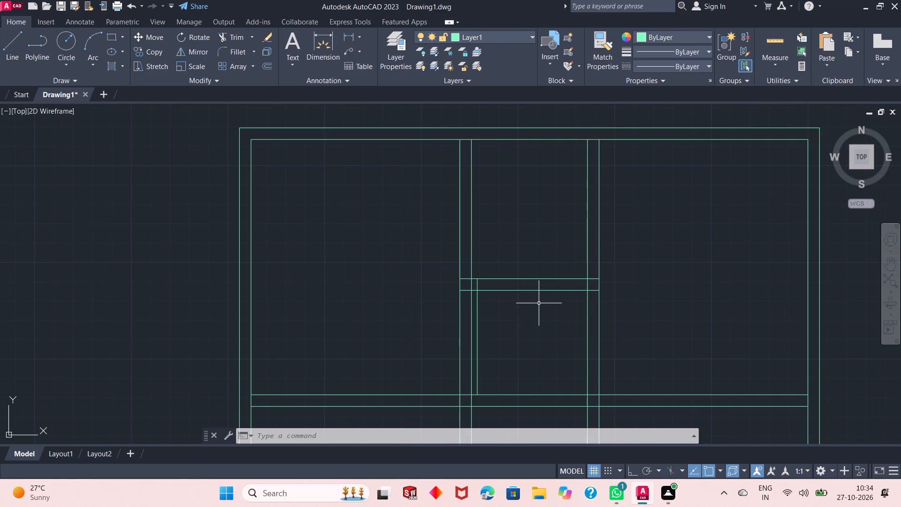
scroll(483, 319, up, 1)
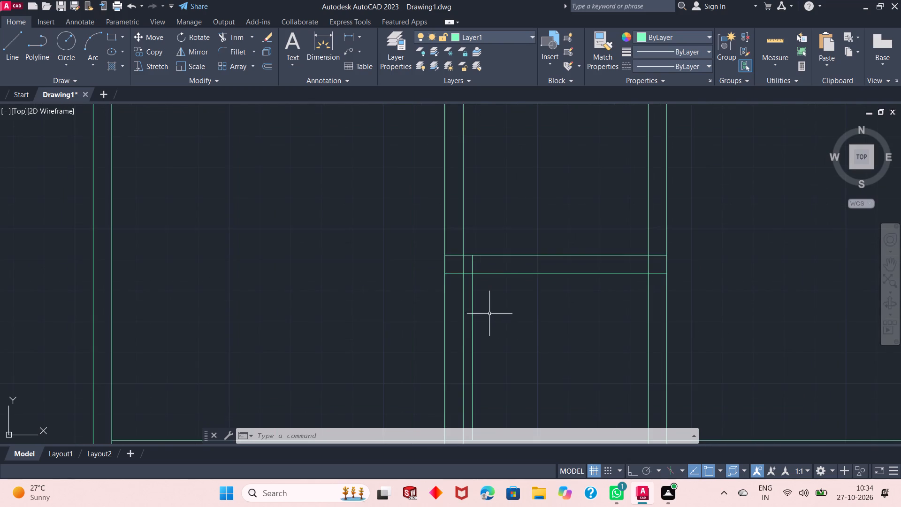
scroll(489, 274, down, 2)
scroll(481, 266, up, 2)
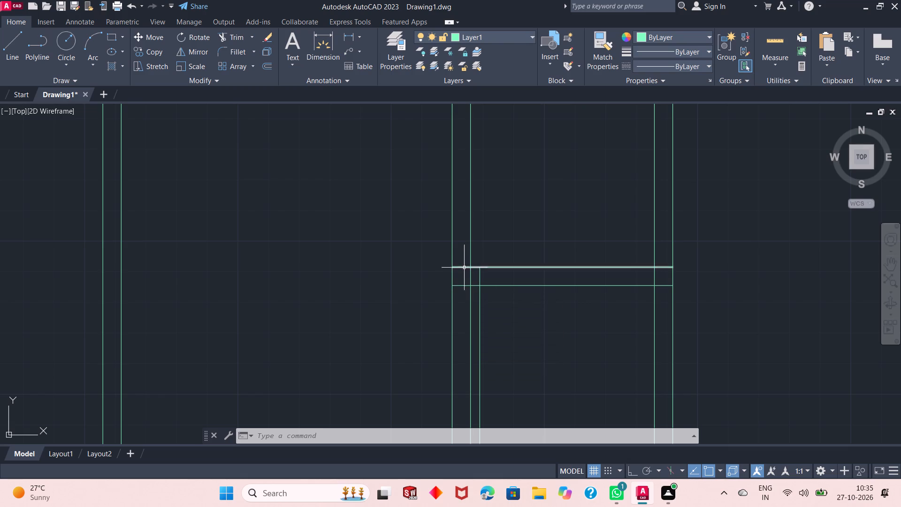
scroll(464, 262, down, 1)
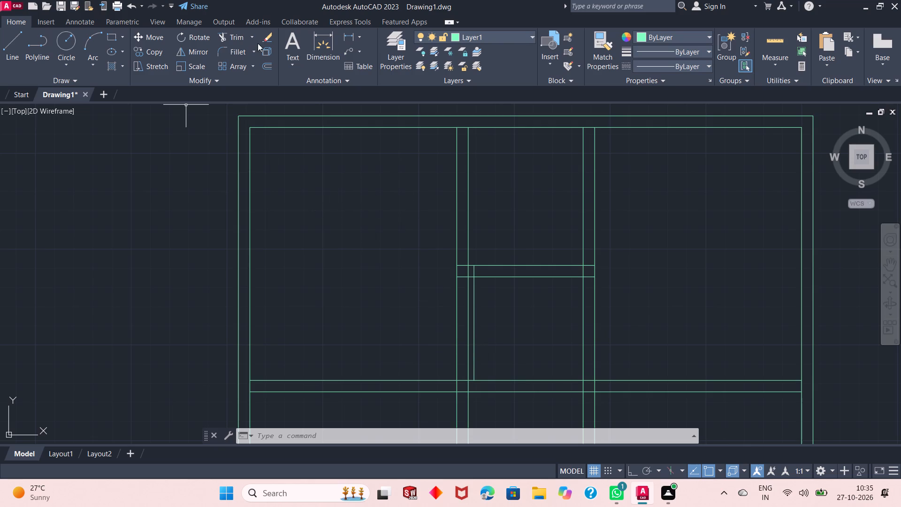
Offset the long partition's upper line 3'6" upward across the central space.
click(268, 64)
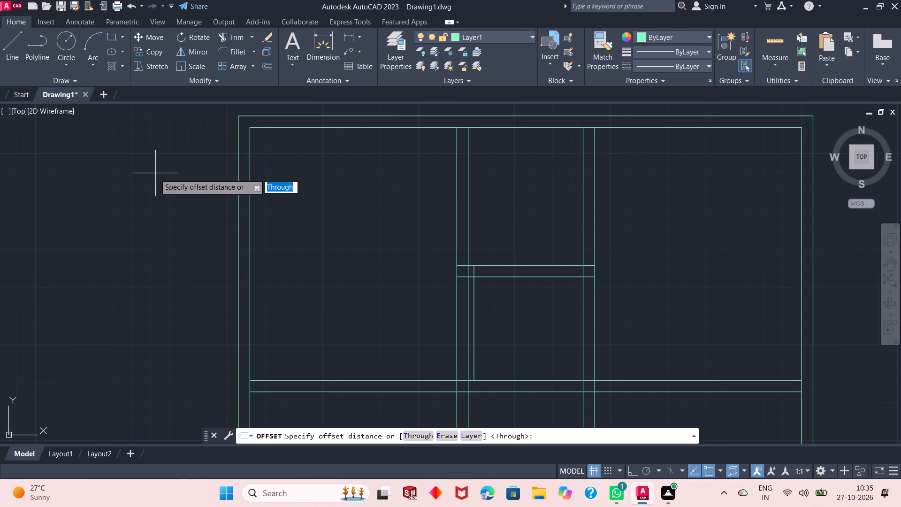
right_click(155, 174)
click(168, 178)
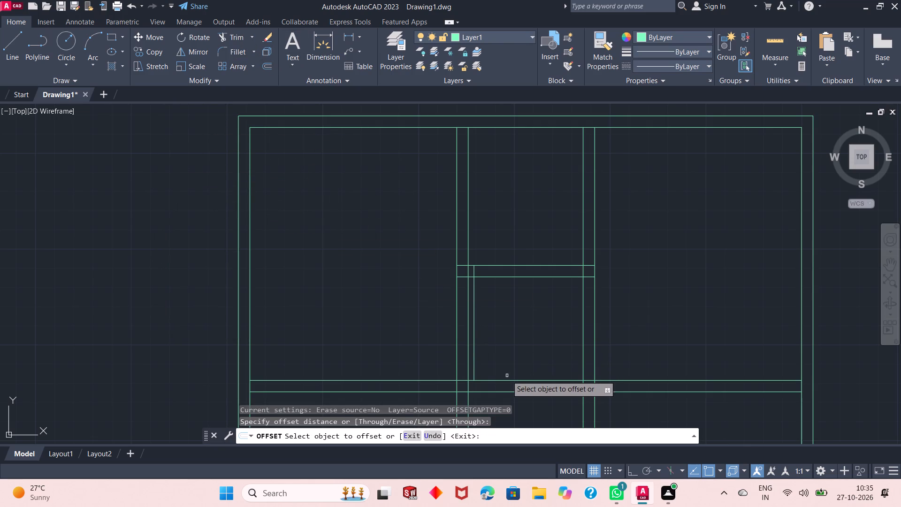
click(506, 379)
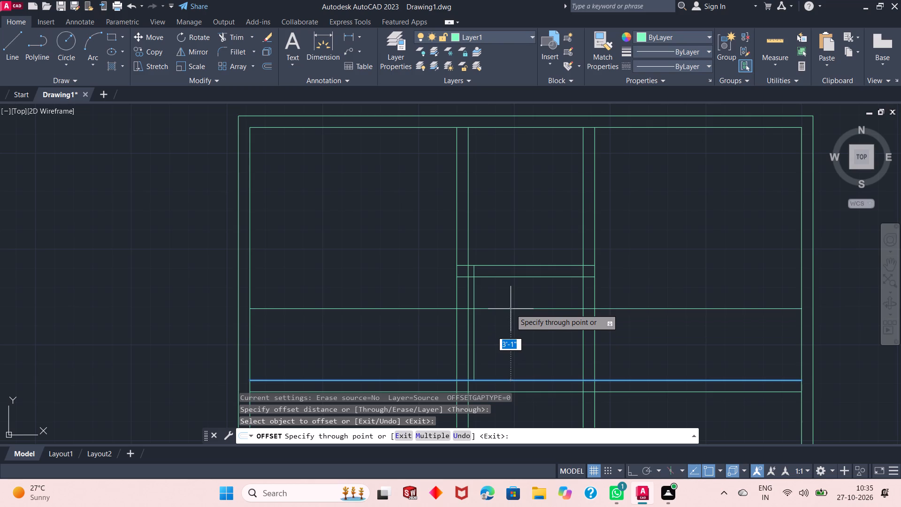
text(3'6")
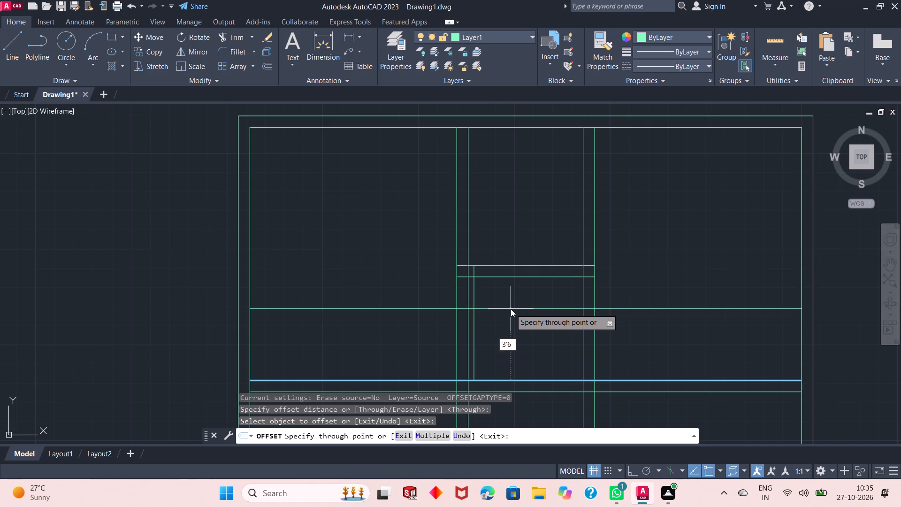
key(Return)
scroll(505, 294, down, 2)
scroll(505, 294, up, 1)
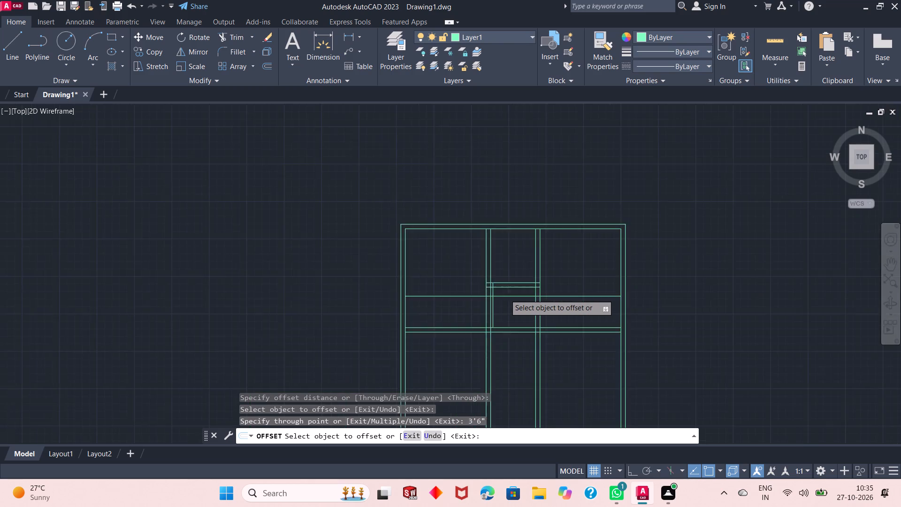
scroll(505, 294, up, 3)
scroll(503, 307, down, 1)
right_click(525, 210)
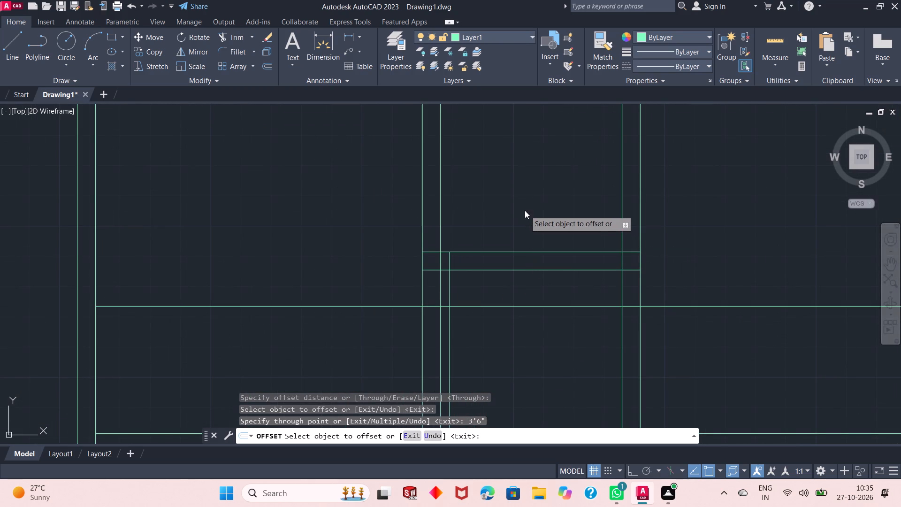
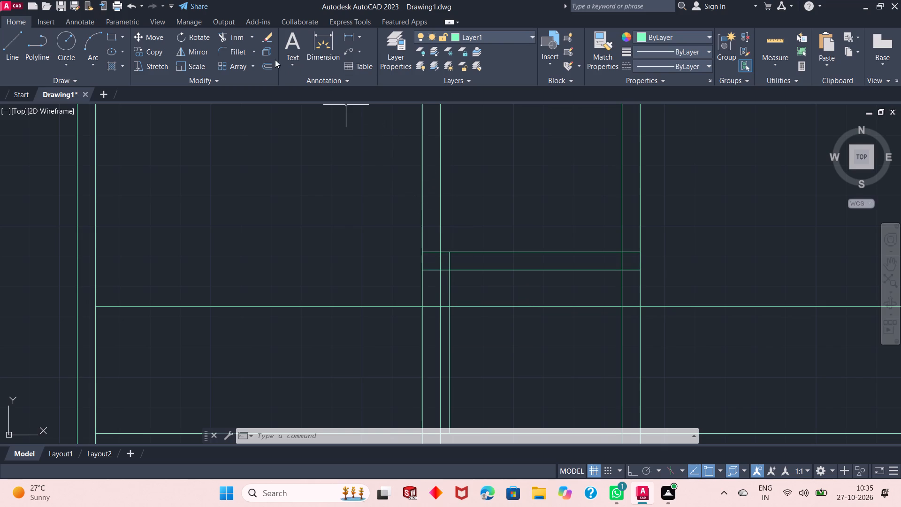
Trim the short partition's upper line beside the left wall and the vertical guide's stub between the partition's two lines.
click(236, 38)
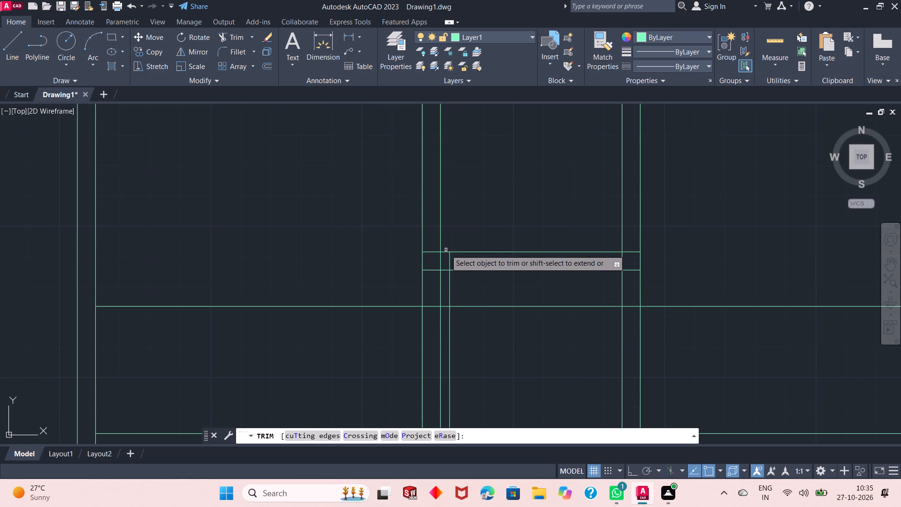
click(445, 253)
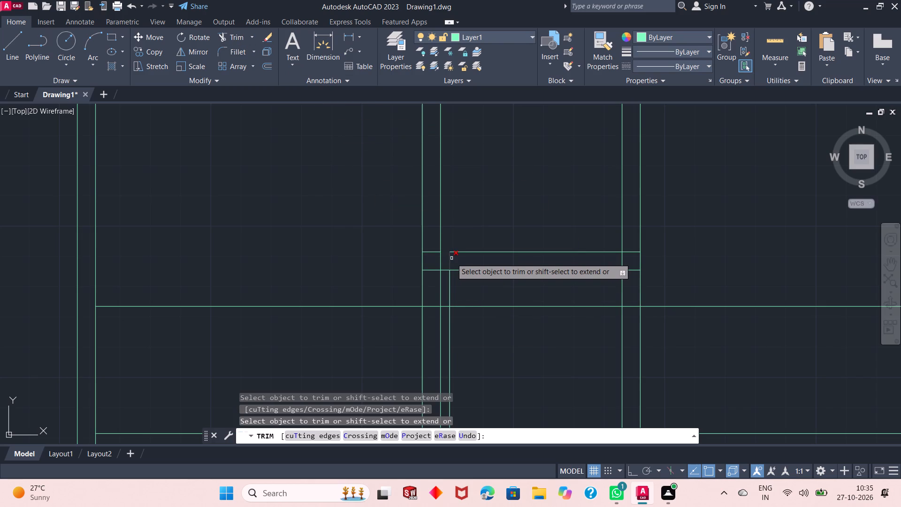
click(449, 257)
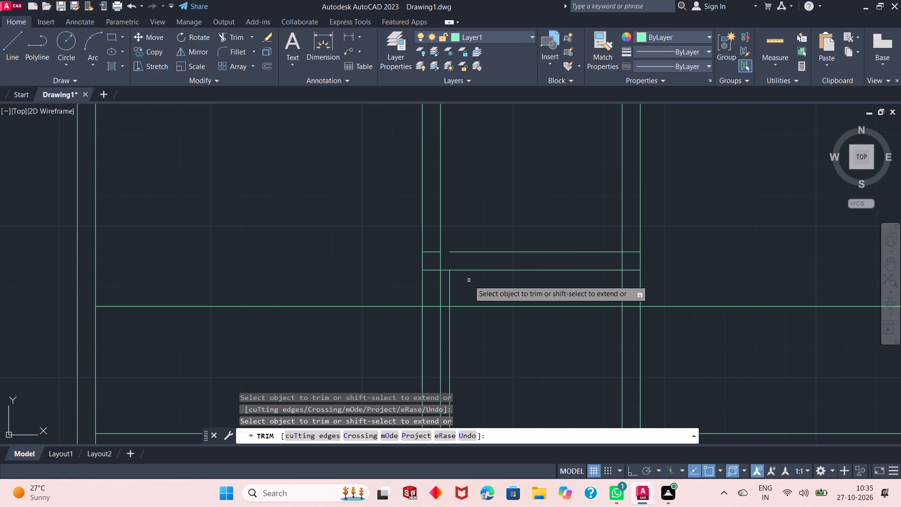
right_click(468, 280)
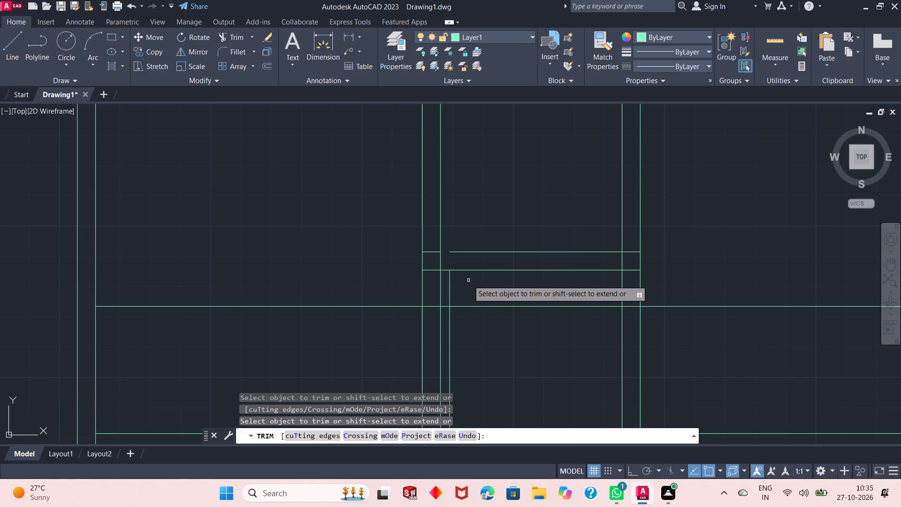
click(480, 286)
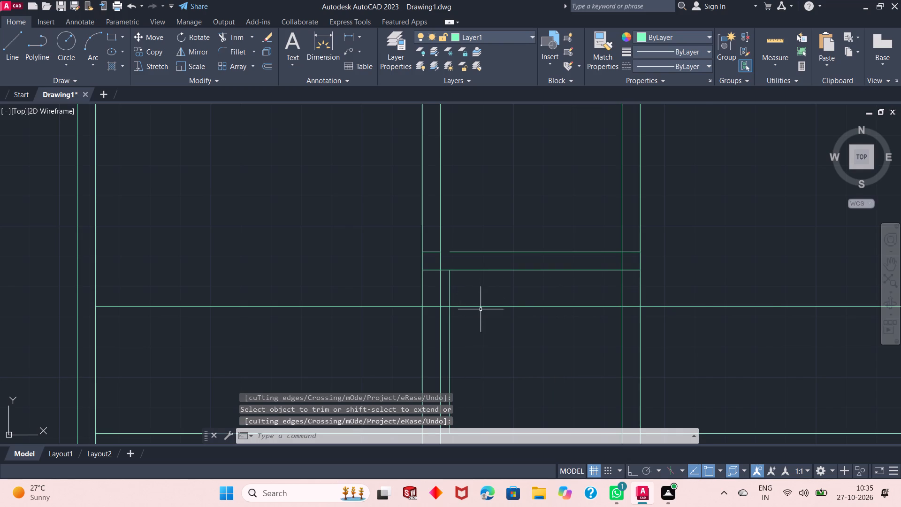
Offset the short partition's lower line 5" downward across the central space.
scroll(481, 319, up, 1)
scroll(480, 309, down, 2)
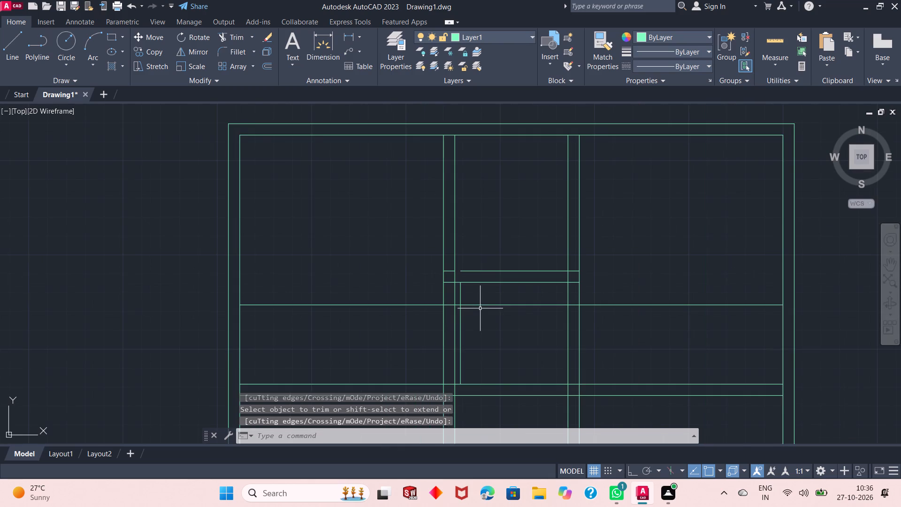
scroll(466, 350, up, 1)
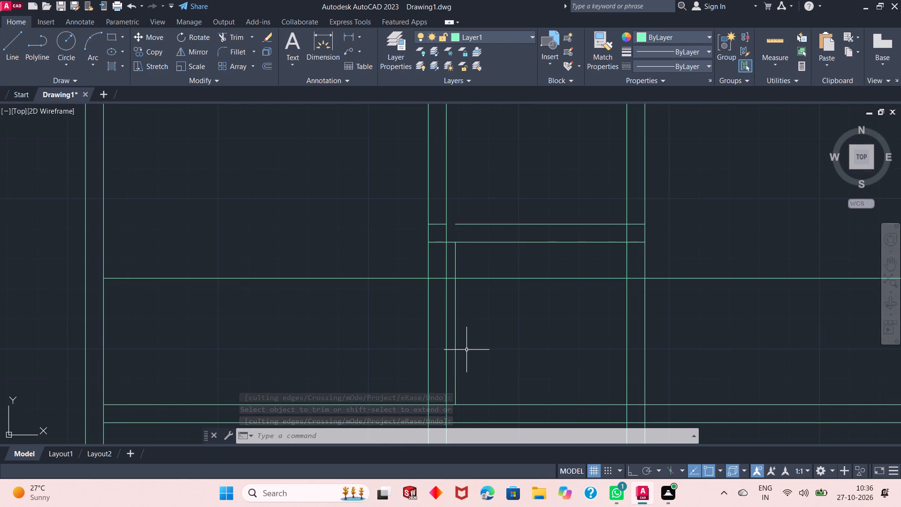
click(263, 67)
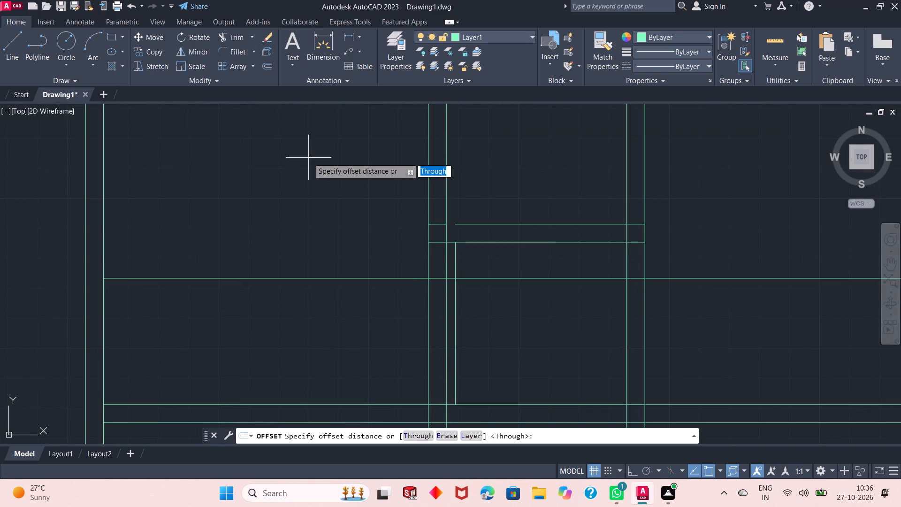
right_click(308, 158)
click(319, 163)
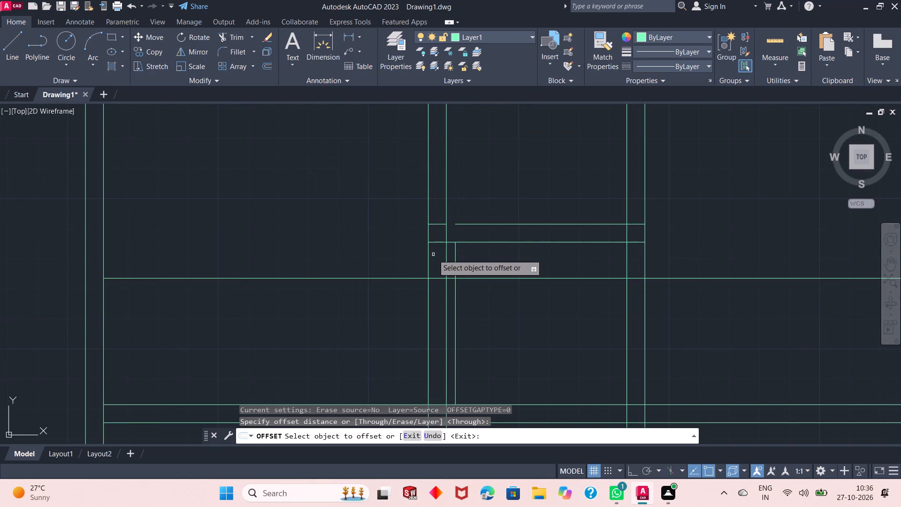
click(439, 242)
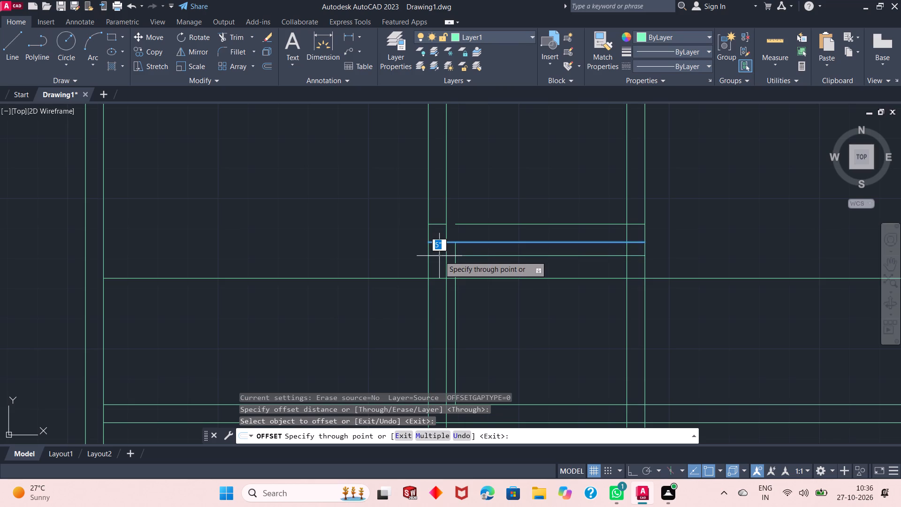
text(5")
key(Return)
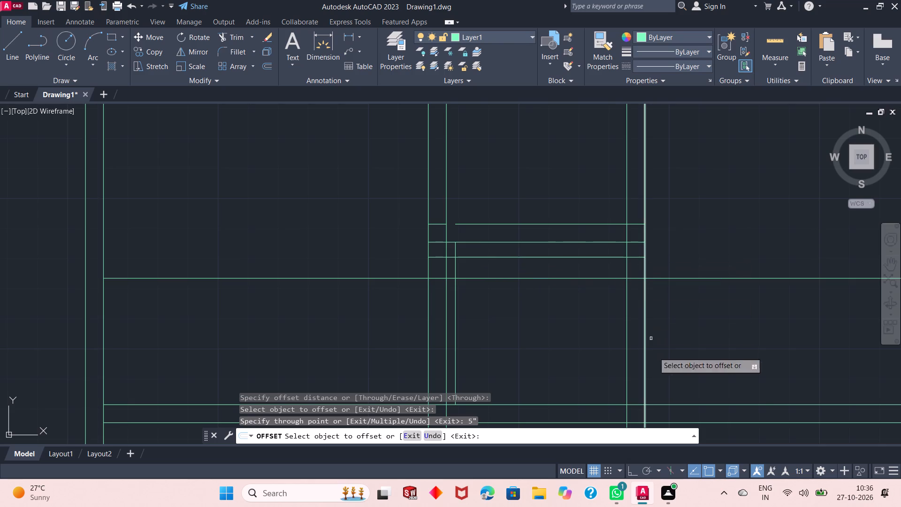
right_click(669, 227)
click(688, 233)
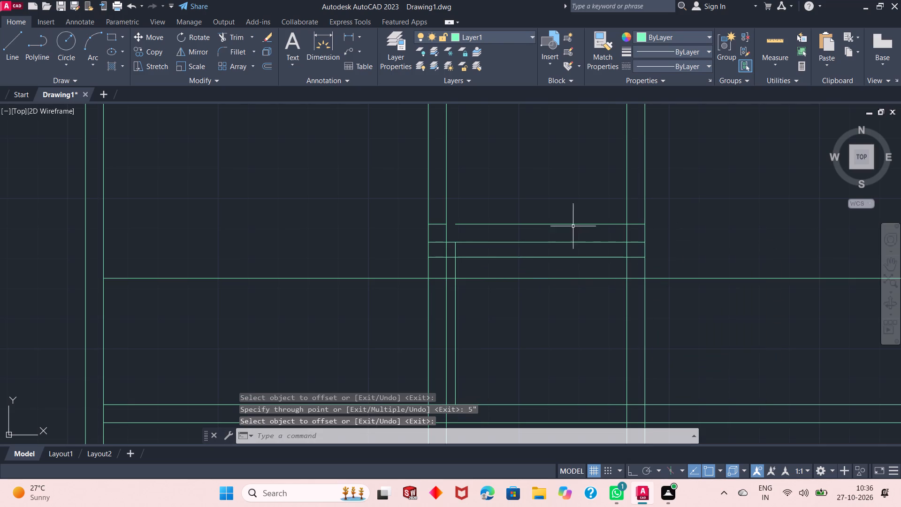
Trim the short partition's line ends inside the left wall, that wall's inner line below the partition, and the 5" offset line across the central space.
click(234, 37)
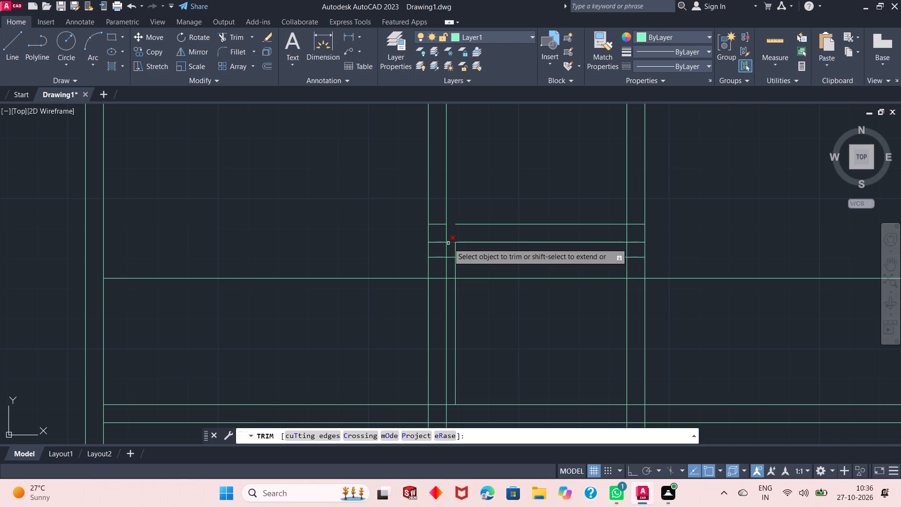
scroll(449, 247, up, 1)
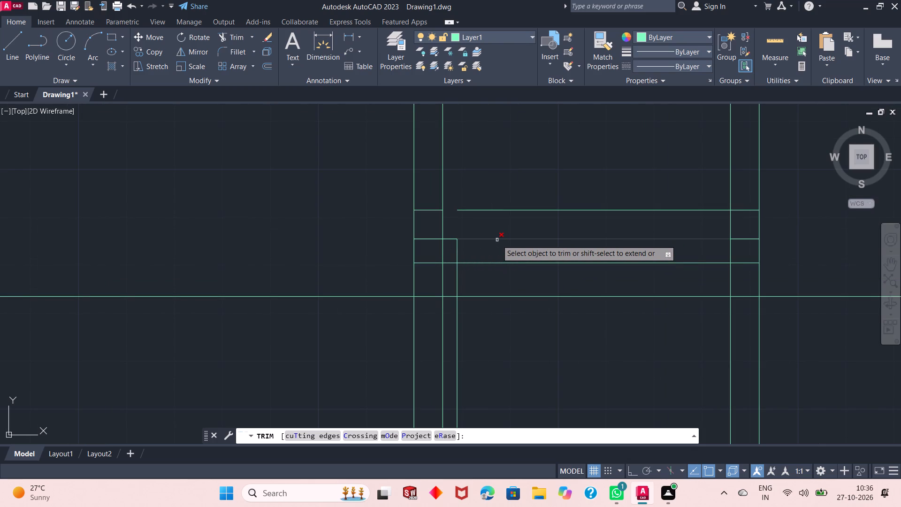
click(438, 211)
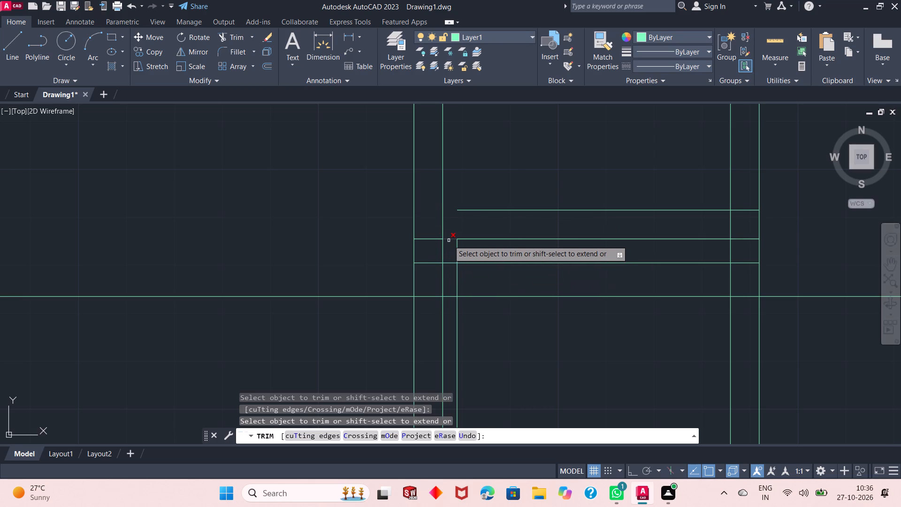
click(436, 229)
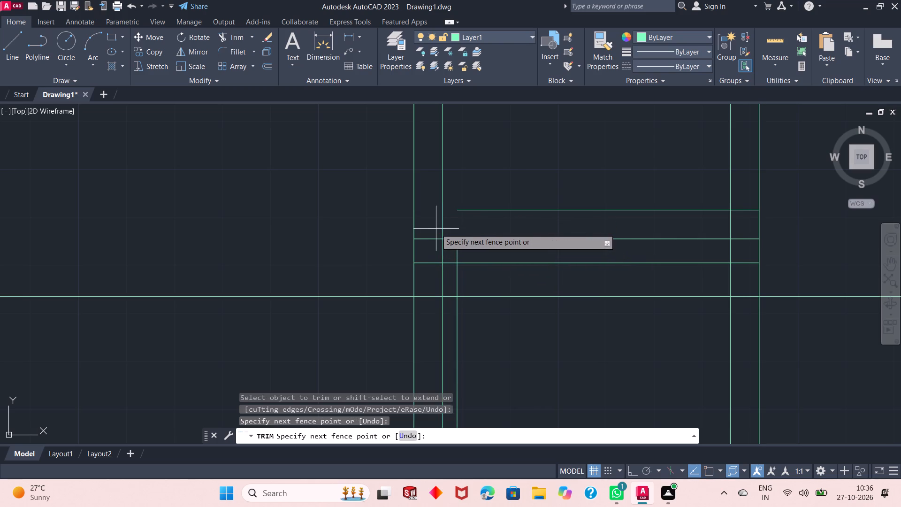
click(429, 254)
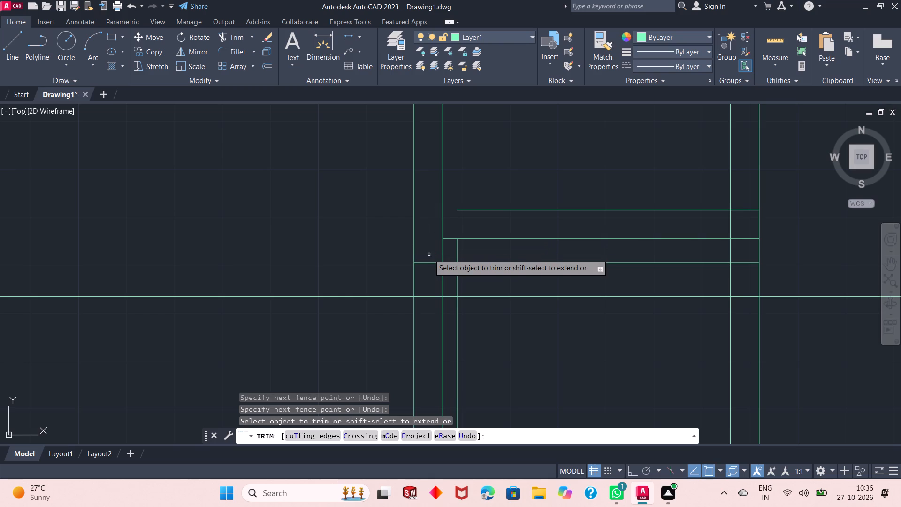
drag(437, 255, 451, 270)
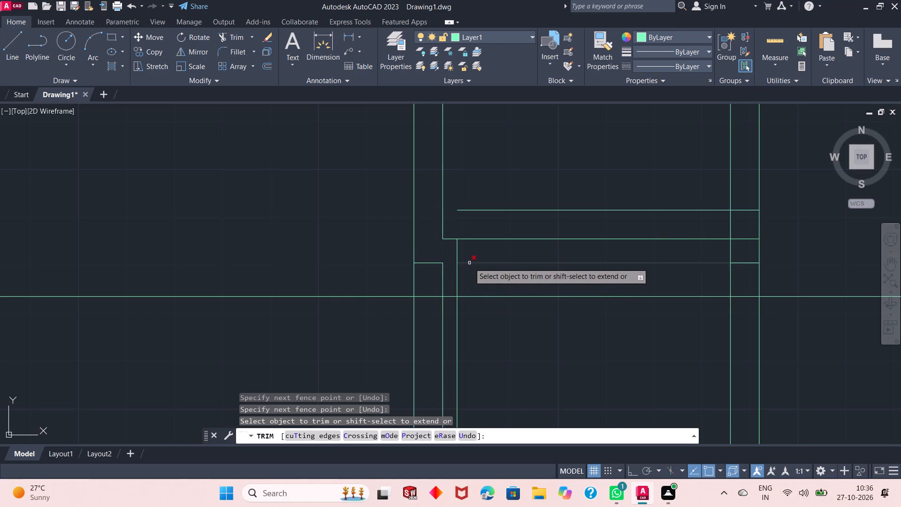
click(469, 263)
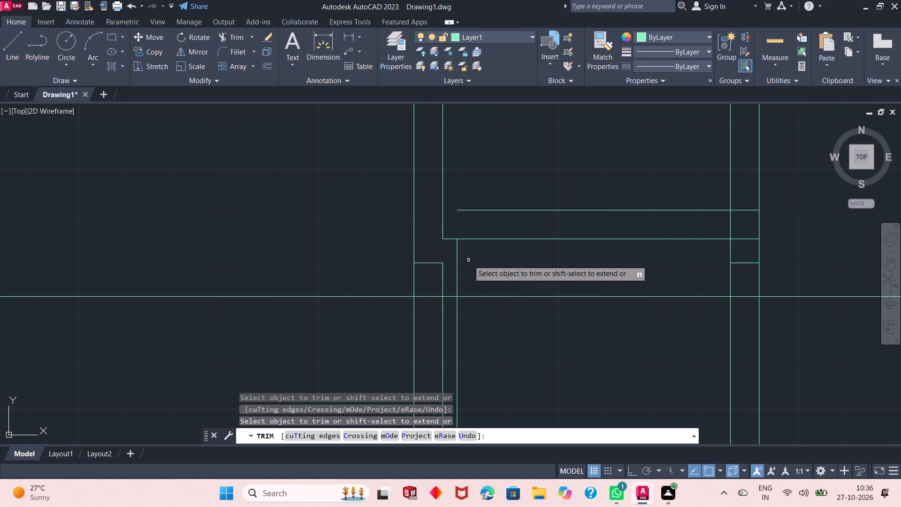
Trim away the full-width guide line 3'6" above the long partition through the left room, both walls, the central space and the right room.
click(434, 299)
click(425, 289)
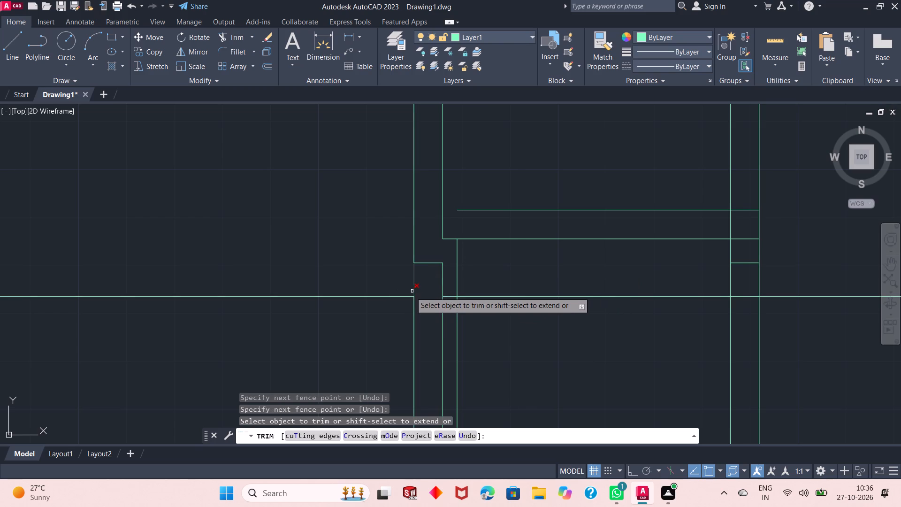
click(403, 293)
click(387, 303)
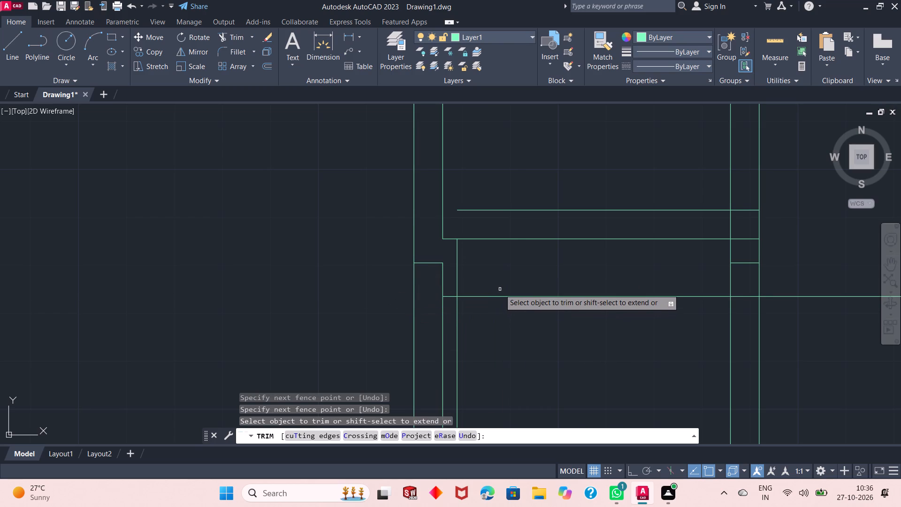
click(500, 289)
click(494, 305)
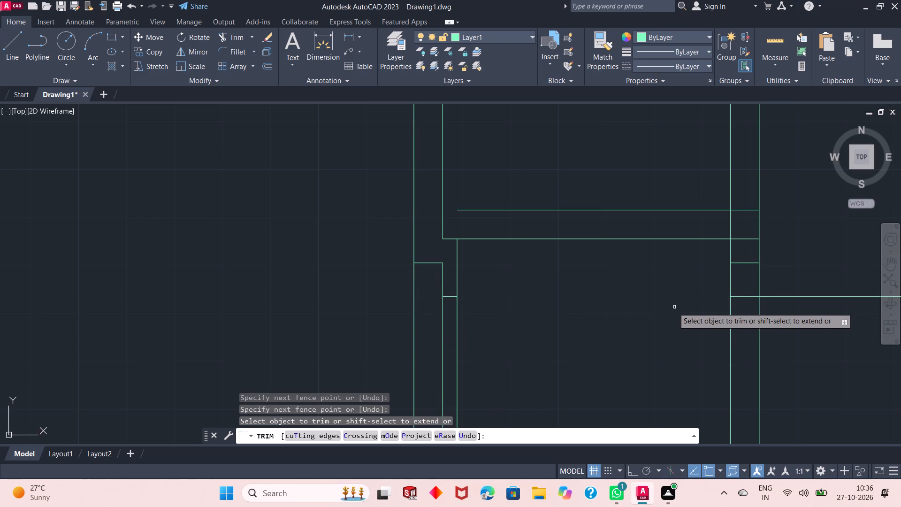
scroll(673, 308, up, 2)
scroll(672, 308, down, 3)
click(711, 303)
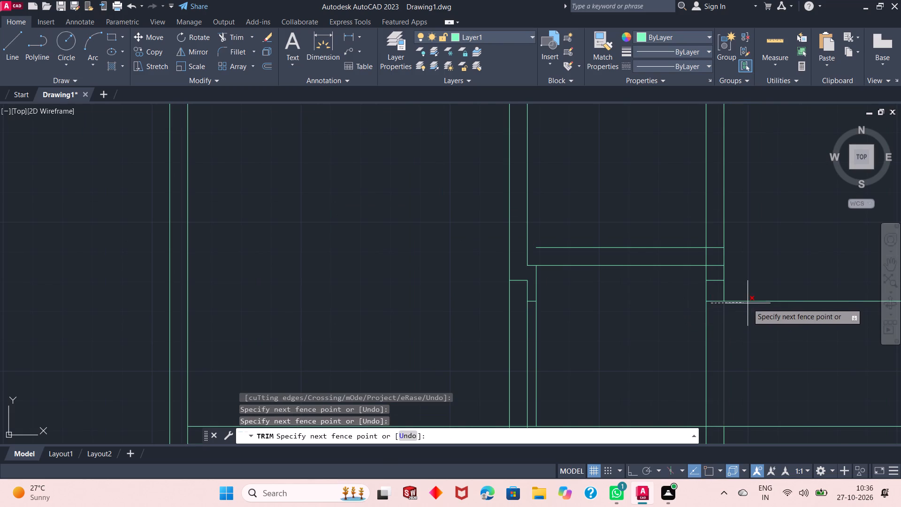
click(715, 300)
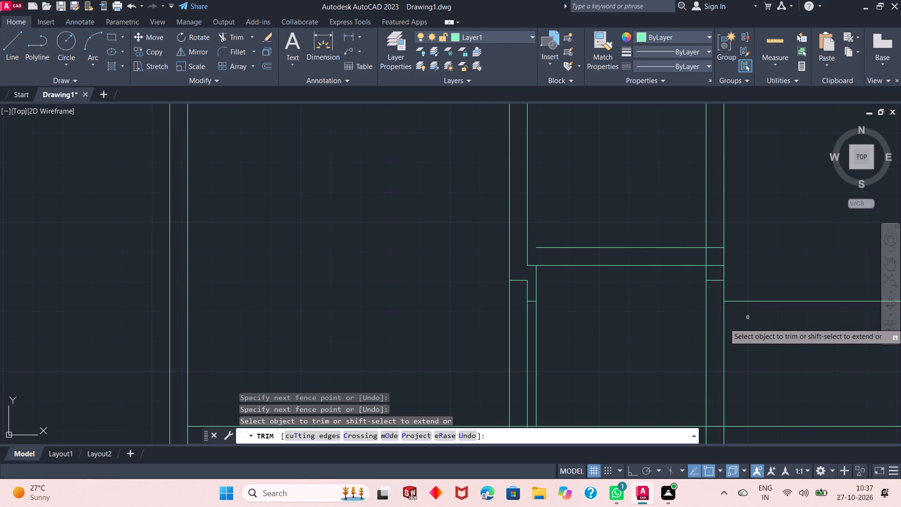
click(775, 324)
click(776, 279)
scroll(558, 307, down, 1)
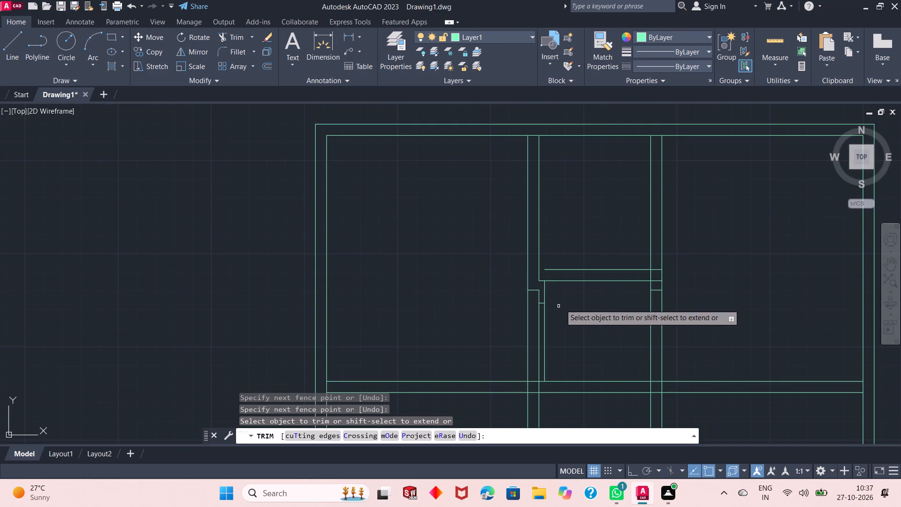
right_click(702, 264)
click(717, 271)
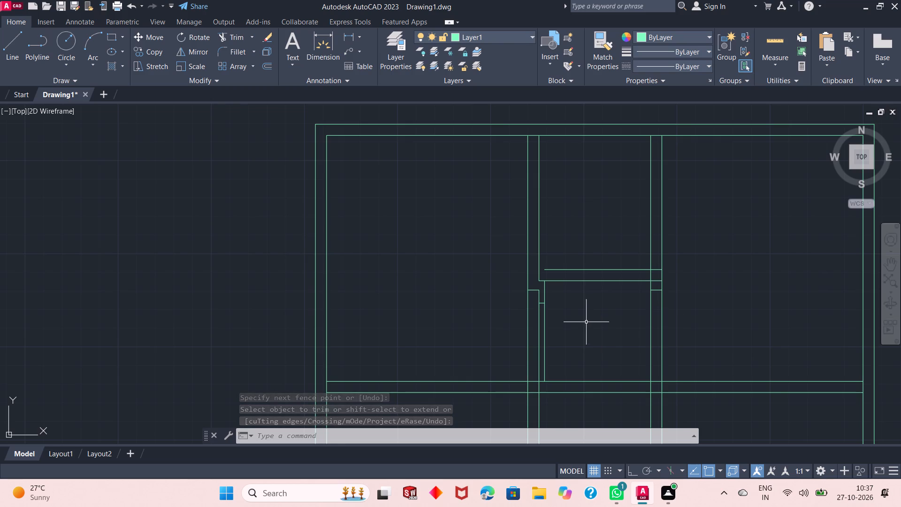
Offset the long partition's upper line 5" upward.
scroll(564, 305, up, 1)
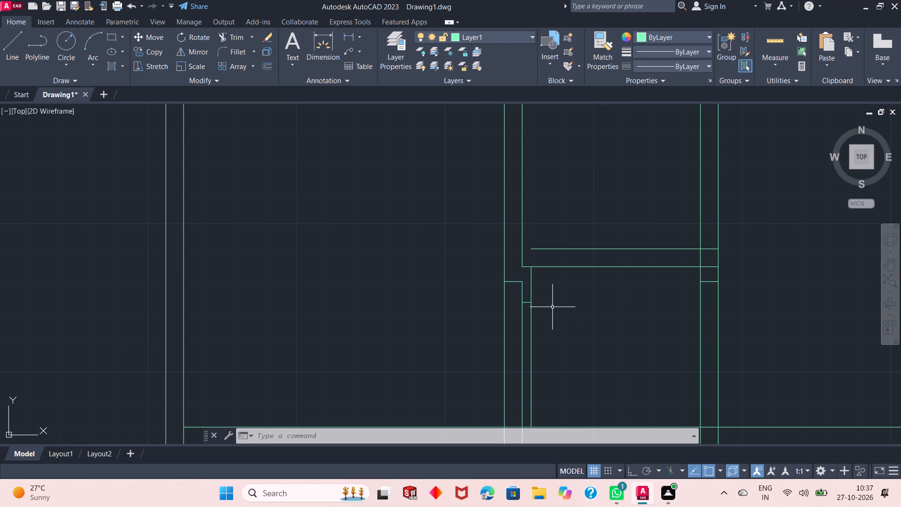
scroll(552, 307, up, 1)
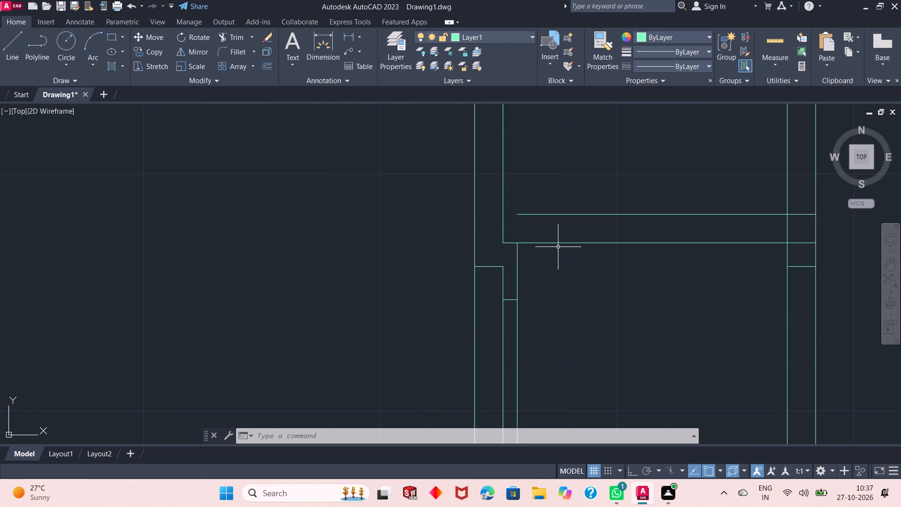
scroll(551, 248, up, 1)
scroll(533, 235, down, 3)
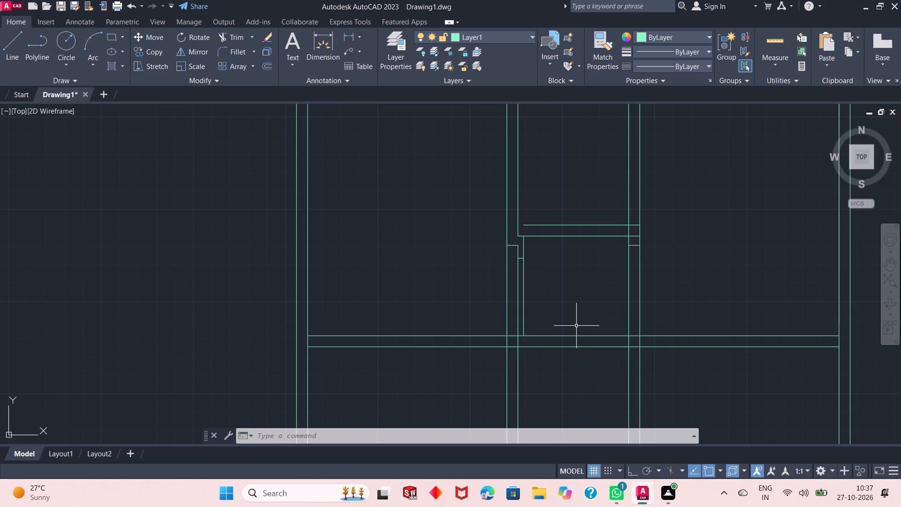
scroll(578, 329, up, 1)
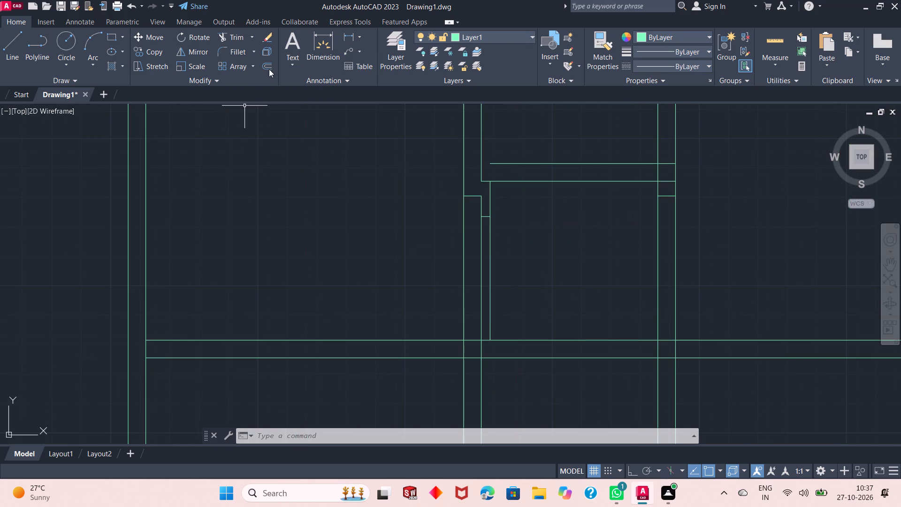
click(269, 69)
right_click(287, 169)
click(295, 175)
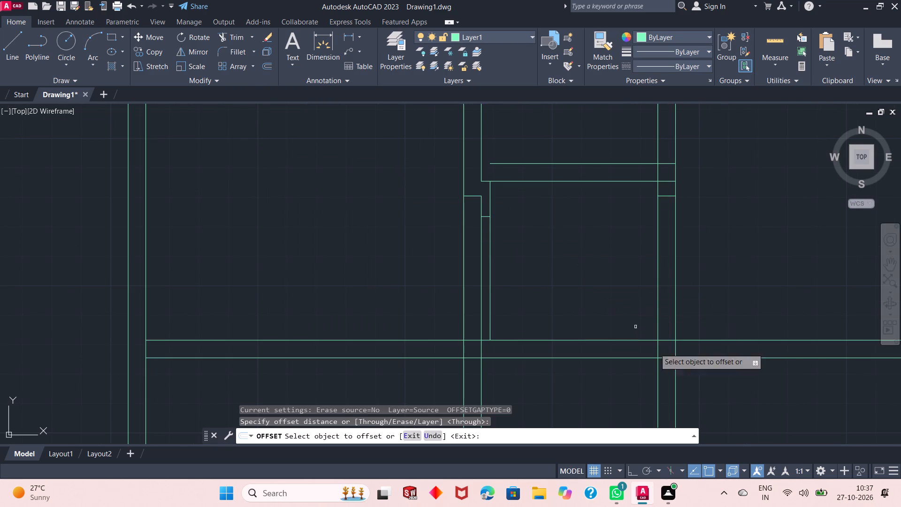
click(692, 339)
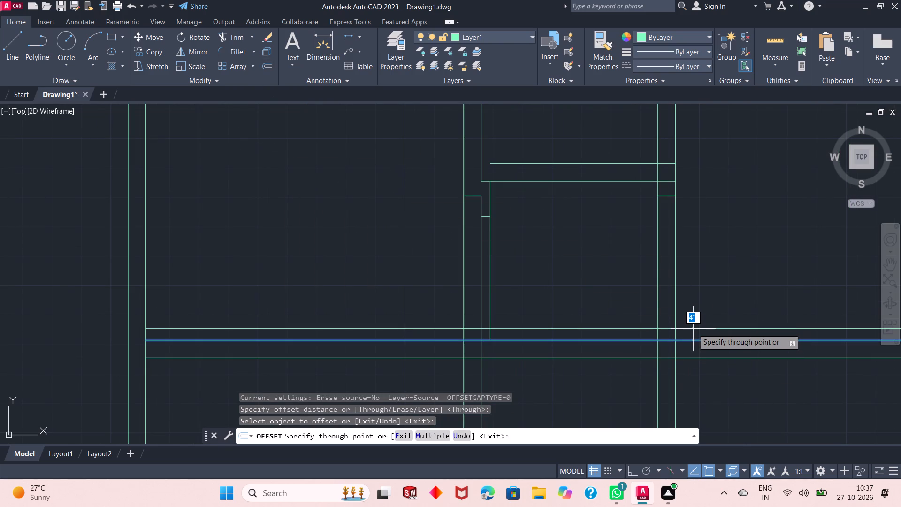
text(5")
key(Return)
right_click(649, 222)
click(663, 230)
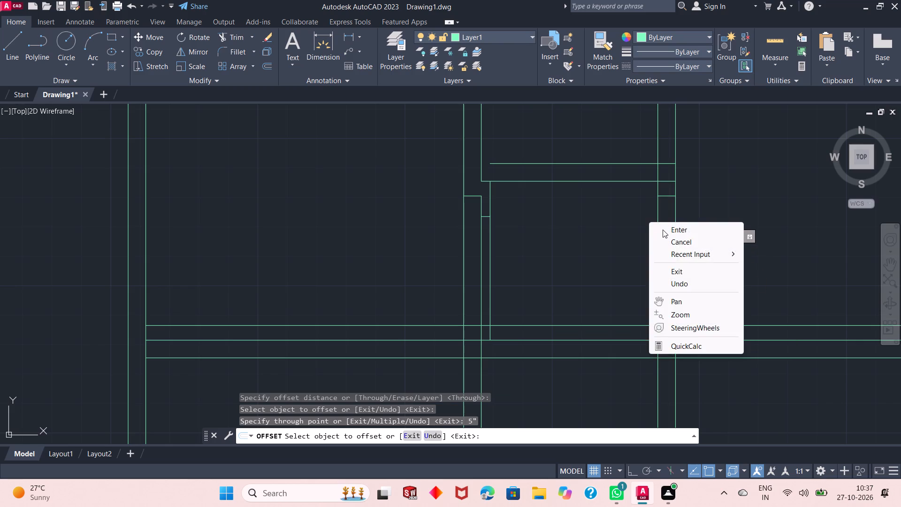
Measure the right wall's gap between its short closing line and the 5" offset line above the long partition.
click(784, 47)
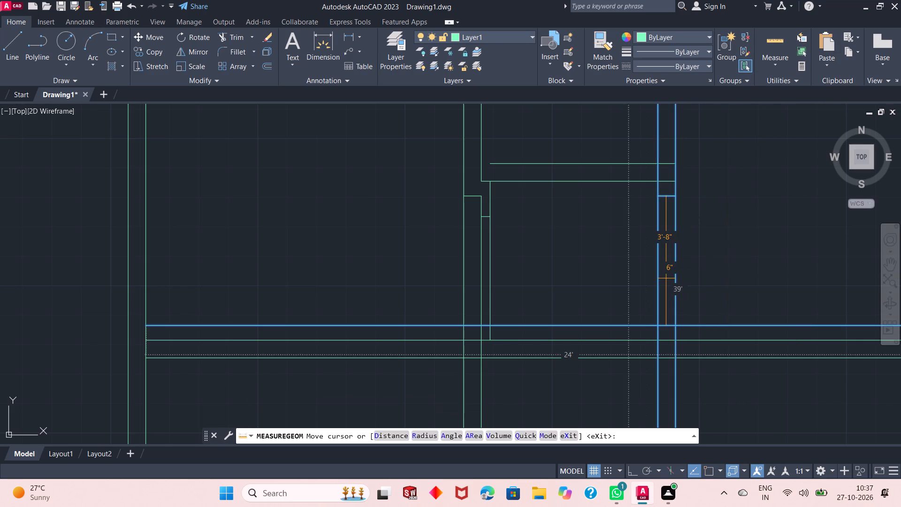
key(ctrl+z)
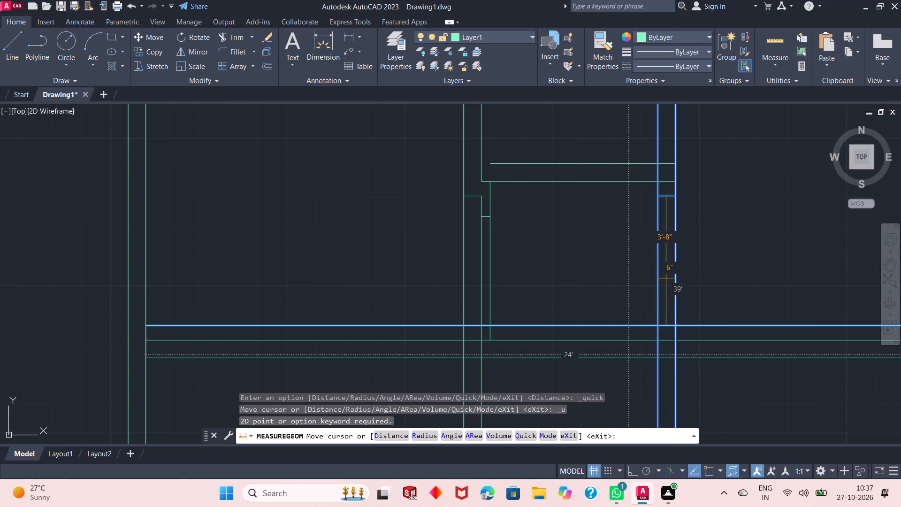
key(Escape)
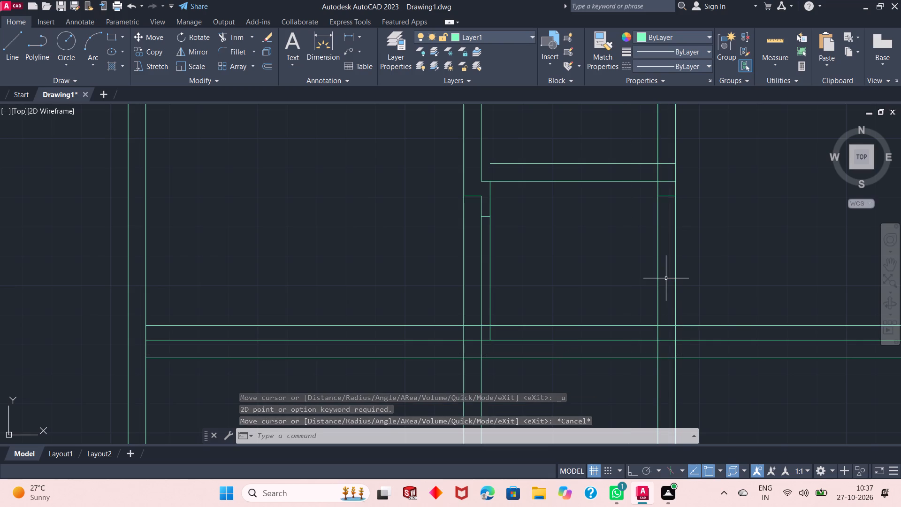
Undo the 5" offset of the long partition's upper line.
key(ctrl+z)
key(ctrl+z)
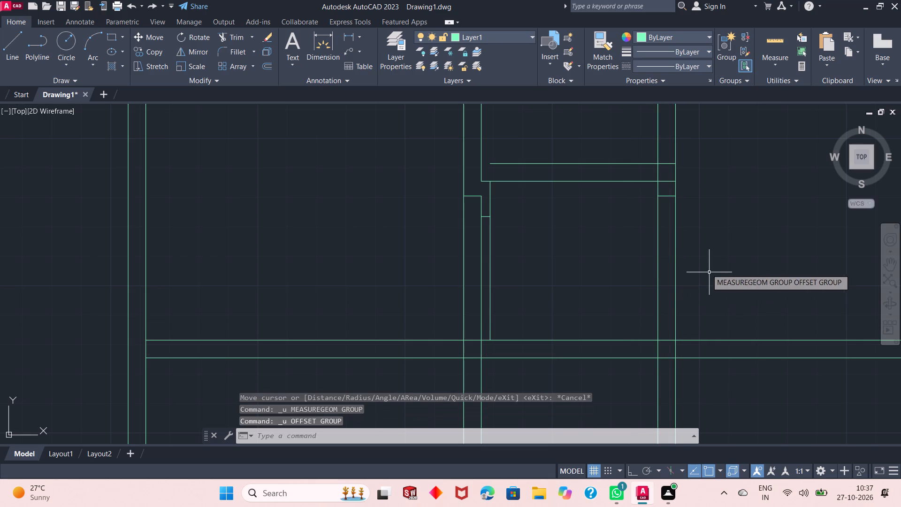
Offset the short closing lines inside the central space's left and right walls 1" downward.
scroll(517, 180, up, 1)
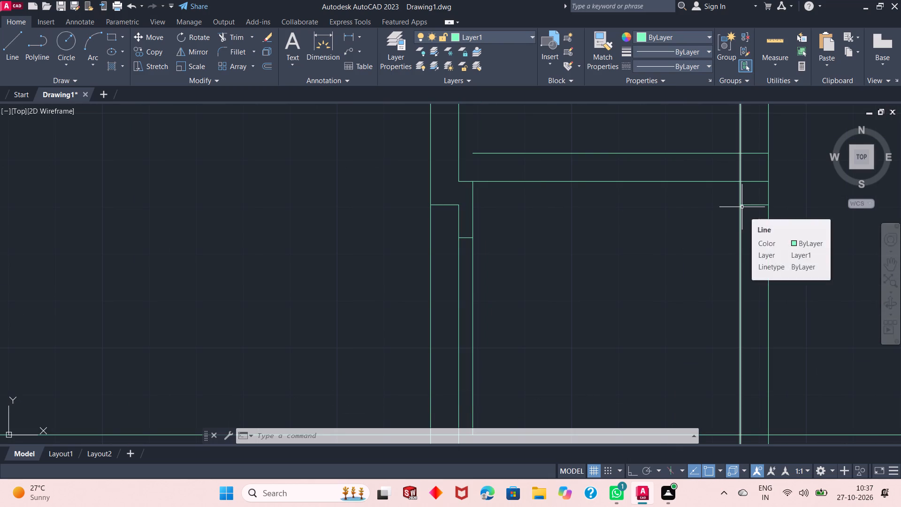
click(270, 67)
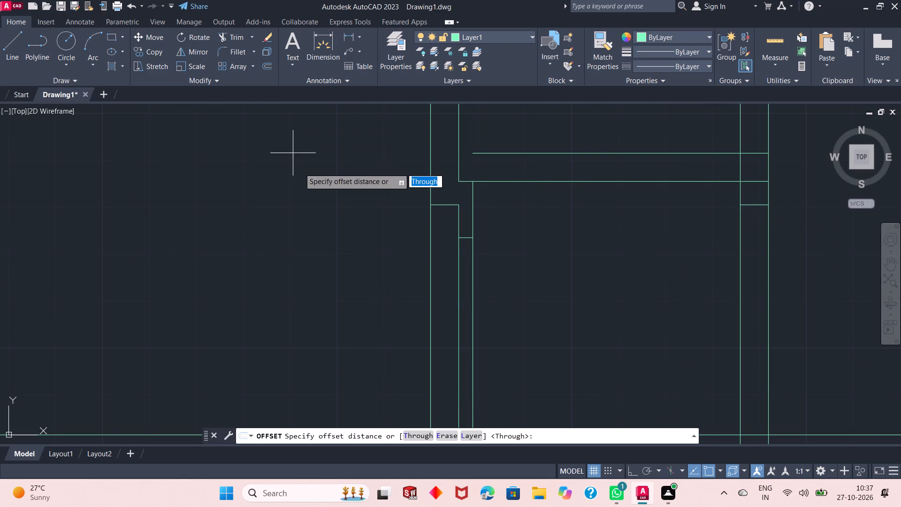
right_click(301, 171)
click(325, 177)
click(450, 204)
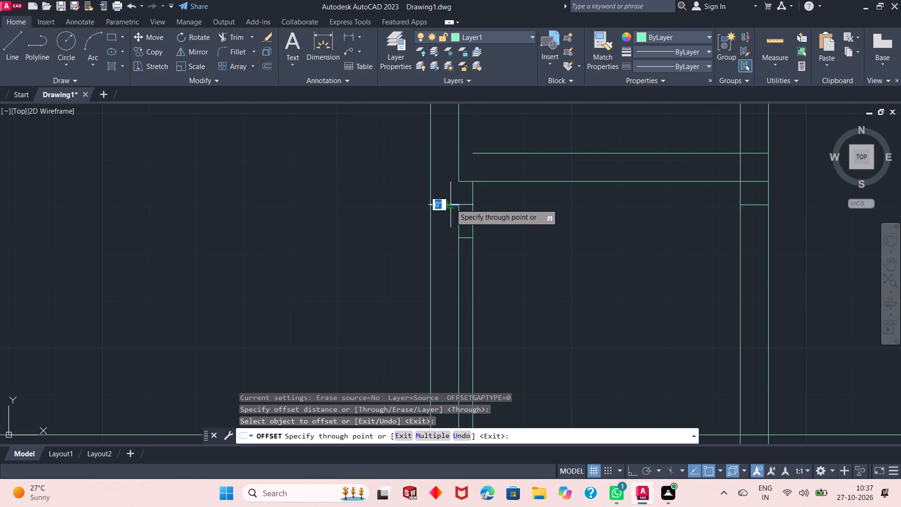
text(1")
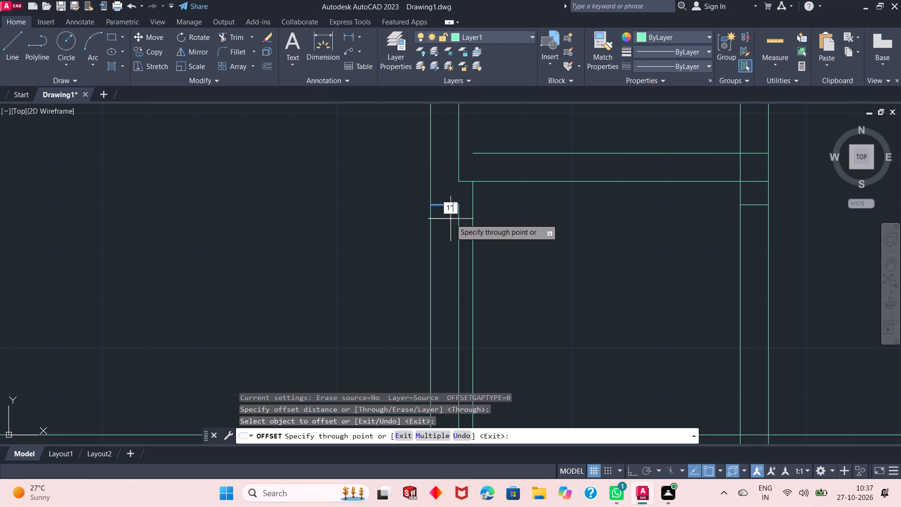
key(Return)
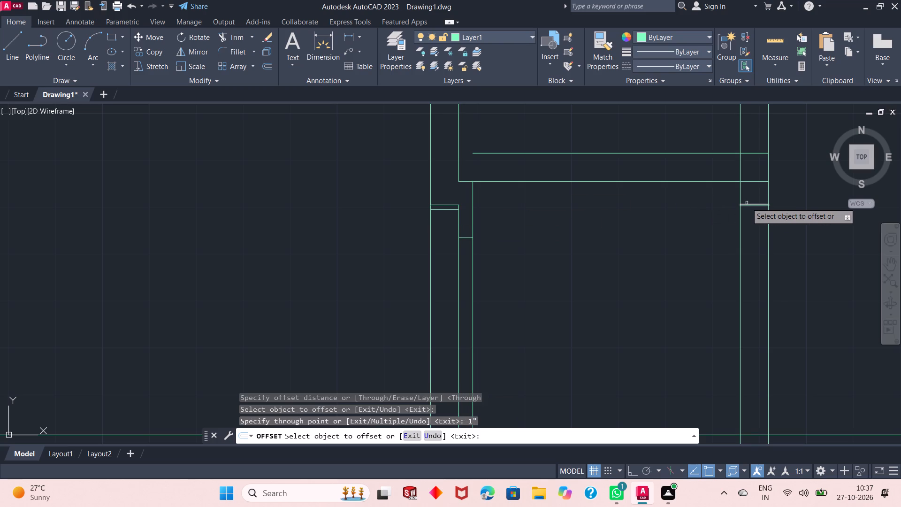
click(747, 203)
click(748, 204)
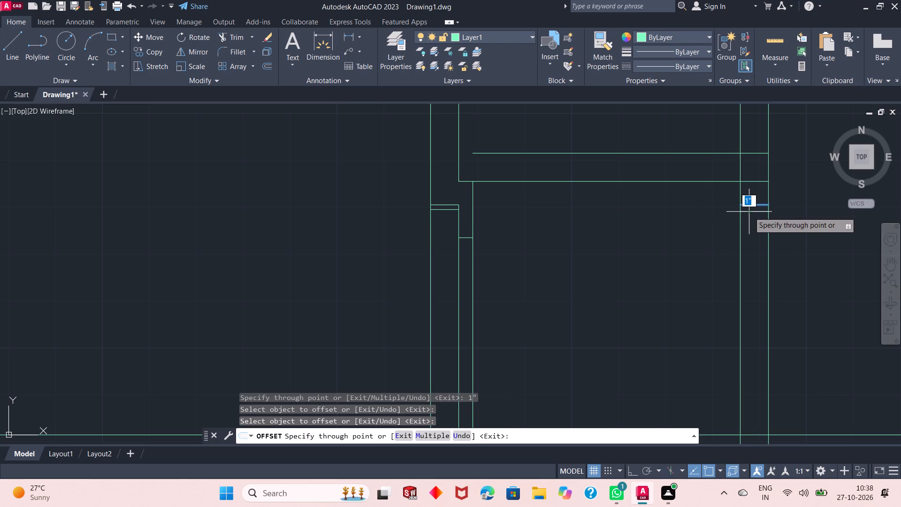
text(1")
key(Return)
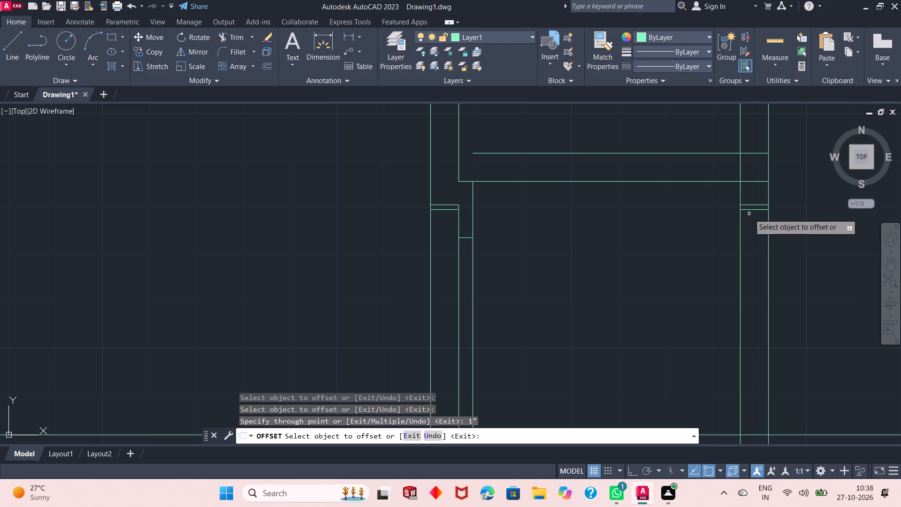
Offset the long partition's upper line 6" upward.
scroll(597, 256, up, 2)
scroll(512, 189, down, 3)
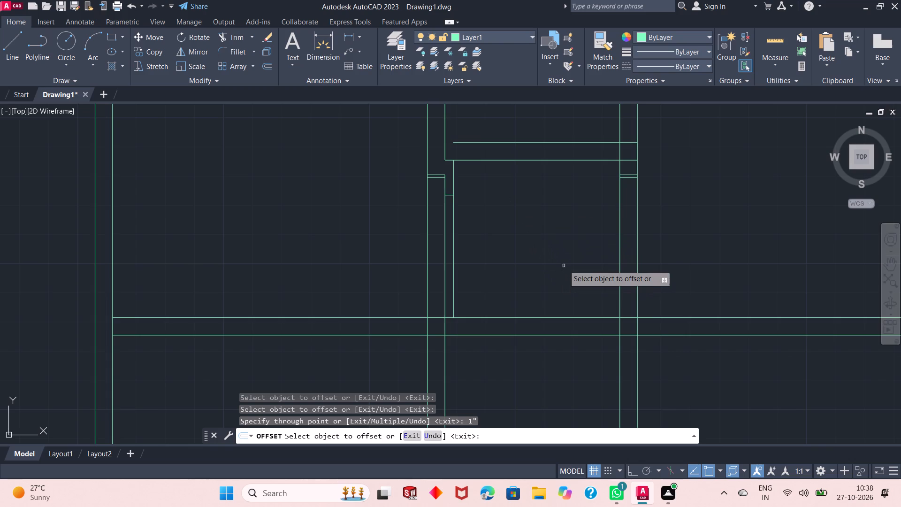
scroll(560, 256, up, 1)
scroll(554, 315, down, 1)
scroll(526, 228, up, 1)
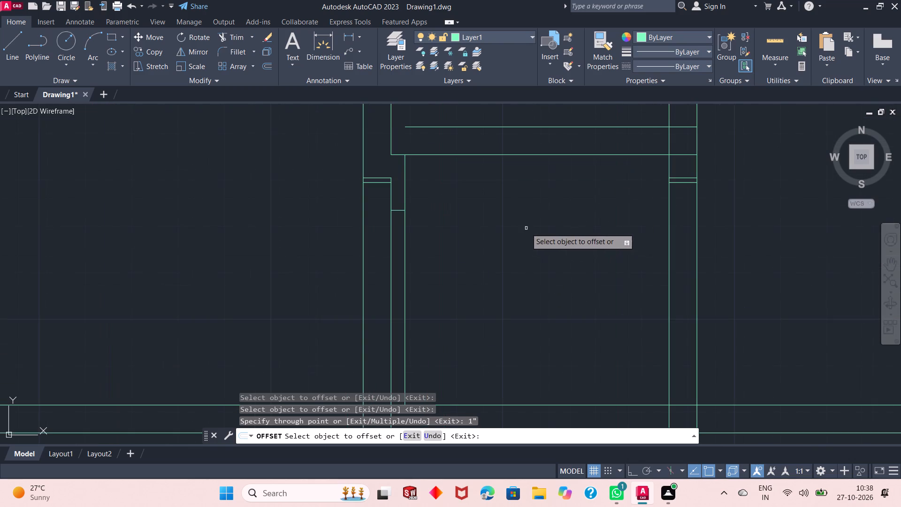
click(733, 405)
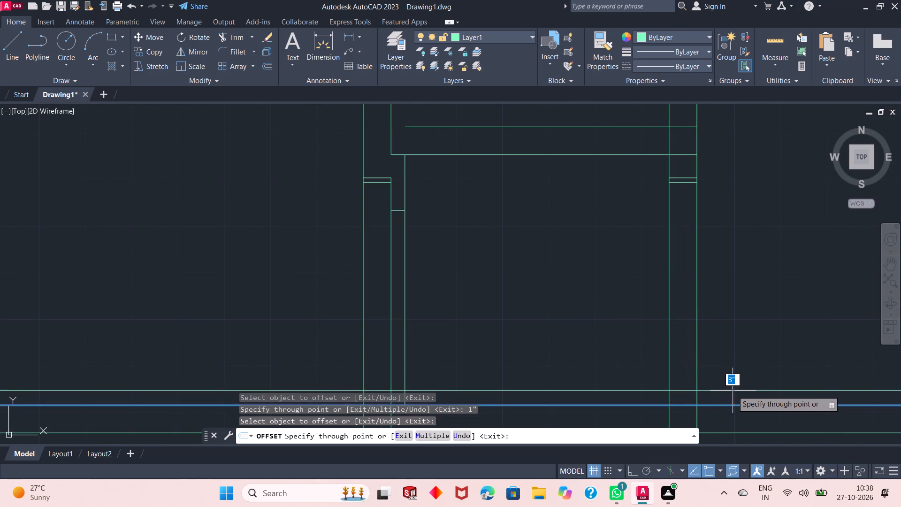
text(6")
key(Return)
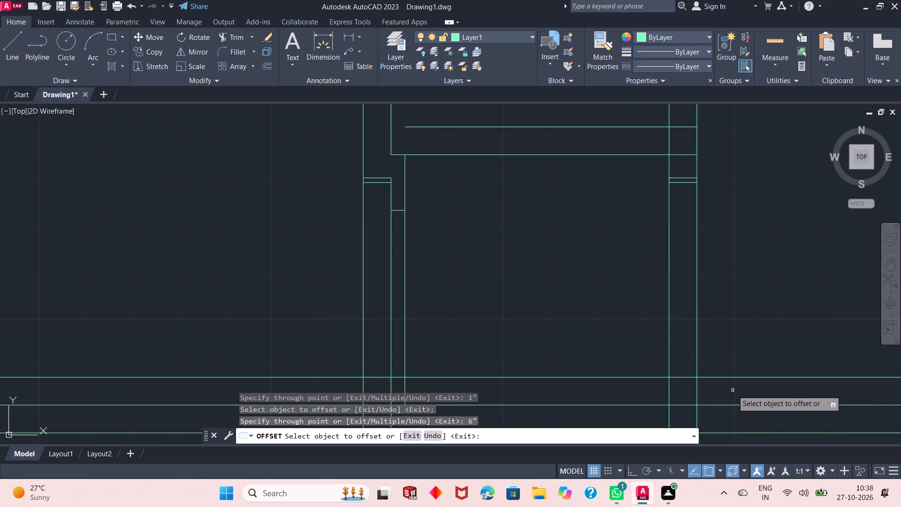
right_click(708, 284)
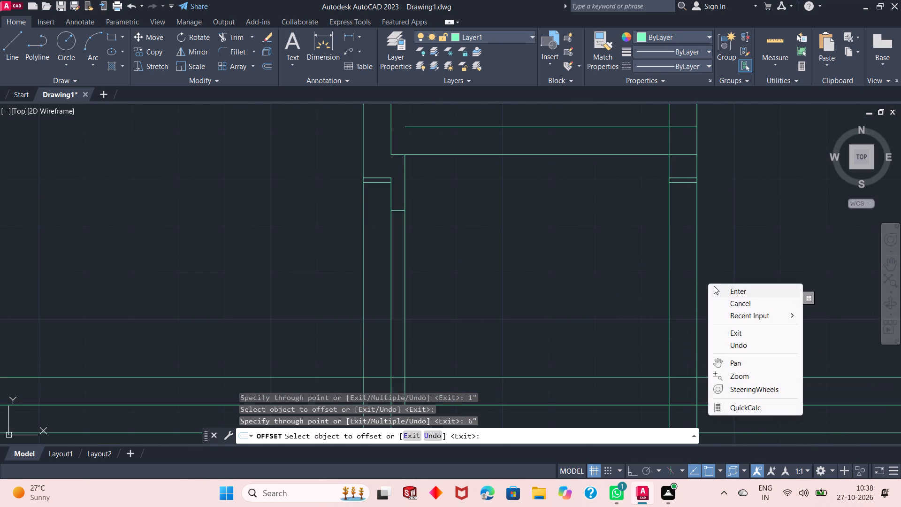
click(715, 287)
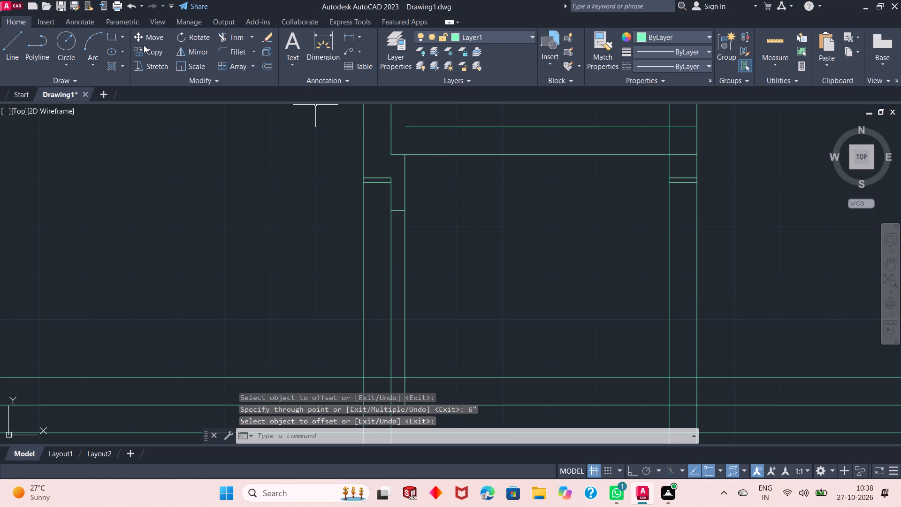
Trim away the original closing lines above the 1" offsets in both walls, plus the leftover stub of the left wall's inner line.
click(229, 35)
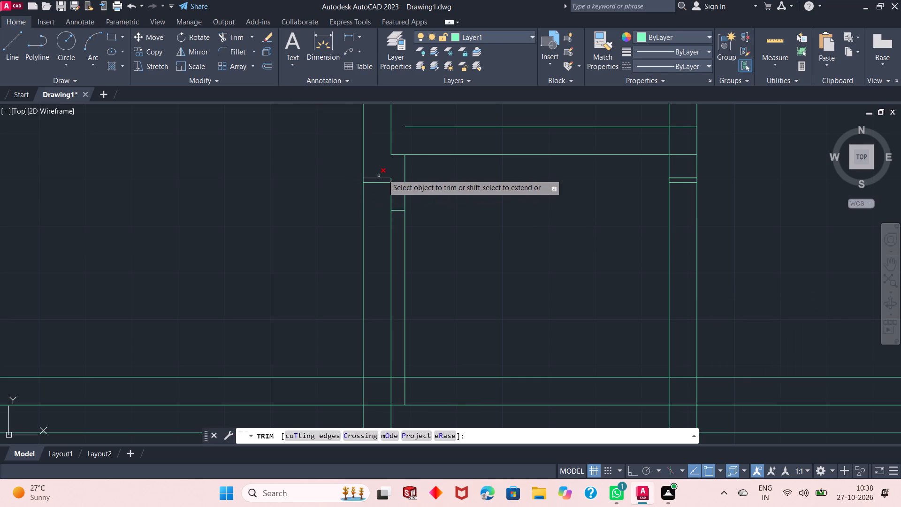
scroll(388, 170, up, 1)
click(384, 184)
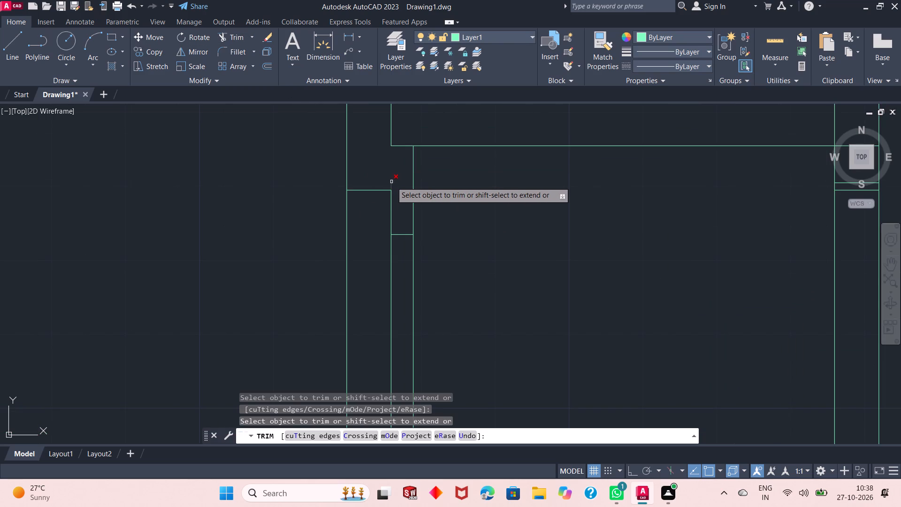
click(392, 182)
scroll(361, 226, down, 1)
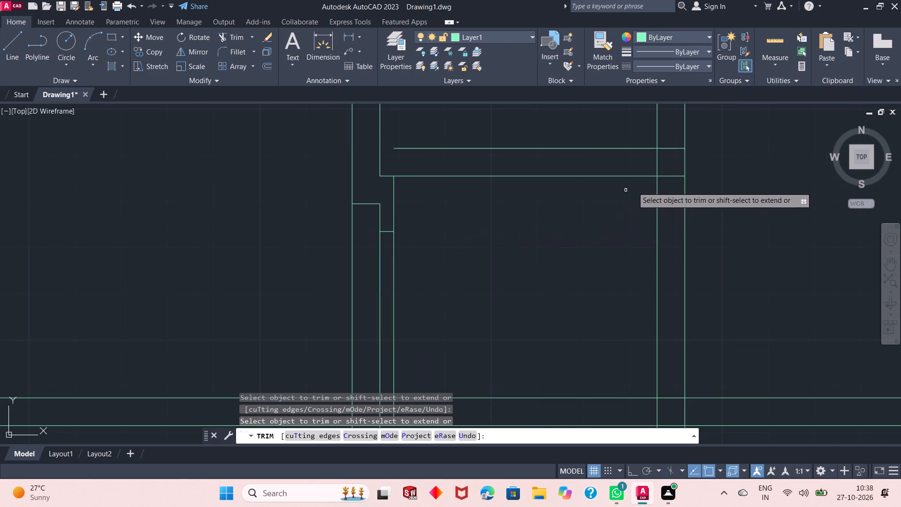
click(668, 200)
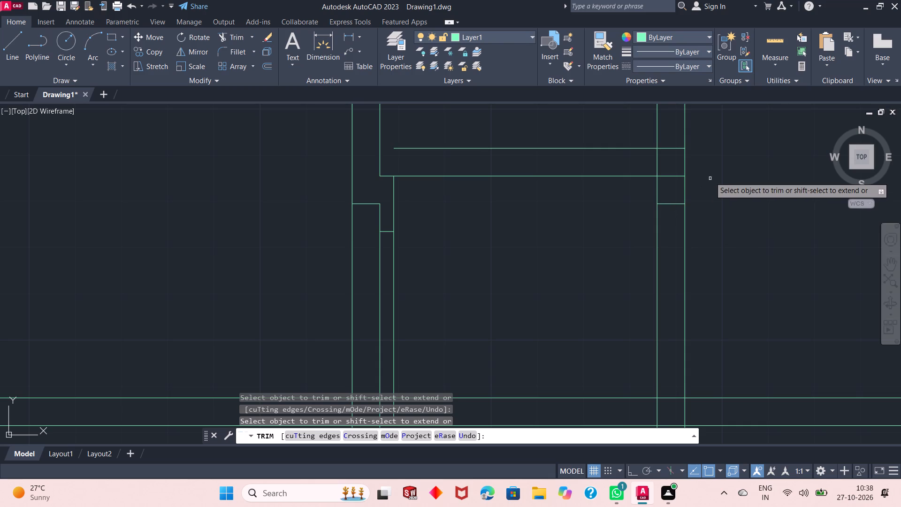
right_click(710, 177)
click(739, 182)
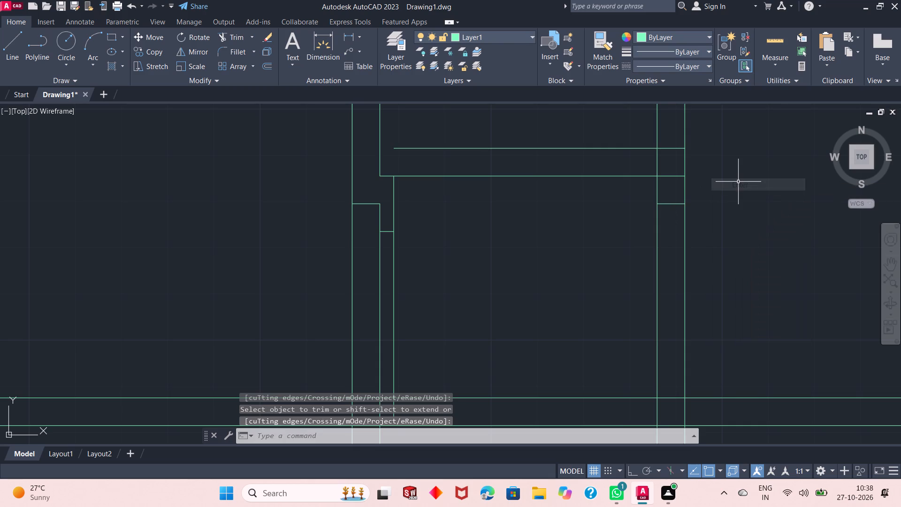
Measure the central space and its left wall's opening between the short partition and the long partition.
click(770, 39)
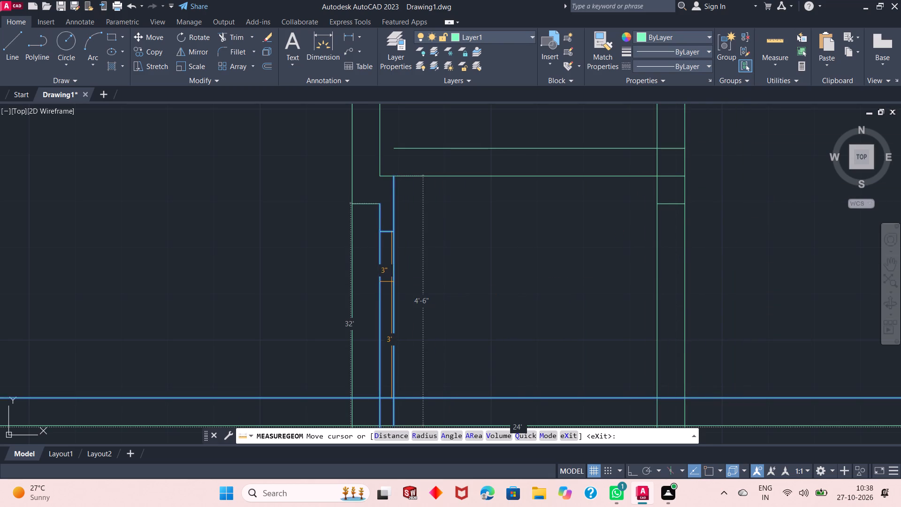
scroll(443, 277, up, 1)
scroll(437, 256, down, 2)
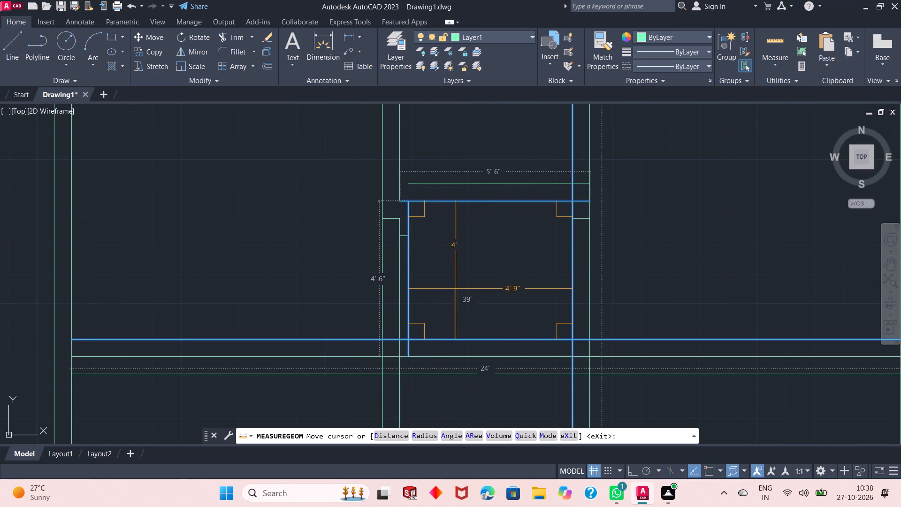
right_click(469, 283)
click(517, 66)
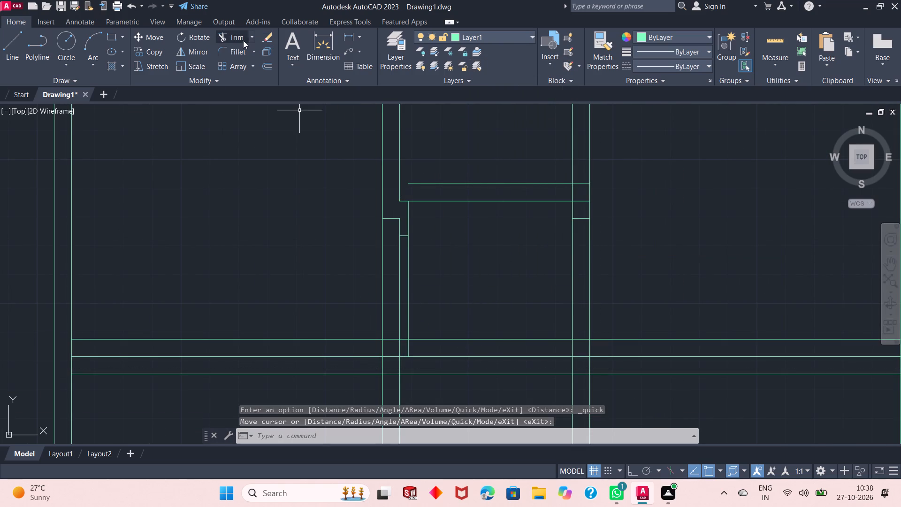
Trim the 6" offset line through the left room, left wall, central space and right room, keeping only the piece inside the right wall.
click(237, 40)
click(346, 341)
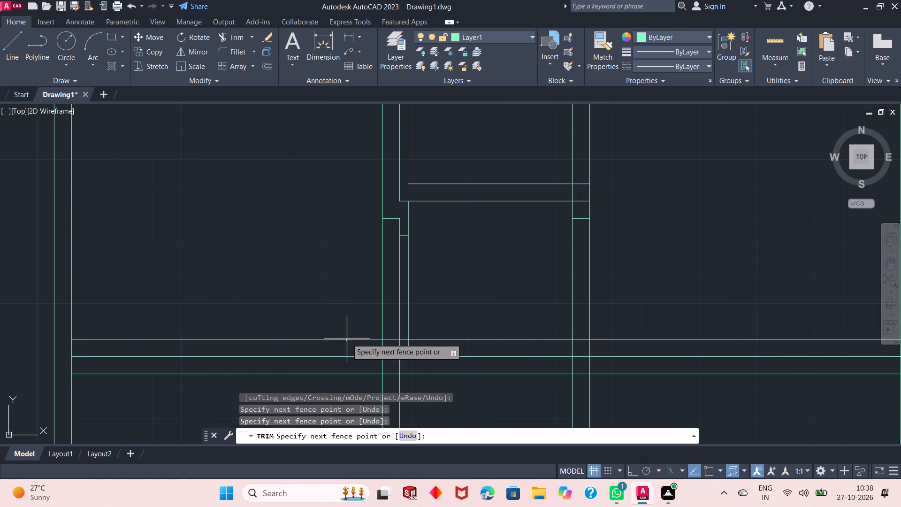
click(348, 333)
click(395, 342)
click(395, 338)
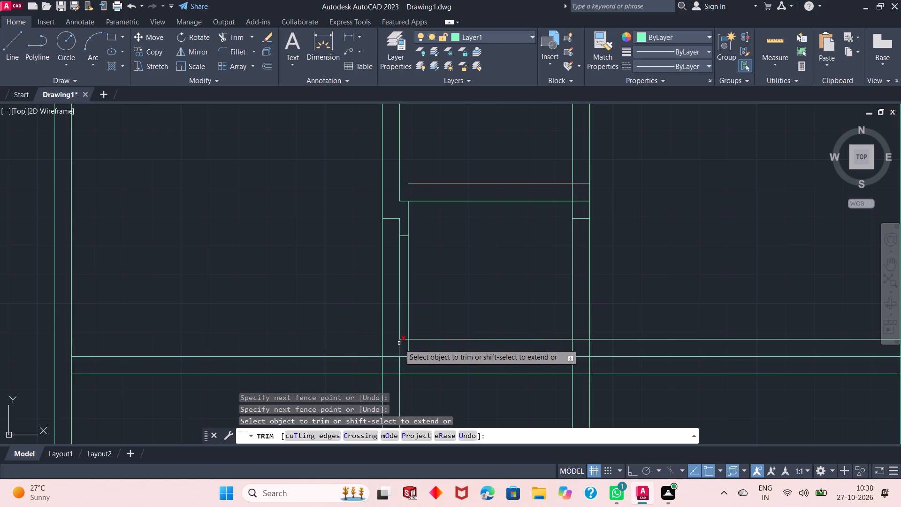
click(403, 344)
click(404, 336)
click(422, 346)
click(428, 328)
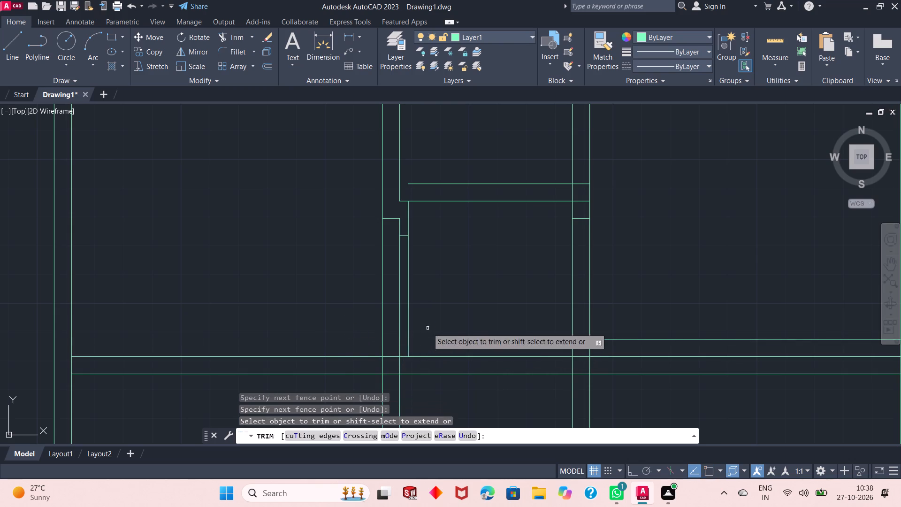
click(611, 343)
click(618, 326)
right_click(621, 287)
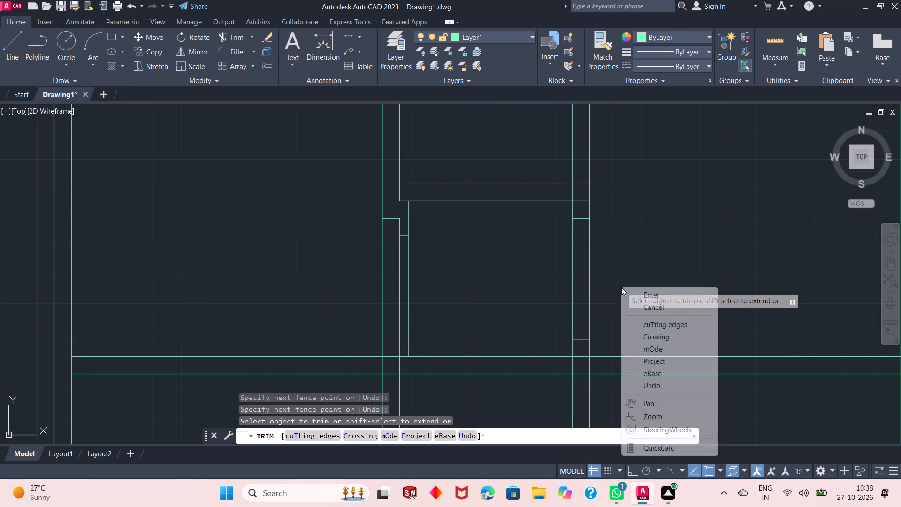
click(643, 295)
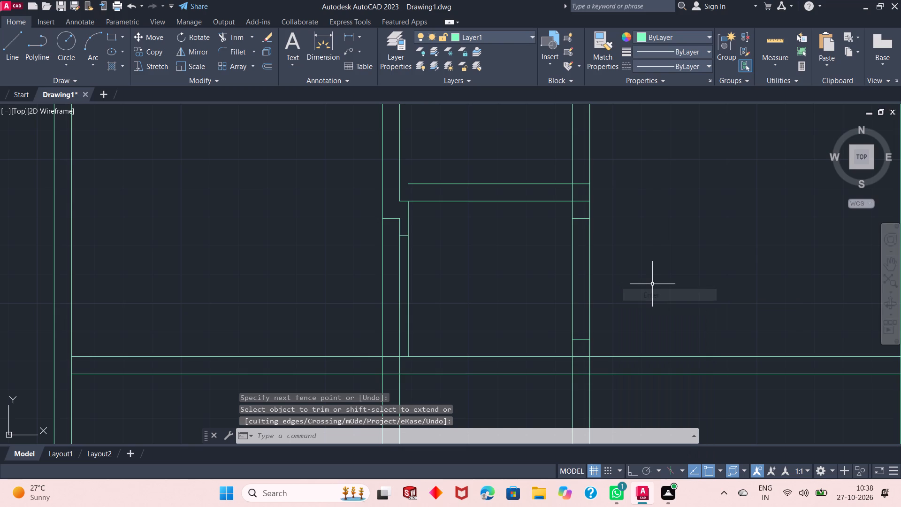
Trim the right wall between its closing lines, and the left wall with its inner projection down to the long partition, to form both openings.
right_click(649, 227)
click(695, 233)
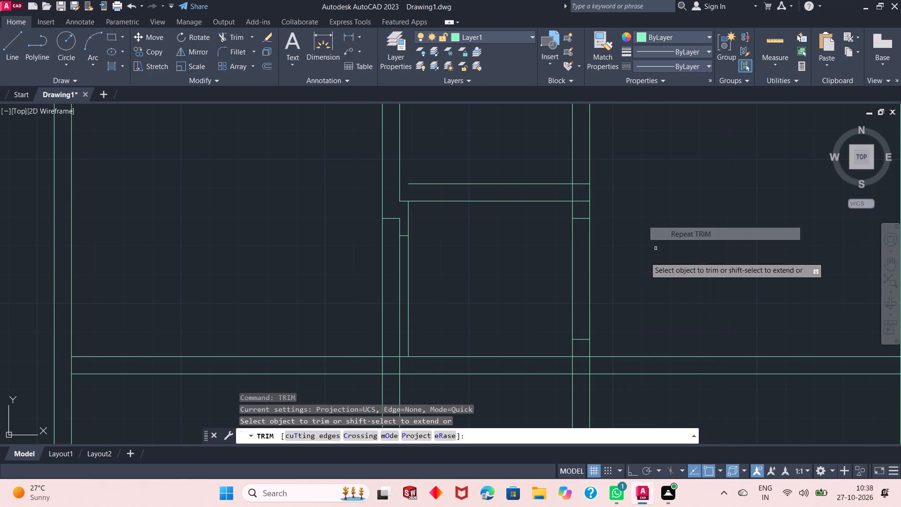
click(632, 267)
click(504, 279)
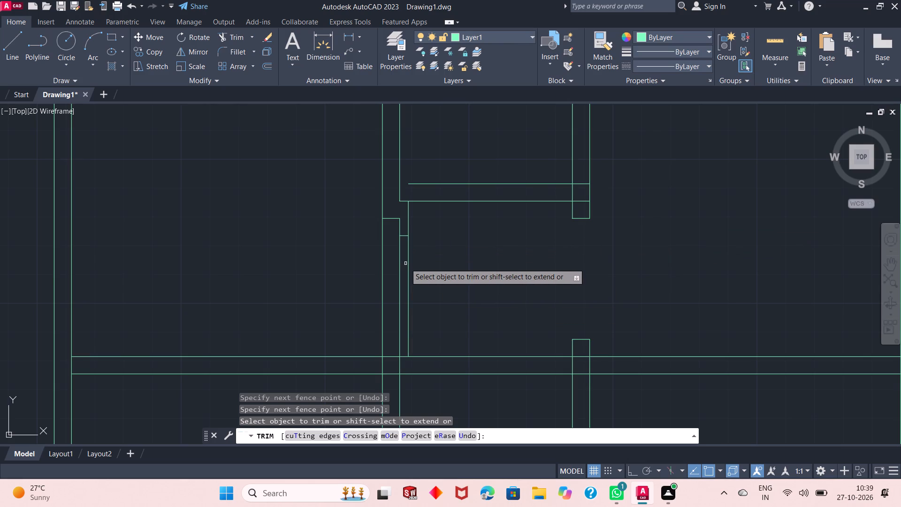
click(420, 261)
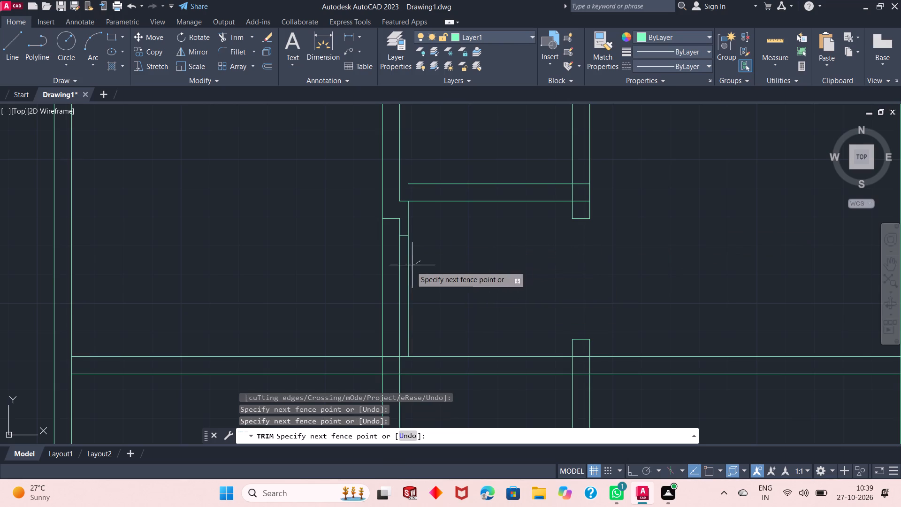
click(357, 275)
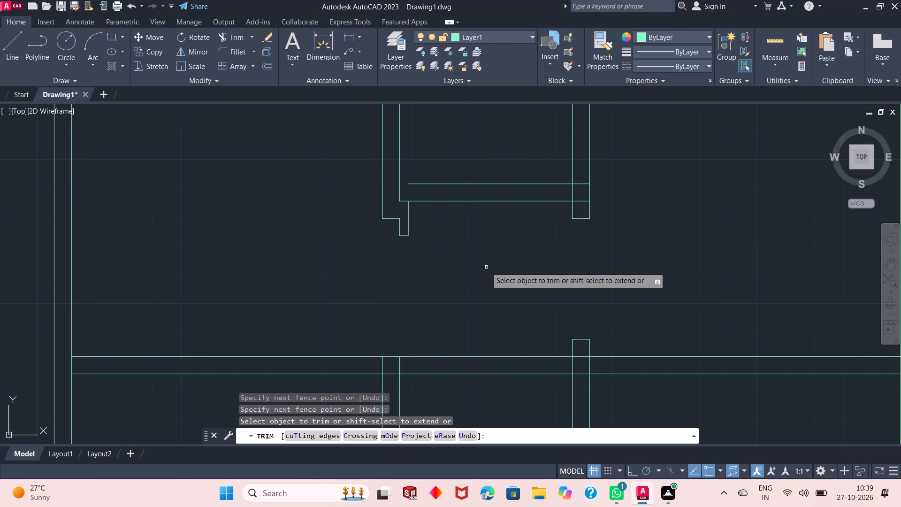
right_click(486, 268)
click(494, 275)
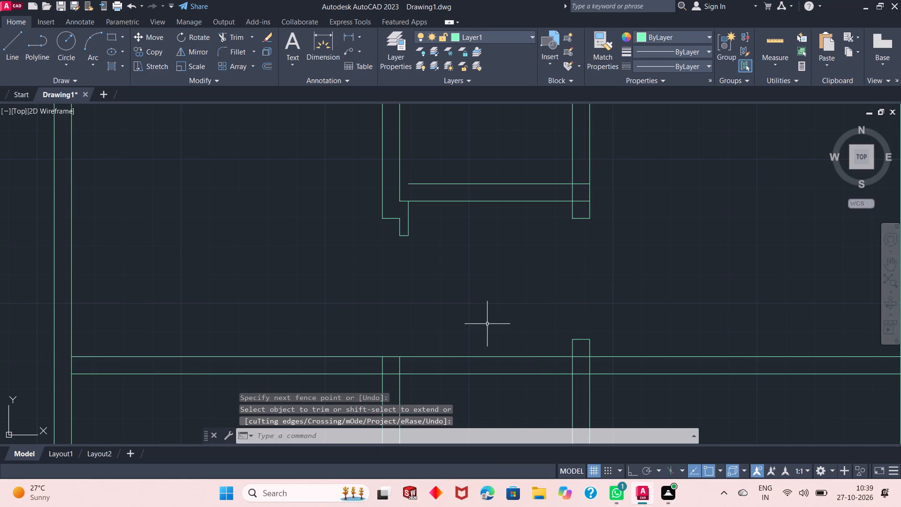
Offset the left wall's inner line 2' into the central space, across the short partition.
scroll(488, 326, down, 1)
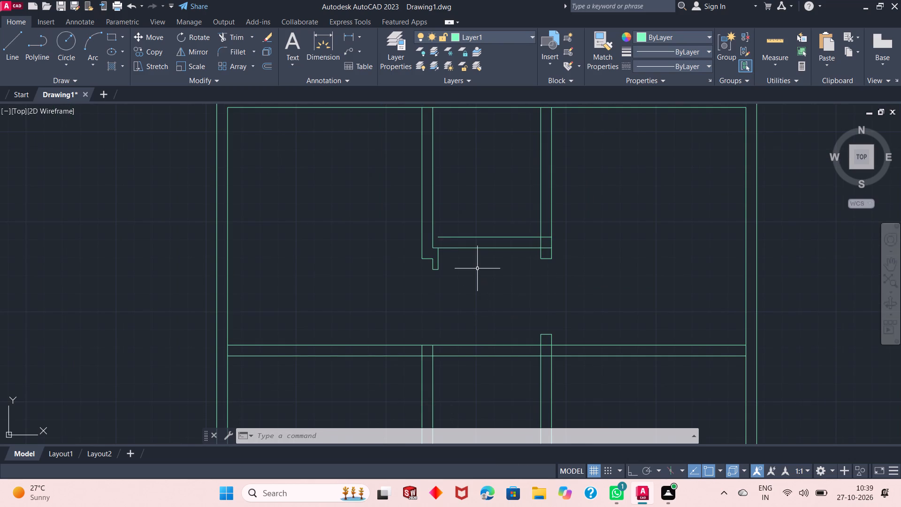
scroll(474, 255, up, 1)
scroll(427, 251, down, 1)
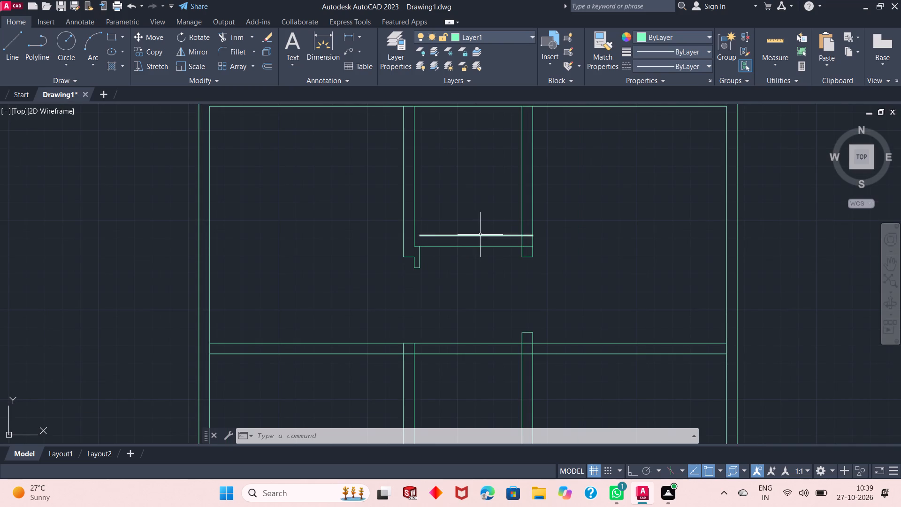
scroll(475, 329, down, 1)
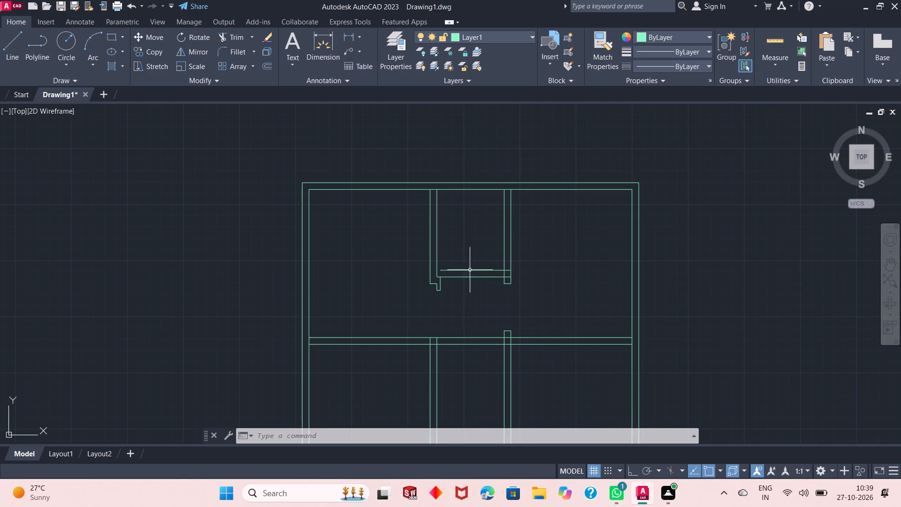
scroll(467, 260, up, 1)
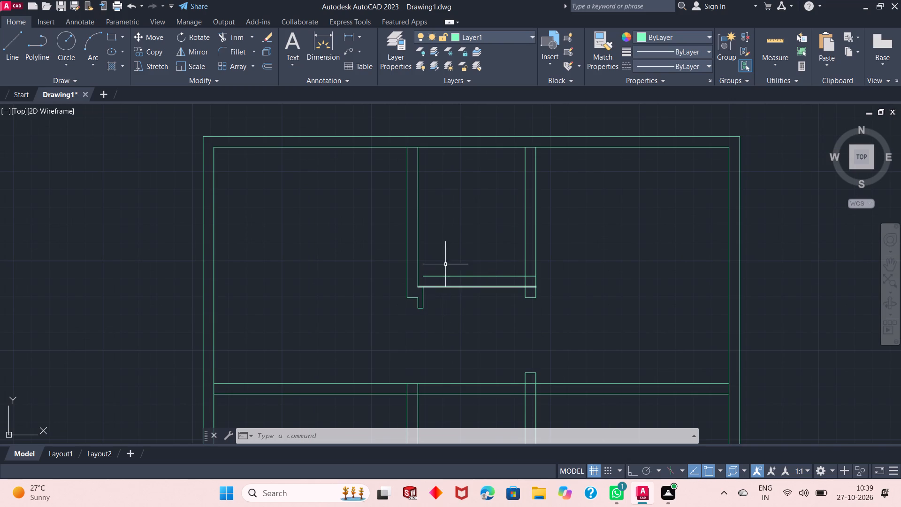
scroll(468, 269, up, 1)
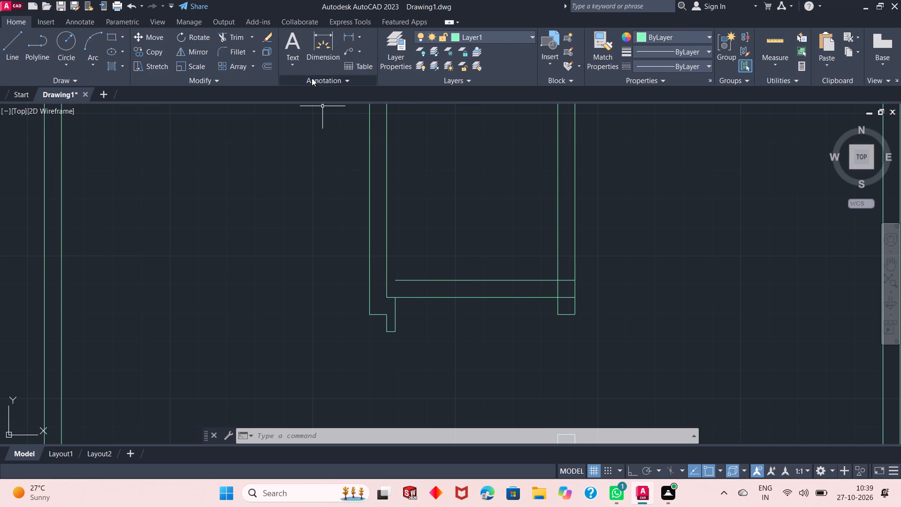
click(265, 65)
right_click(270, 147)
click(276, 155)
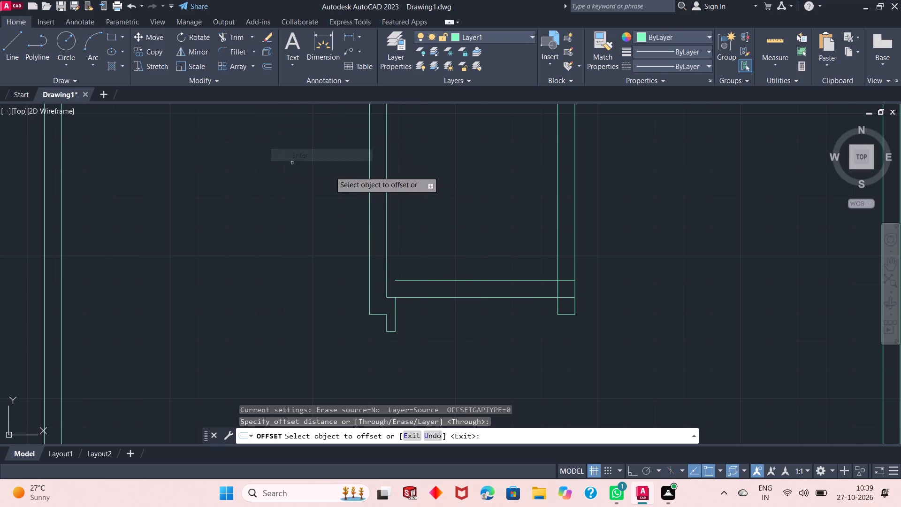
click(388, 228)
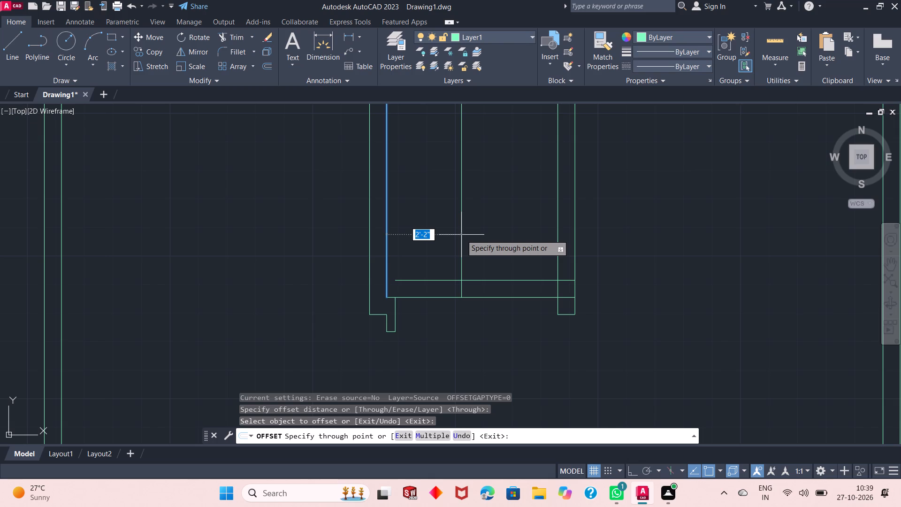
text(2')
key(Return)
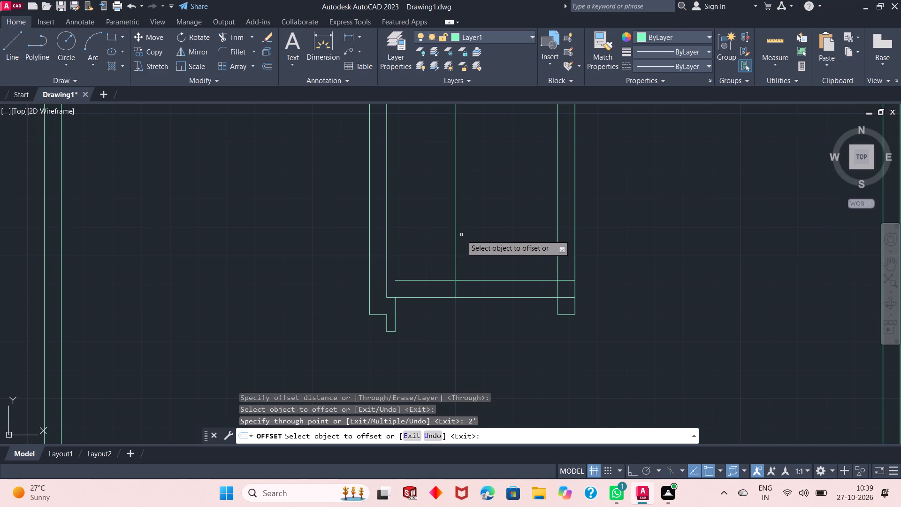
scroll(455, 316, up, 1)
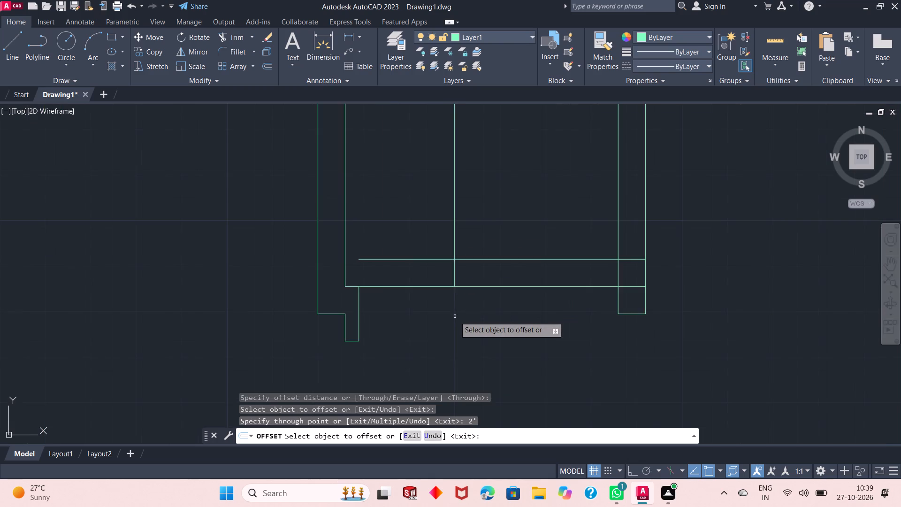
scroll(455, 317, down, 1)
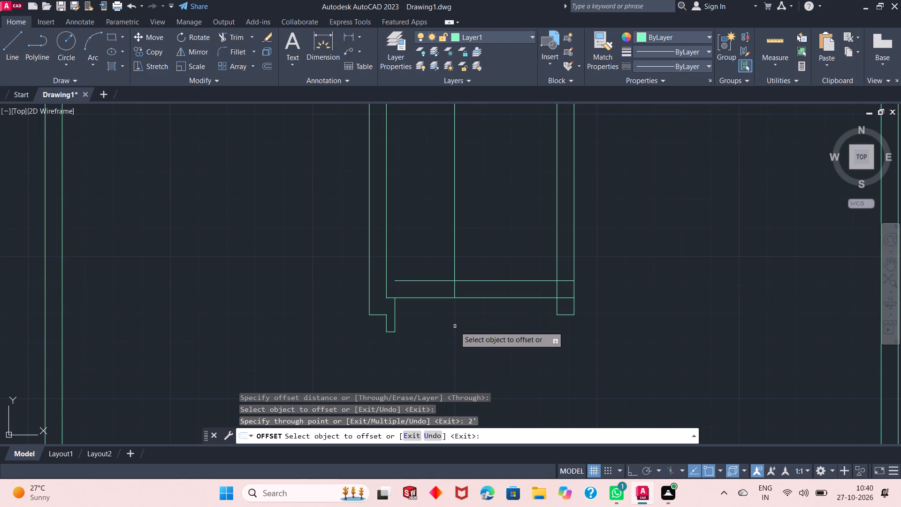
scroll(453, 328, down, 1)
scroll(451, 294, up, 1)
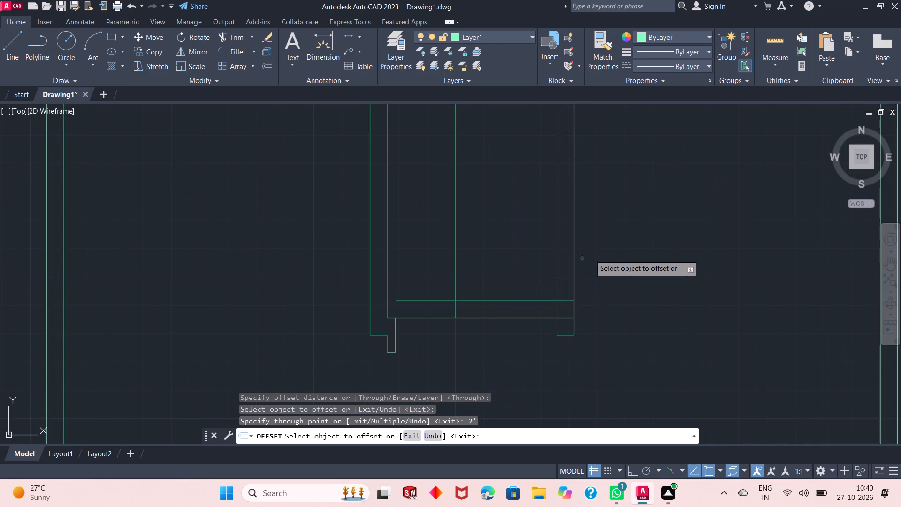
right_click(613, 211)
click(633, 216)
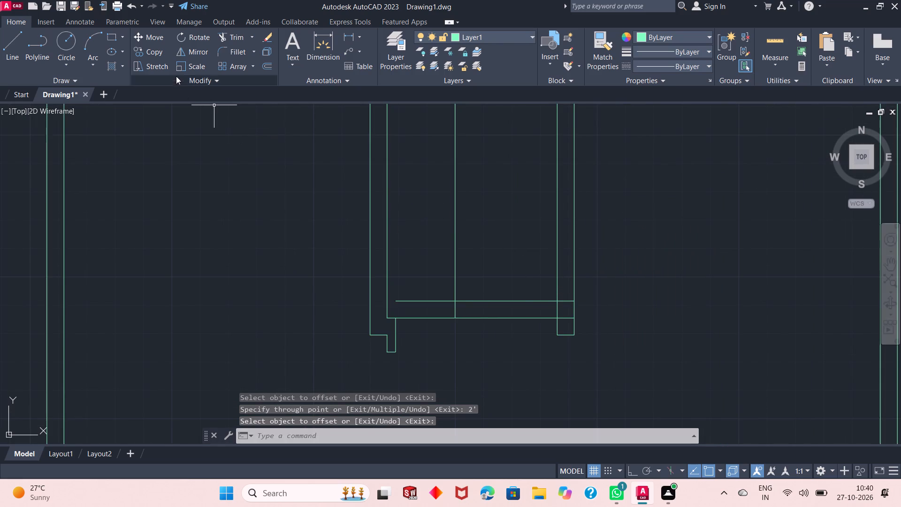
Trim the 2' offset line above the short partition, and both partition lines between it and the left wall, to form an opening.
click(229, 38)
scroll(508, 314, down, 1)
scroll(462, 170, up, 1)
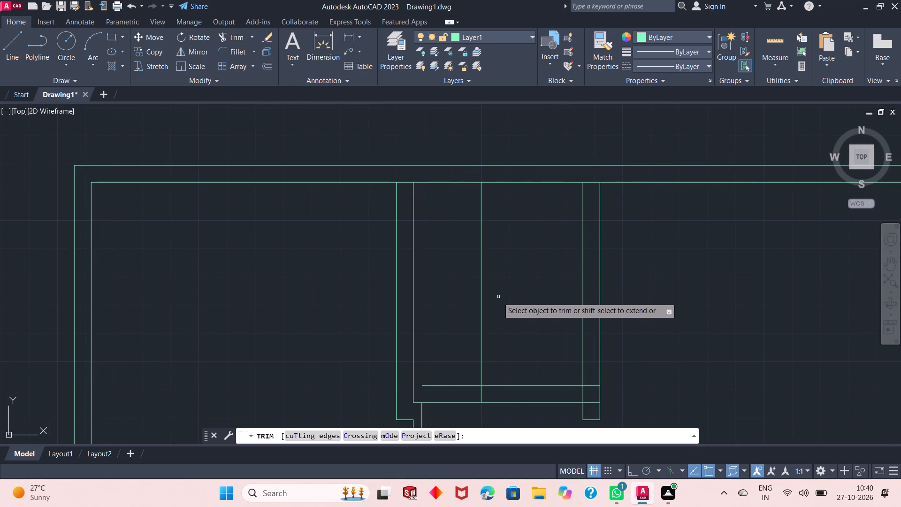
click(497, 298)
click(464, 313)
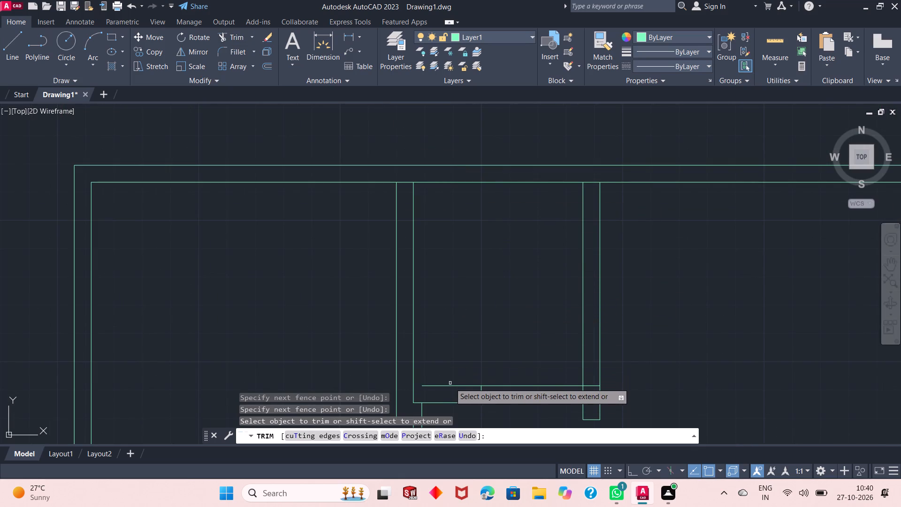
click(450, 383)
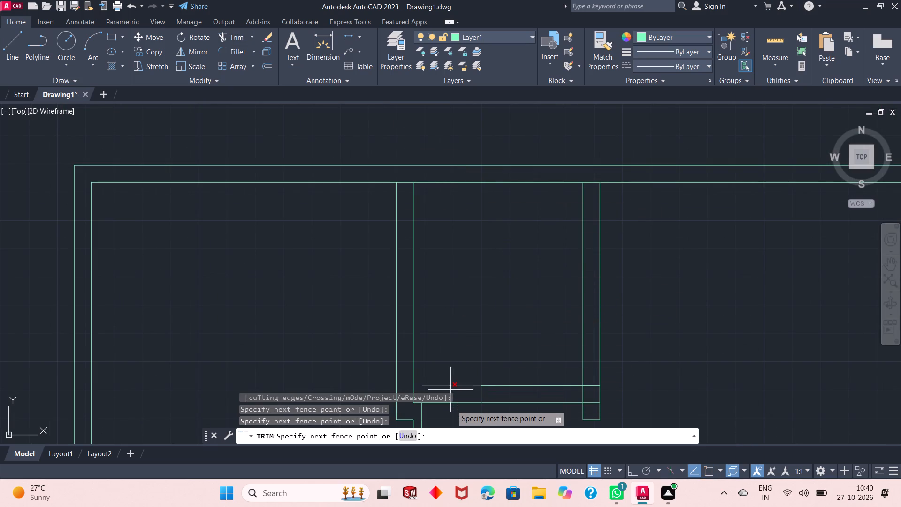
click(451, 407)
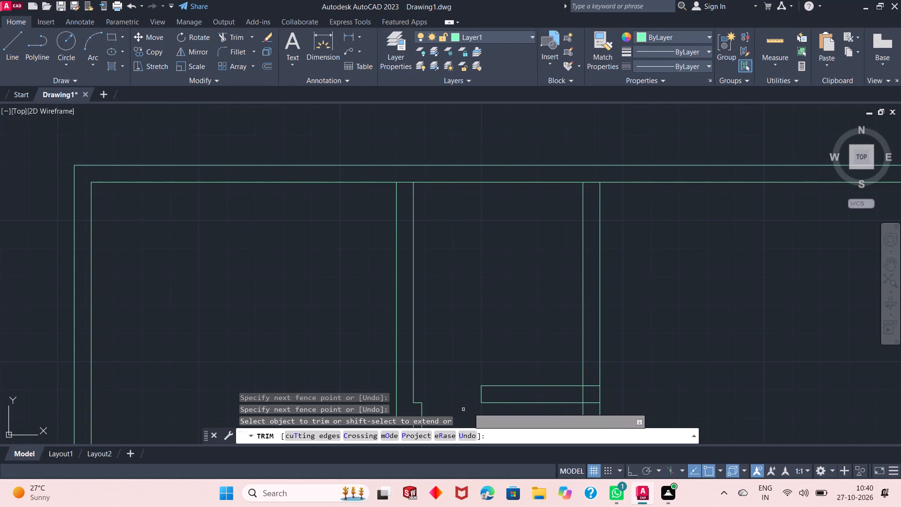
scroll(467, 403, up, 2)
scroll(387, 252, down, 3)
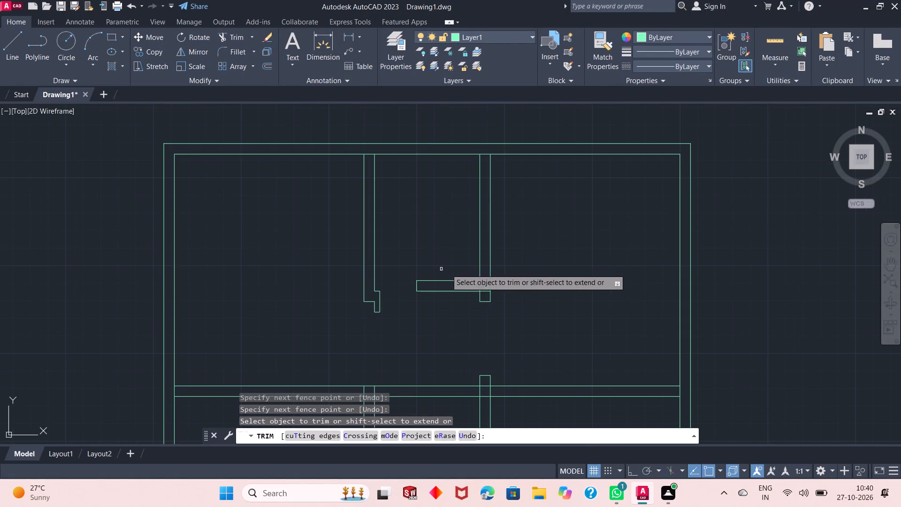
scroll(476, 285, up, 2)
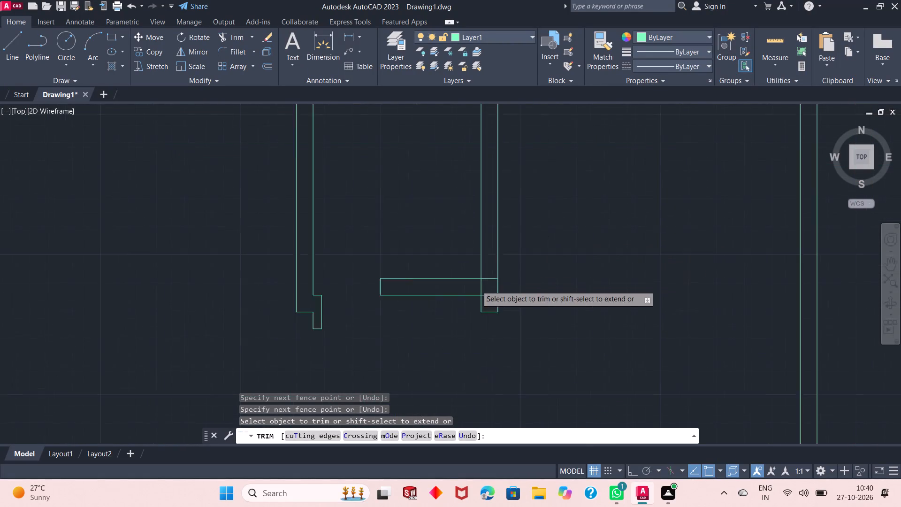
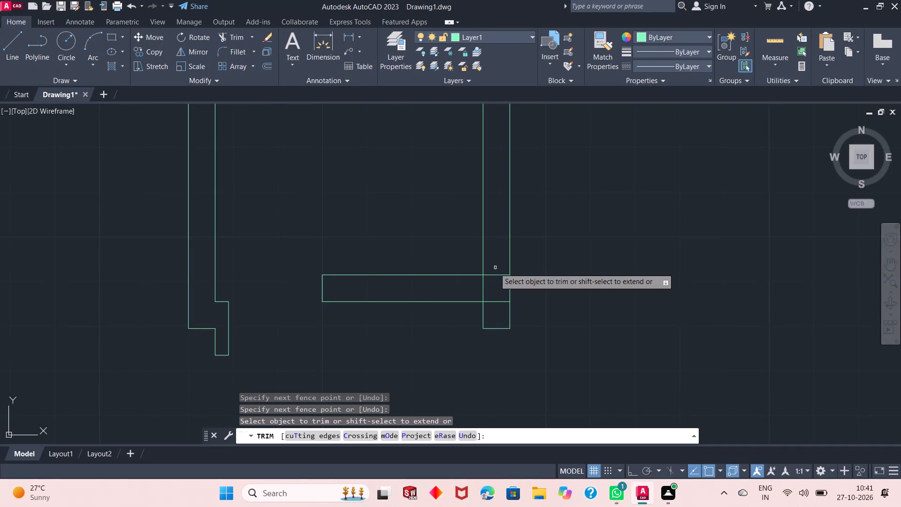
Trim the overlapping lines where the short partition meets the central space's right wall.
right_click(650, 238)
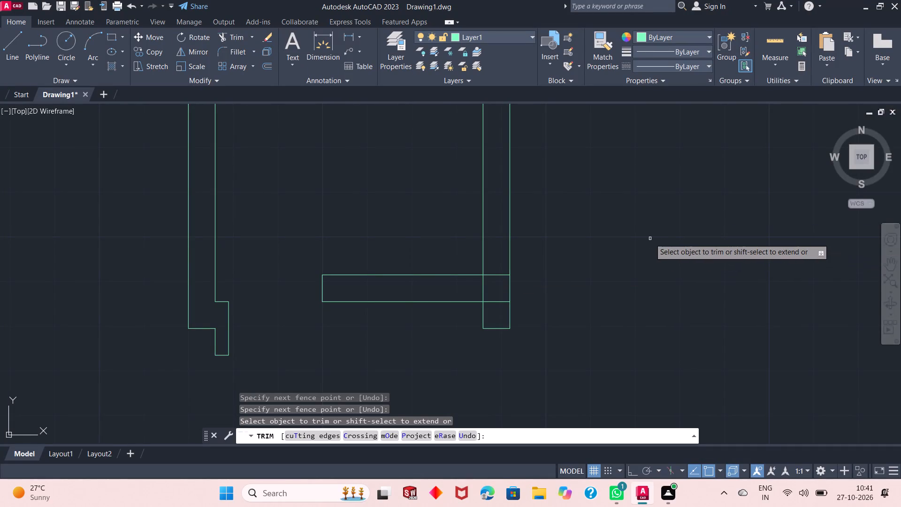
click(661, 246)
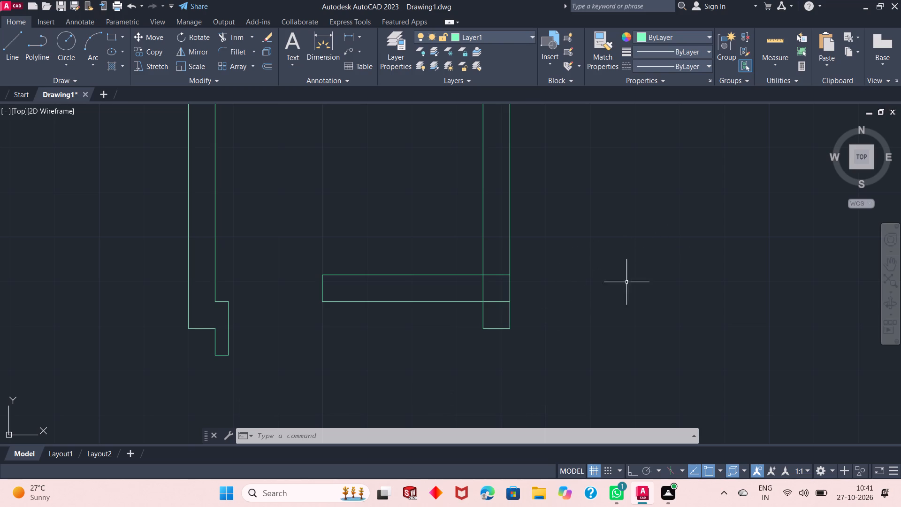
scroll(567, 315, up, 2)
scroll(525, 231, down, 3)
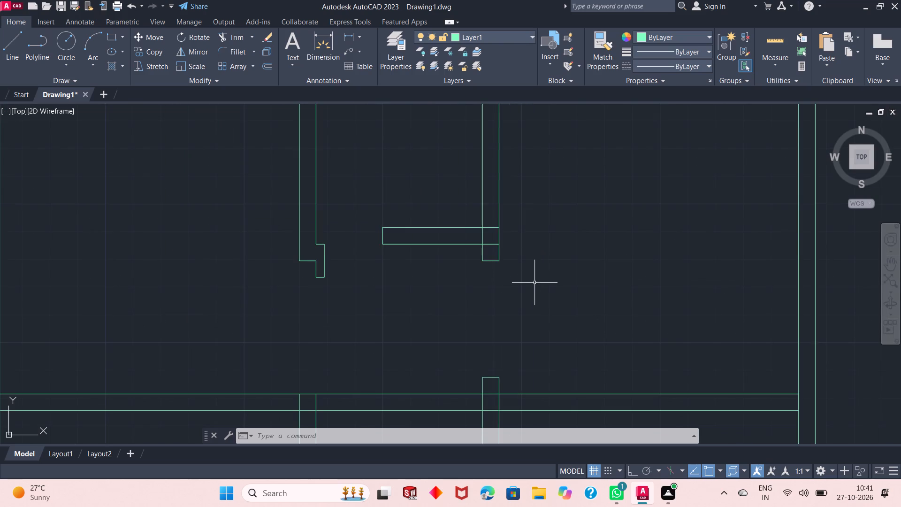
scroll(533, 280, down, 1)
scroll(491, 246, up, 1)
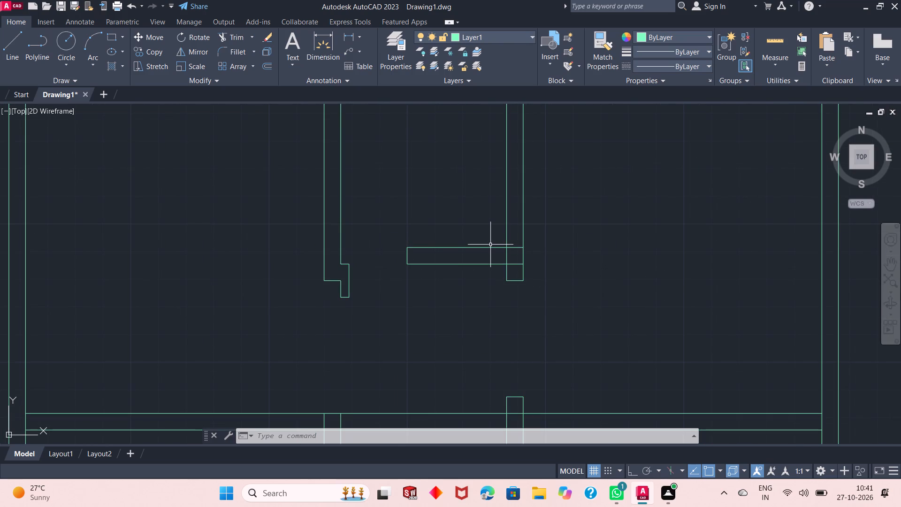
scroll(509, 253, up, 1)
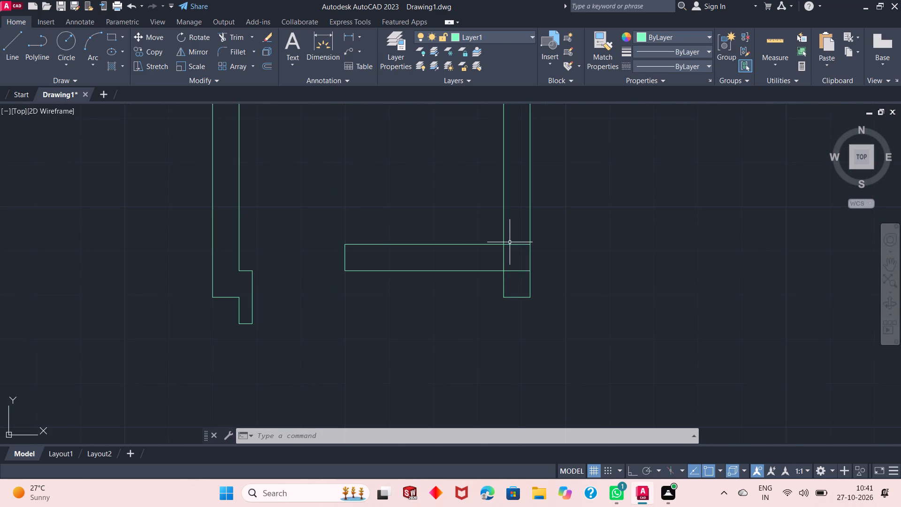
click(237, 41)
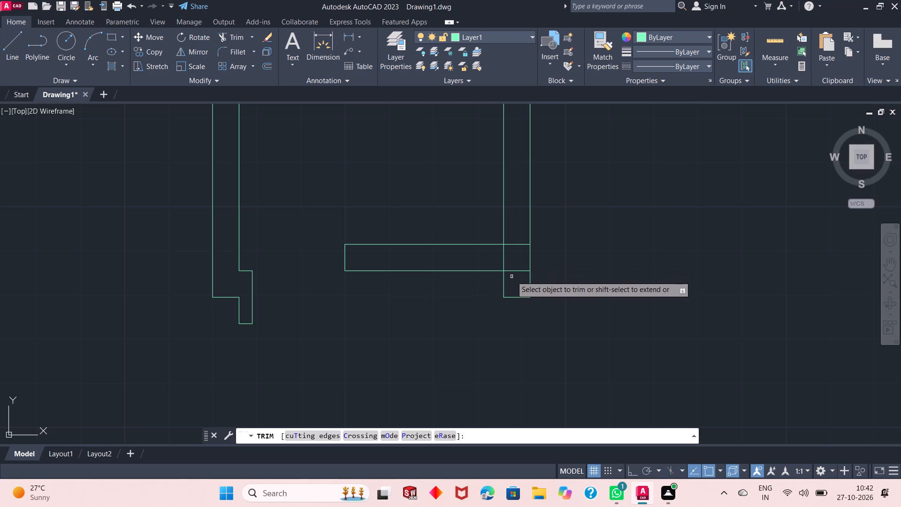
click(512, 276)
click(515, 230)
click(512, 246)
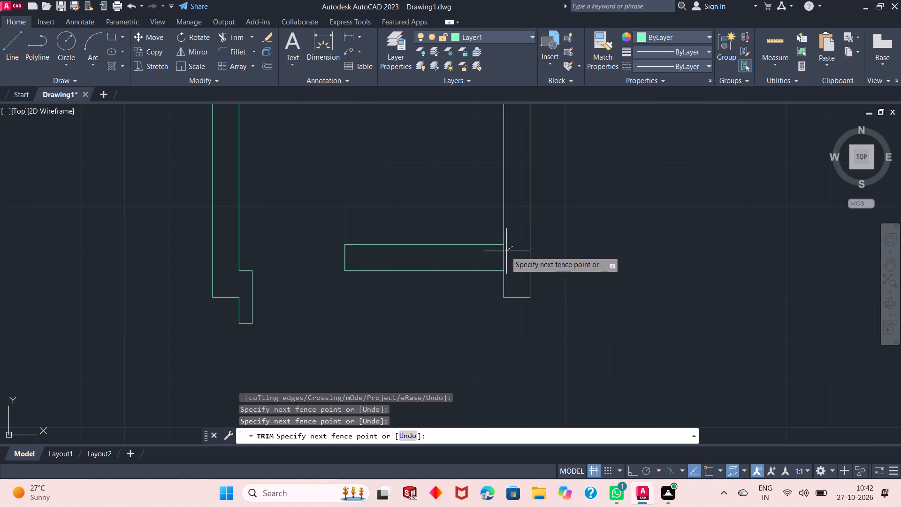
click(492, 253)
right_click(567, 247)
click(578, 250)
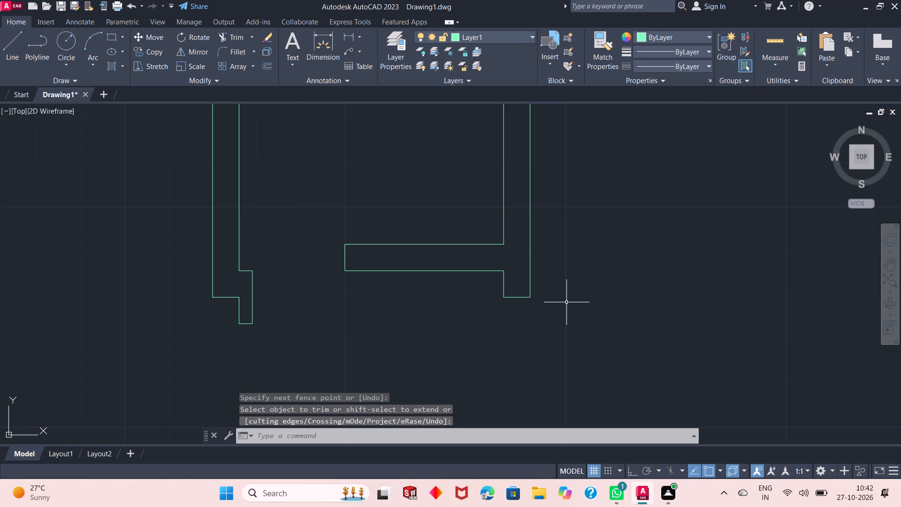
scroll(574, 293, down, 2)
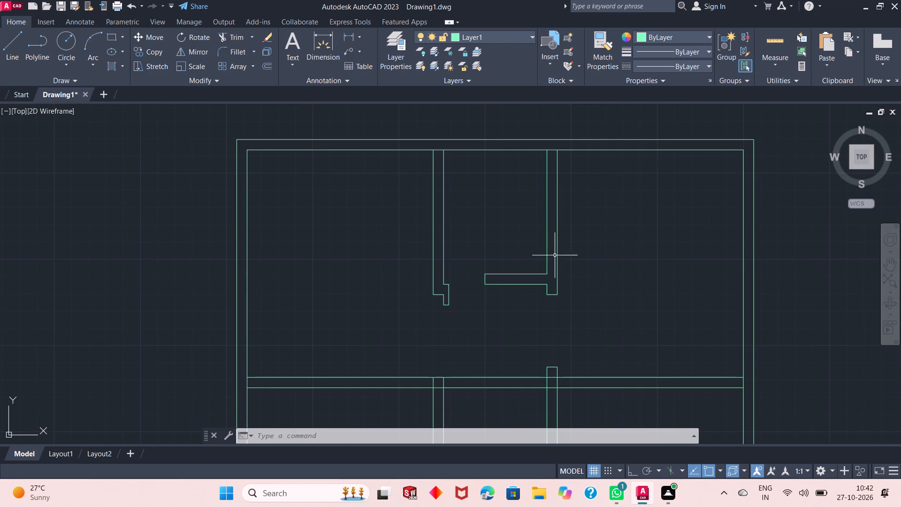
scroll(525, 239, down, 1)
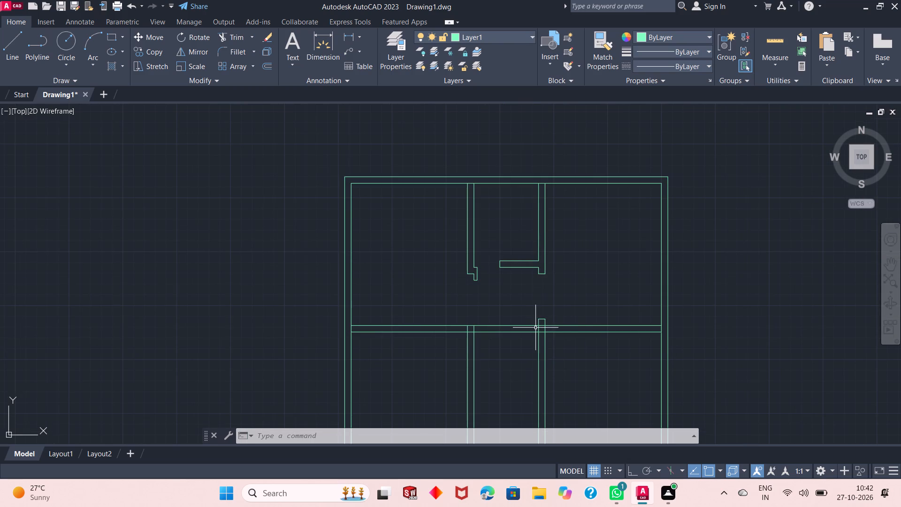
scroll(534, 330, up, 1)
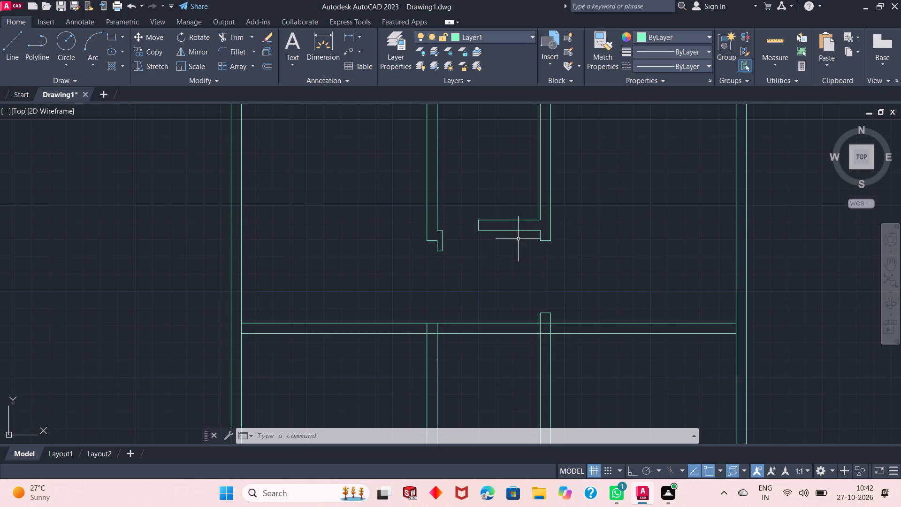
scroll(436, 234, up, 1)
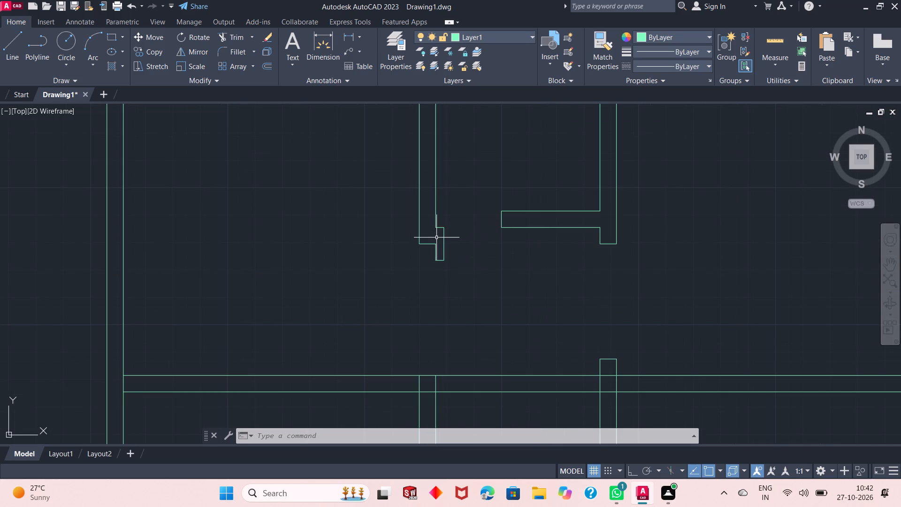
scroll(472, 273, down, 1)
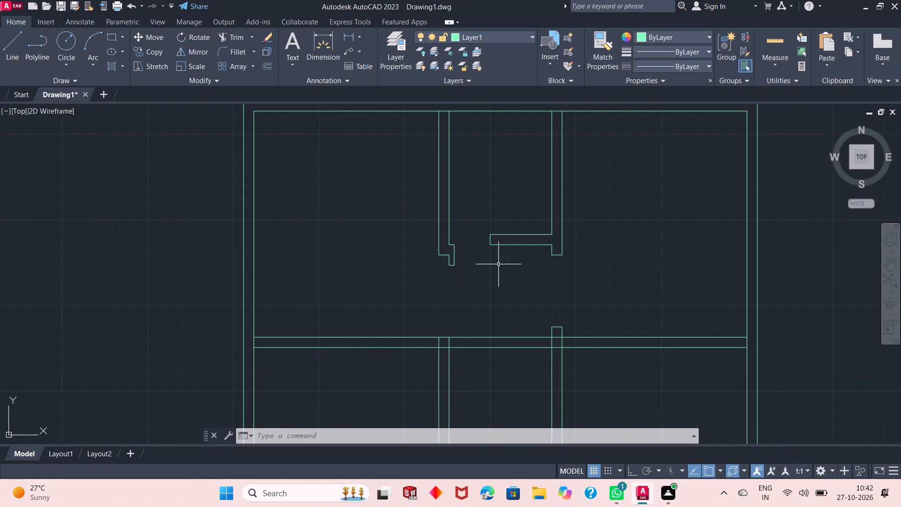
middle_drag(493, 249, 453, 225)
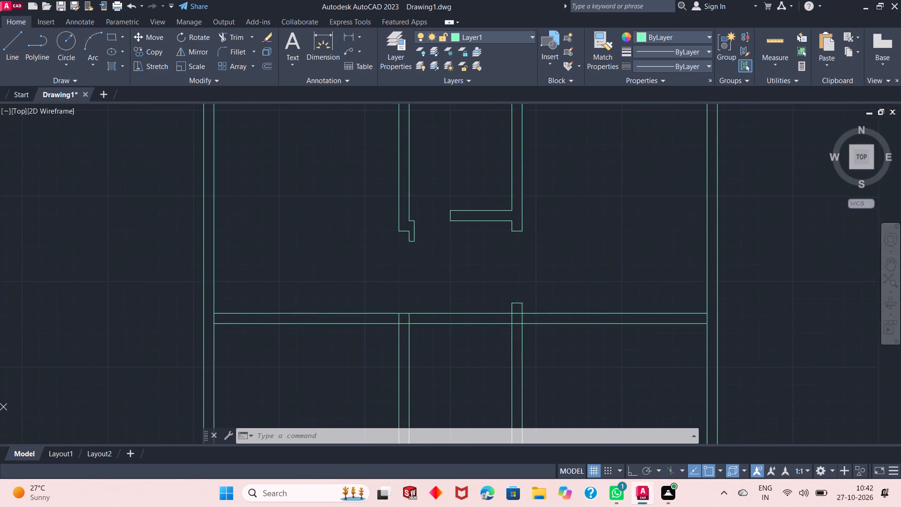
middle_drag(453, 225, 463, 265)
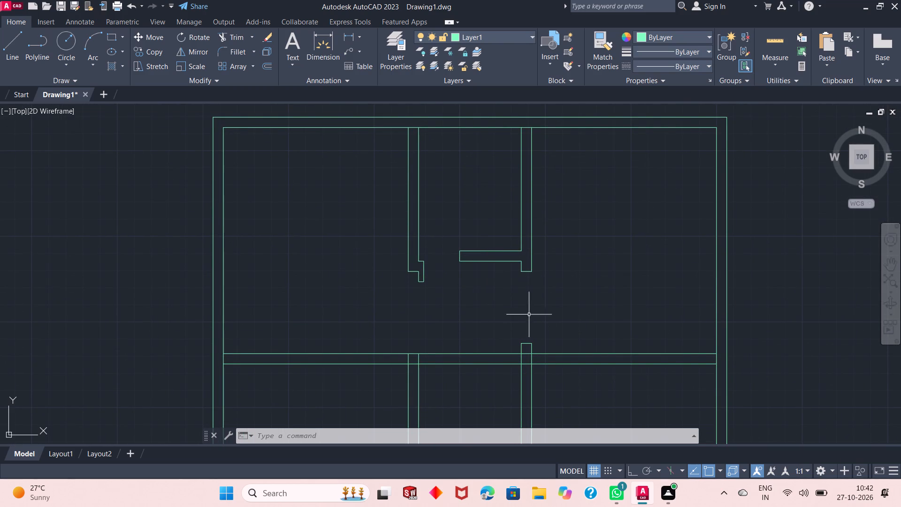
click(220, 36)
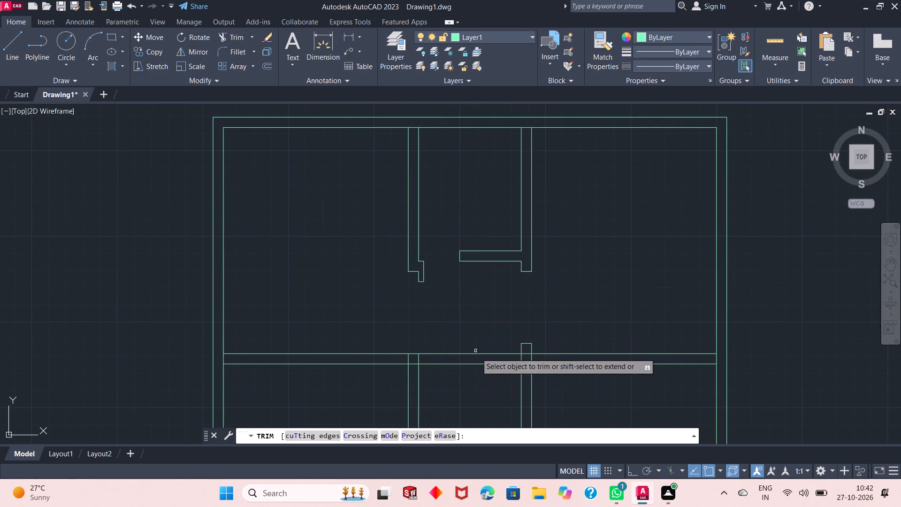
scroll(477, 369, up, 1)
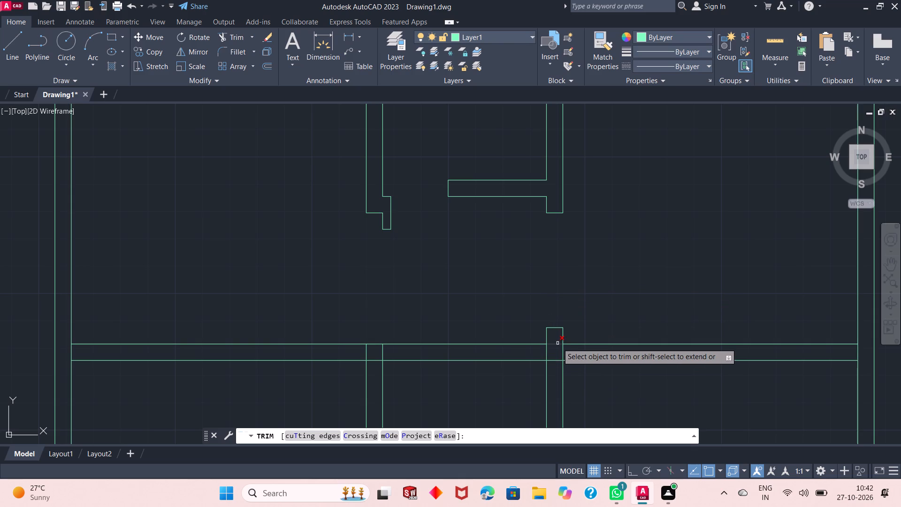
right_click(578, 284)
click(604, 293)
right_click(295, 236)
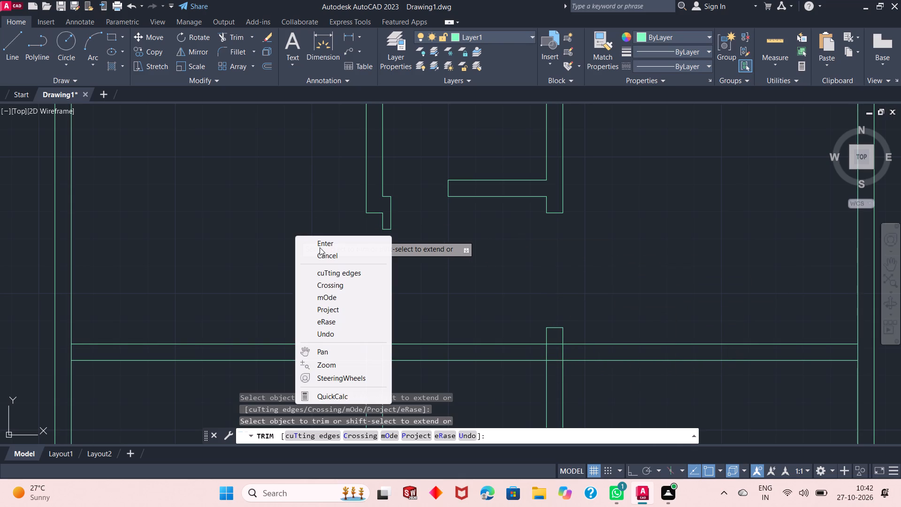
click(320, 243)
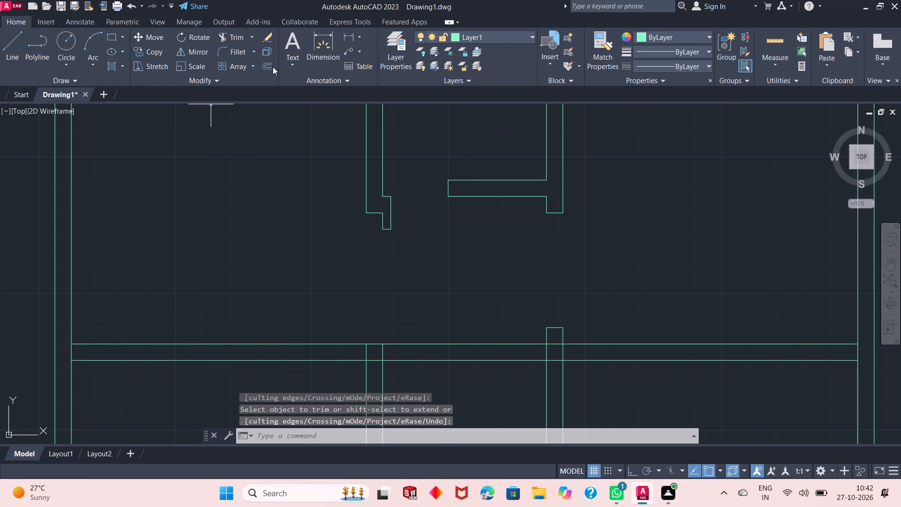
Offset the left wall's inner line below the long partition 3" into the central space, through the upper projection's lower corner.
click(273, 67)
right_click(262, 165)
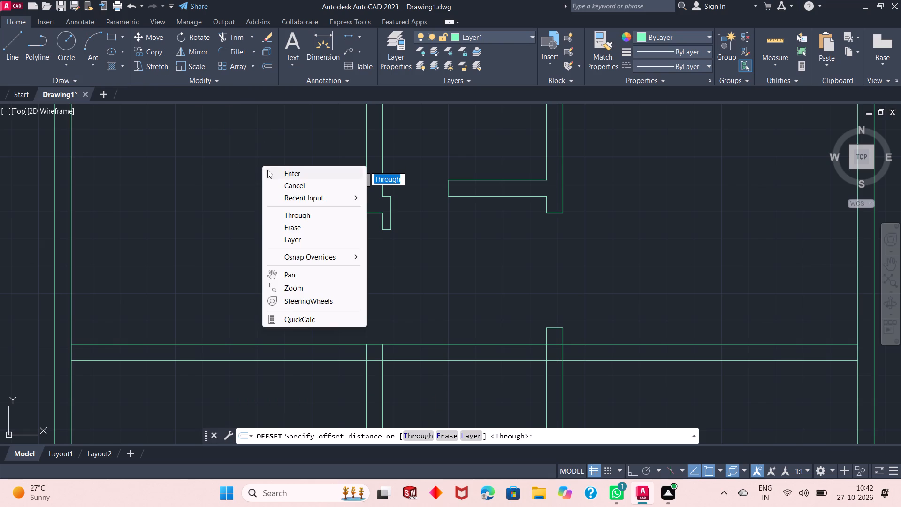
click(267, 170)
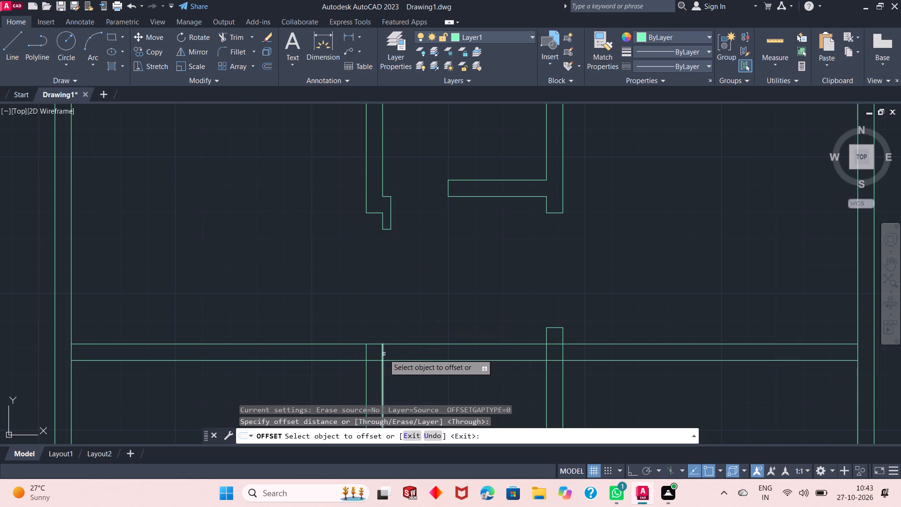
click(384, 354)
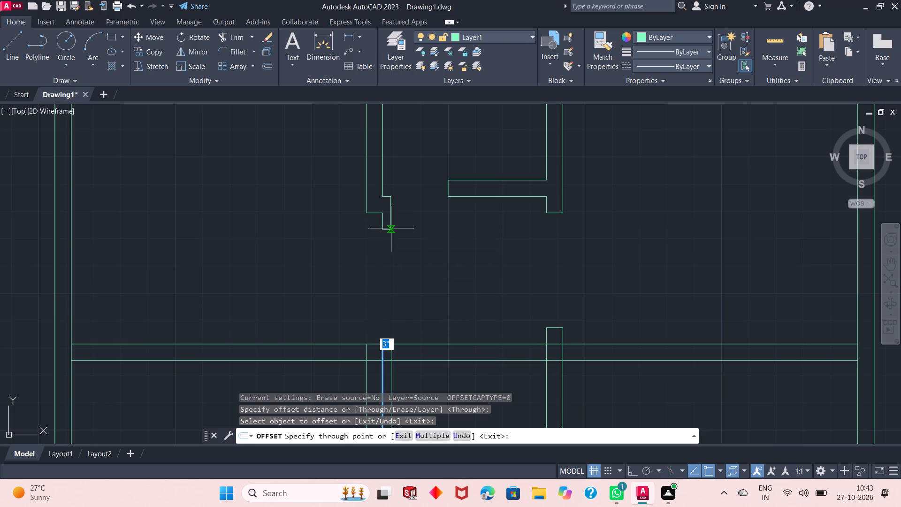
click(391, 229)
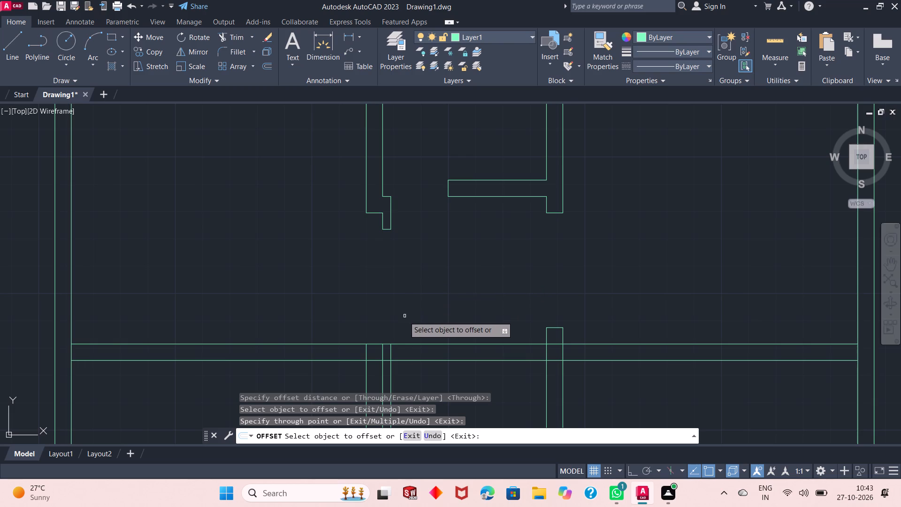
right_click(422, 287)
click(437, 292)
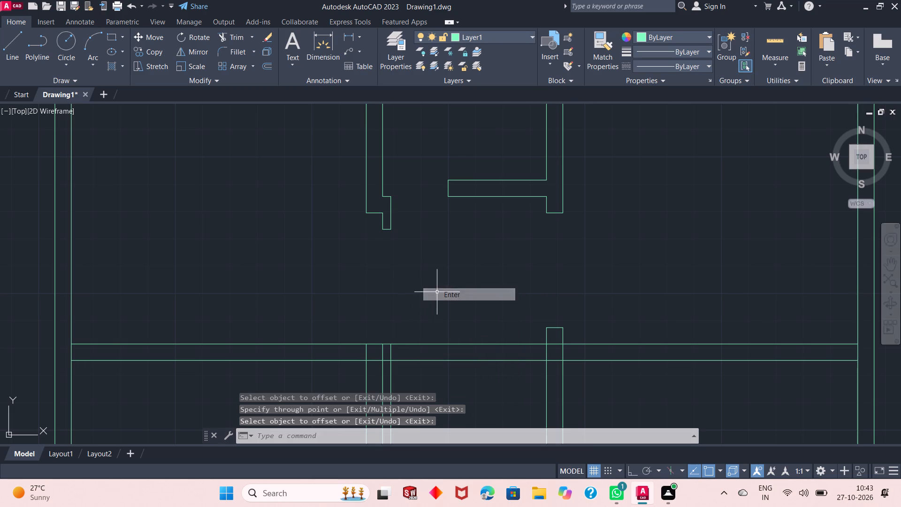
Trim the top outer wall's inner line where it crosses the central space's right and left walls.
scroll(438, 270, down, 1)
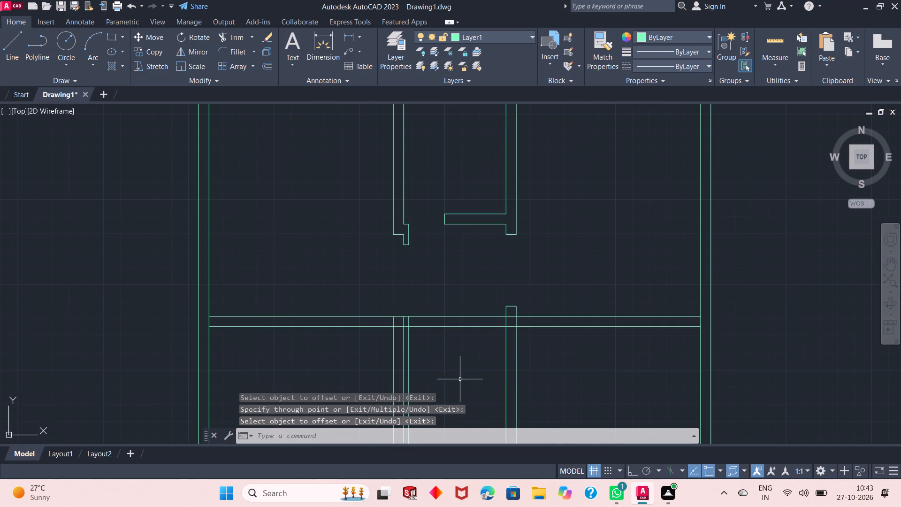
scroll(450, 364, up, 1)
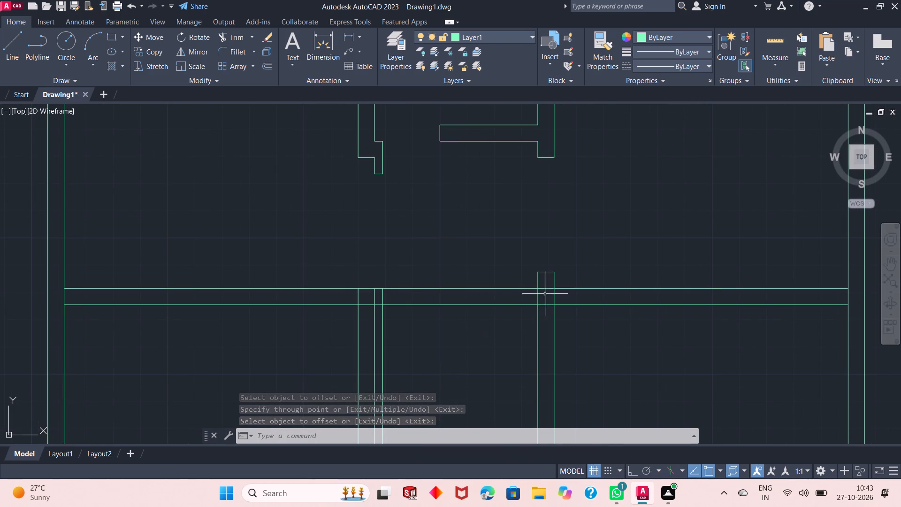
click(239, 39)
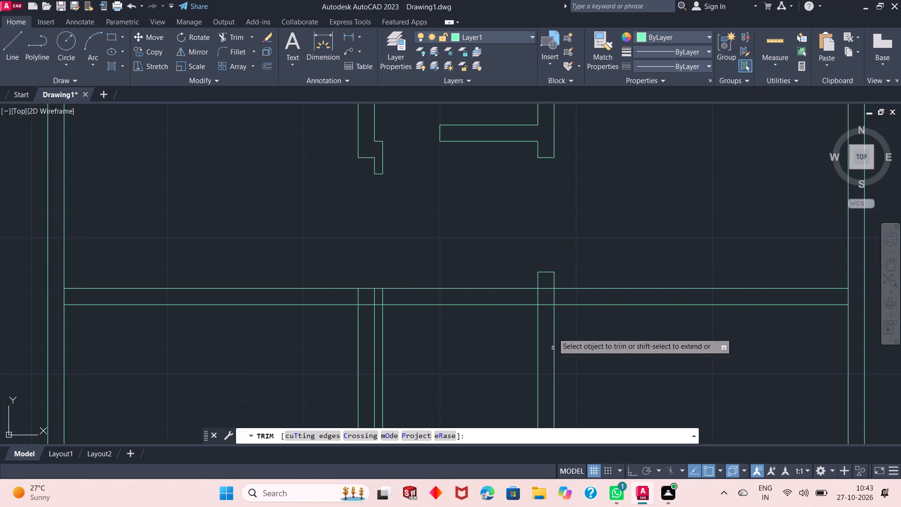
scroll(493, 361, up, 1)
scroll(492, 361, down, 4)
scroll(489, 298, up, 2)
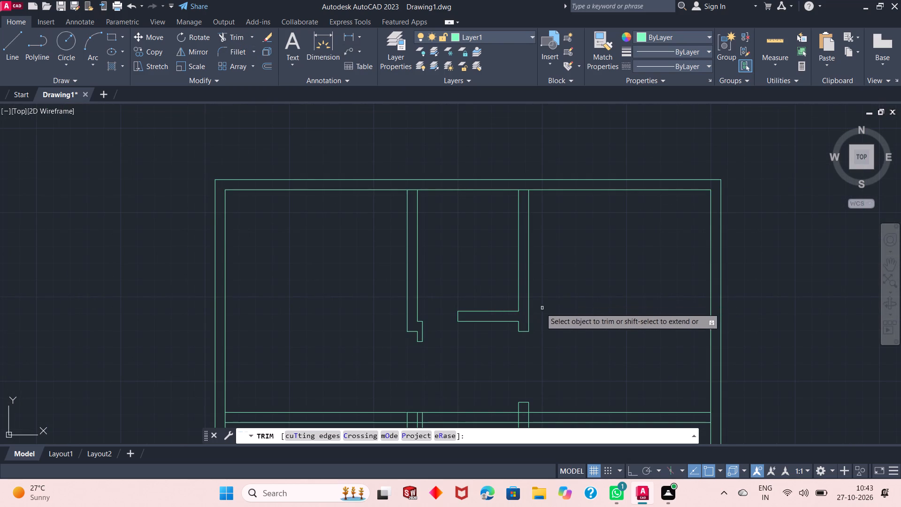
click(521, 193)
click(524, 184)
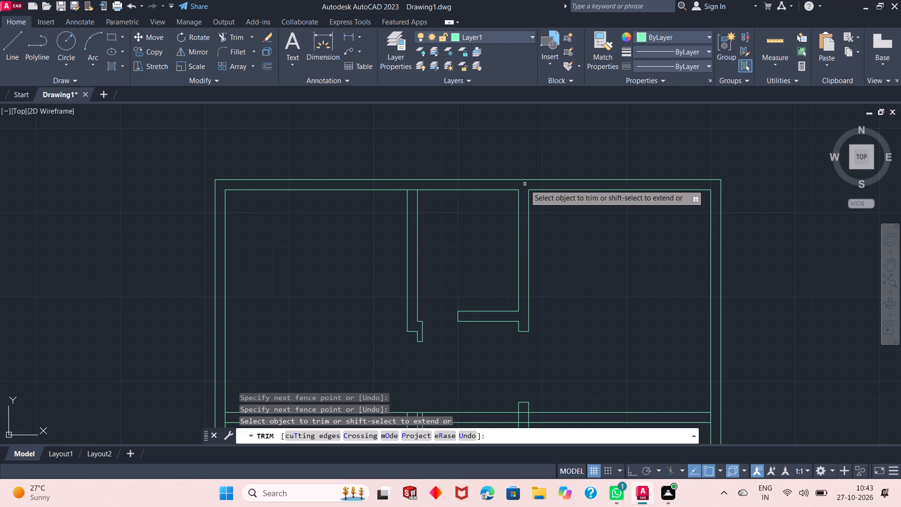
click(412, 194)
click(412, 188)
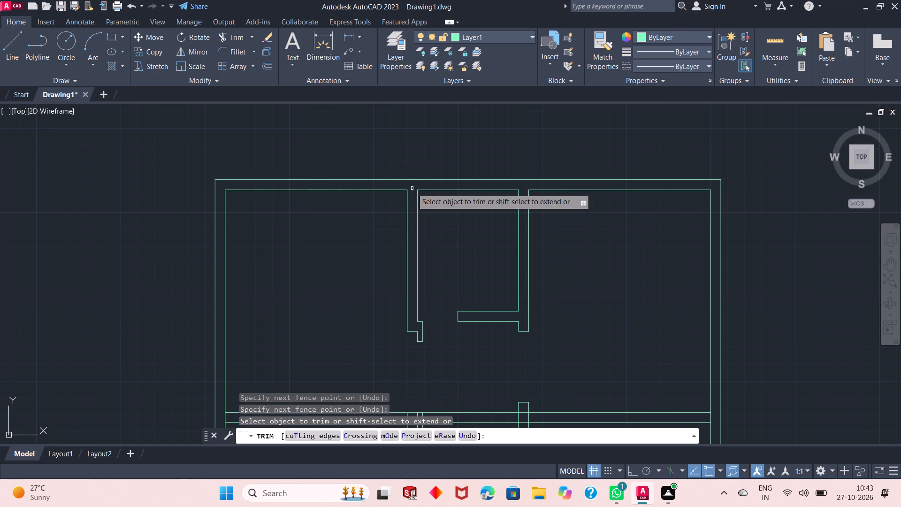
Trim both long partition lines across the central space, between the 3" offset line and the right wall.
scroll(450, 215, down, 1)
scroll(445, 367, up, 1)
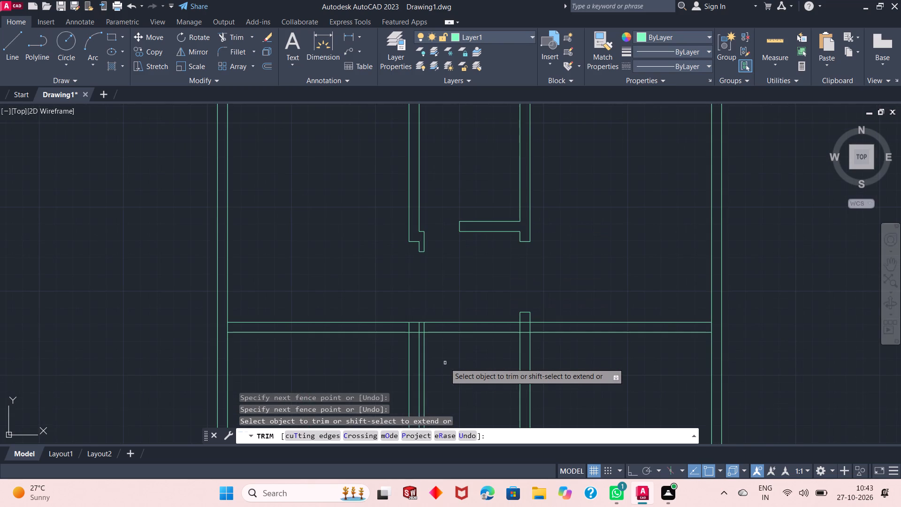
scroll(445, 363, up, 1)
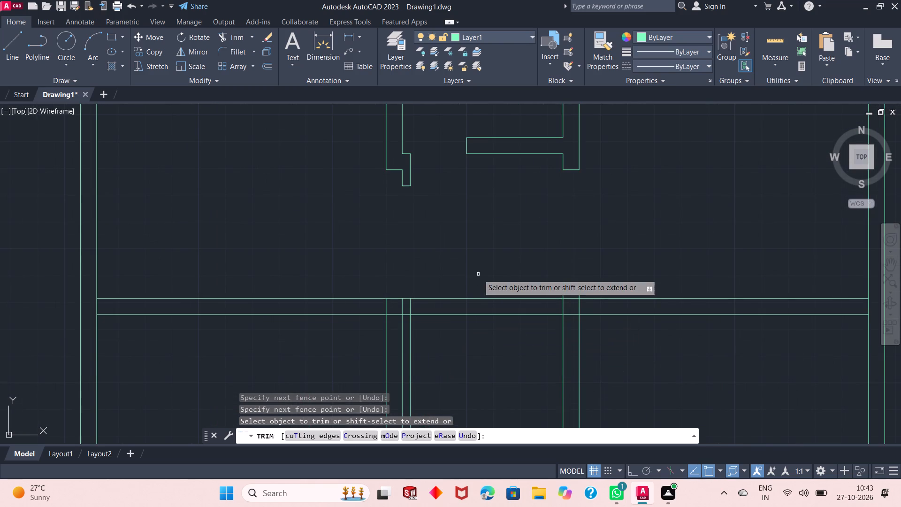
click(478, 274)
click(473, 368)
Trim the overlapping lines where the right wall meets the long partition, and remove both right wall lines below the partition.
click(588, 307)
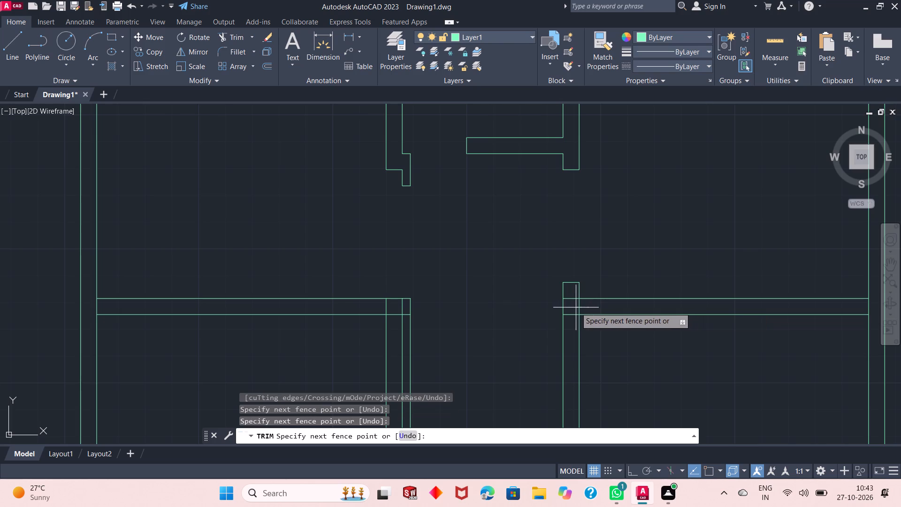
click(571, 299)
click(574, 300)
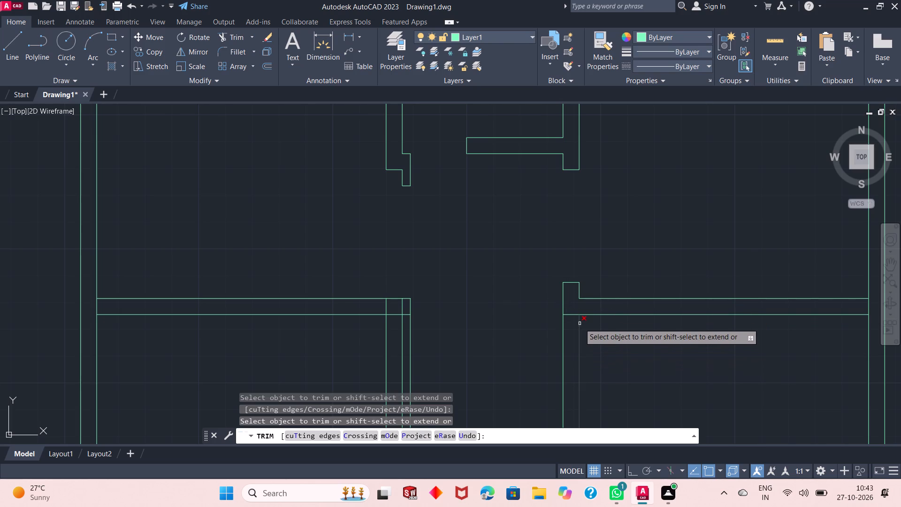
scroll(571, 312, down, 1)
click(597, 370)
click(553, 387)
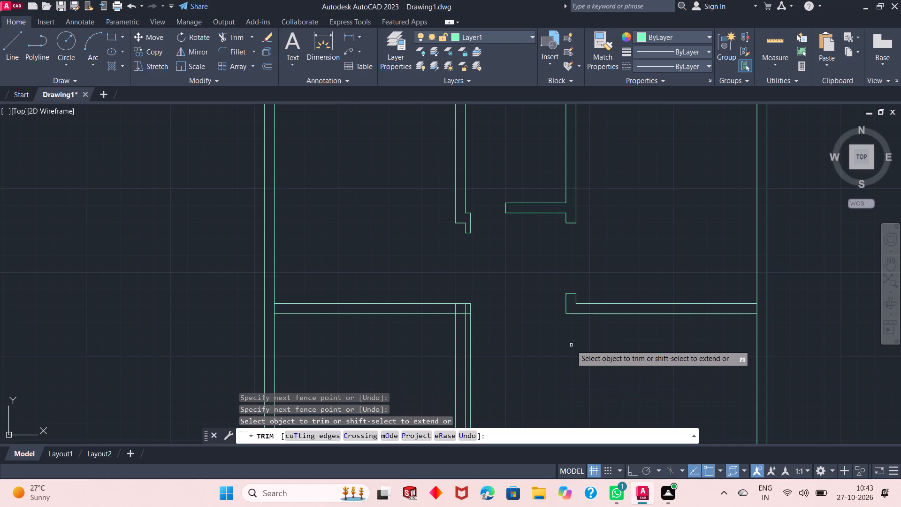
Trim the left wall's lines inside the end of the left long partition, and remove its three vertical lines below the partition.
scroll(541, 245, down, 1)
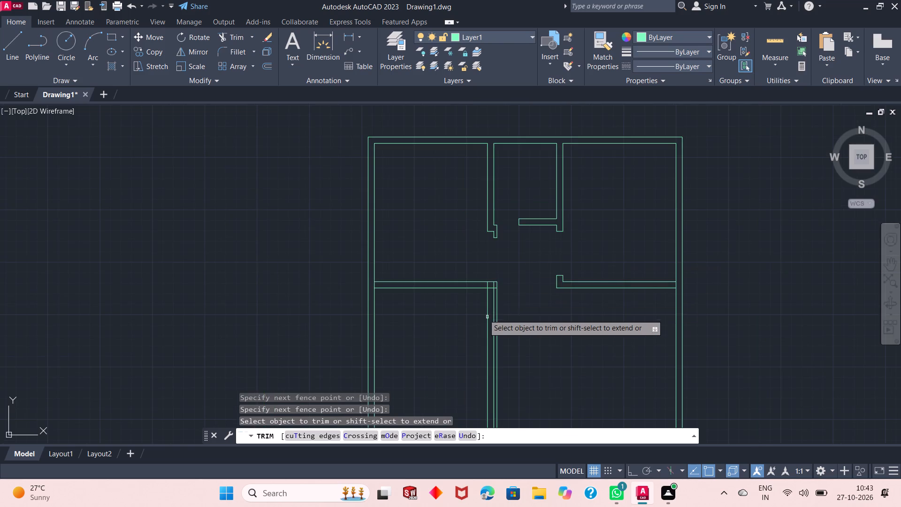
scroll(481, 301, up, 3)
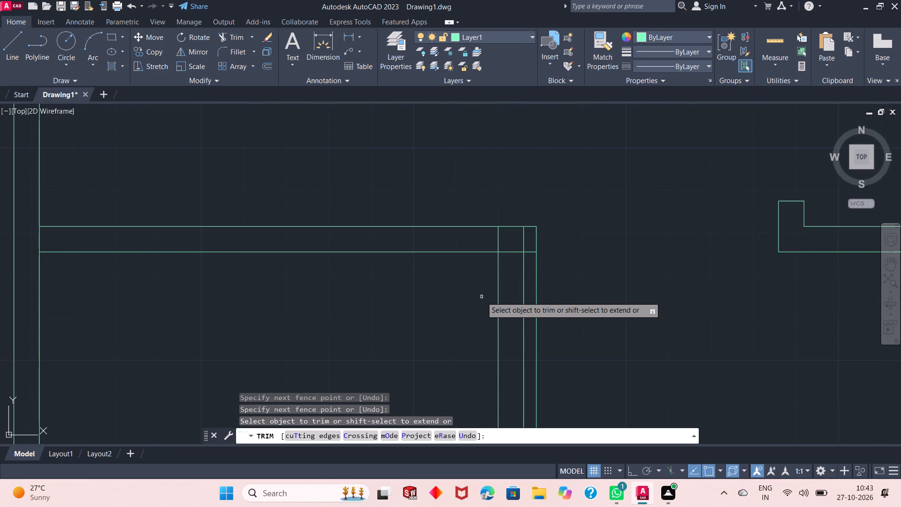
click(526, 243)
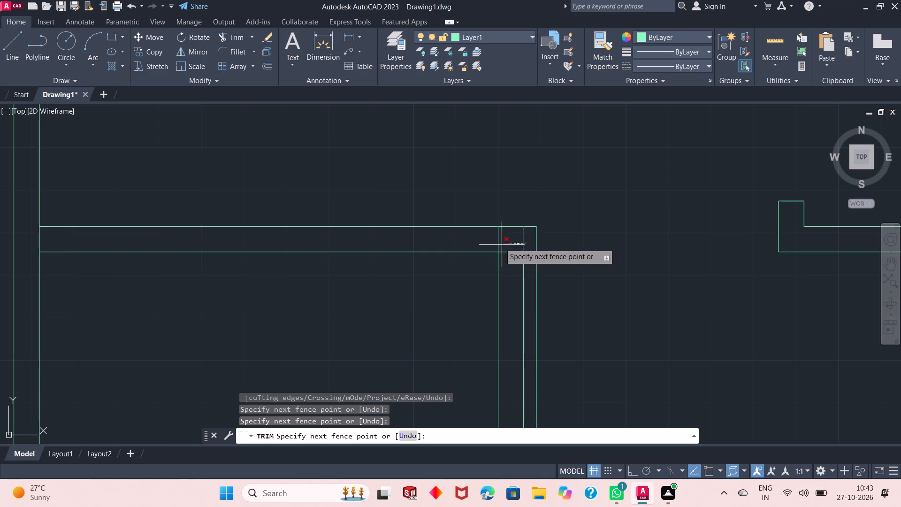
click(496, 240)
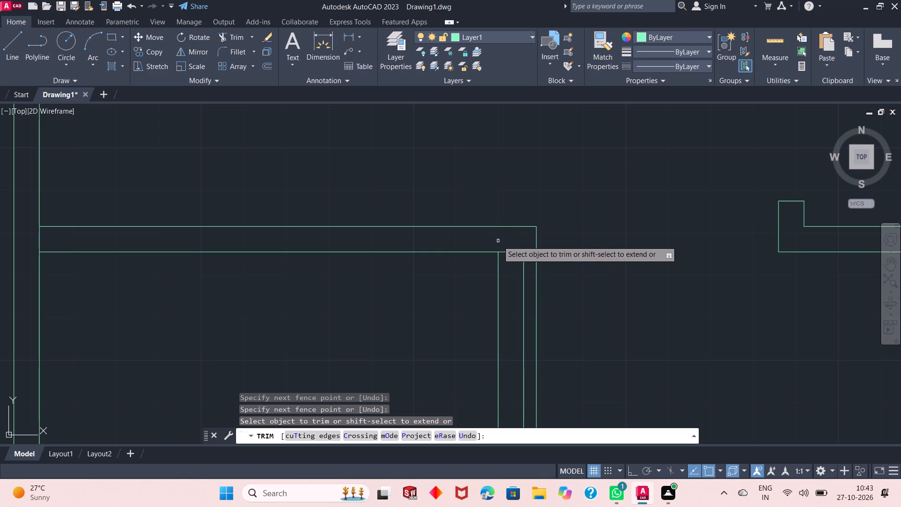
click(569, 288)
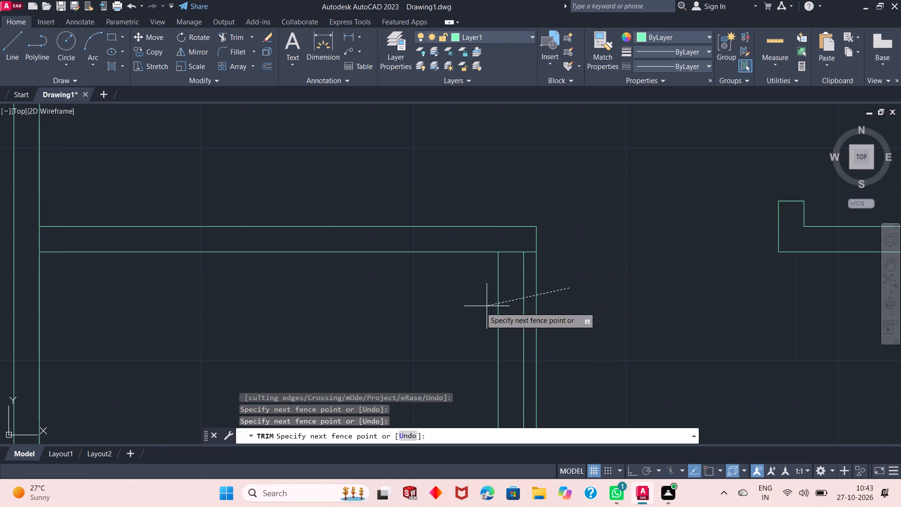
click(462, 310)
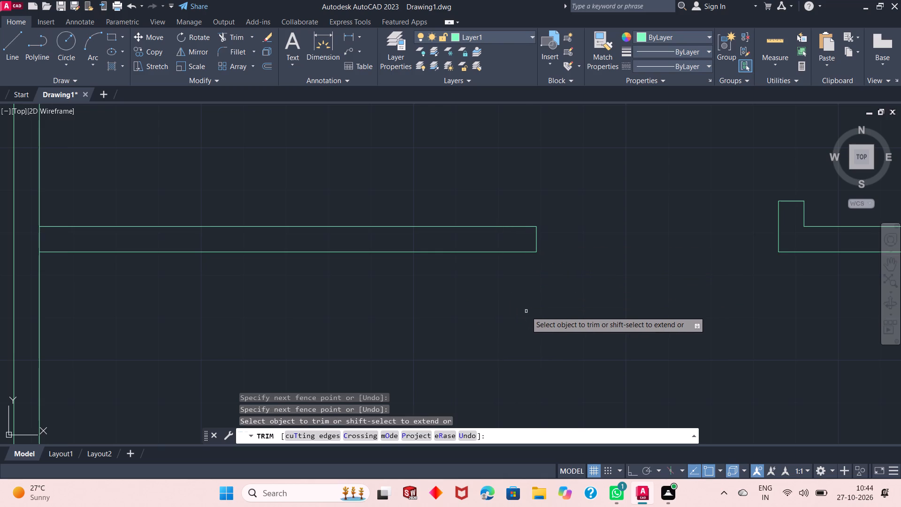
scroll(526, 311, down, 2)
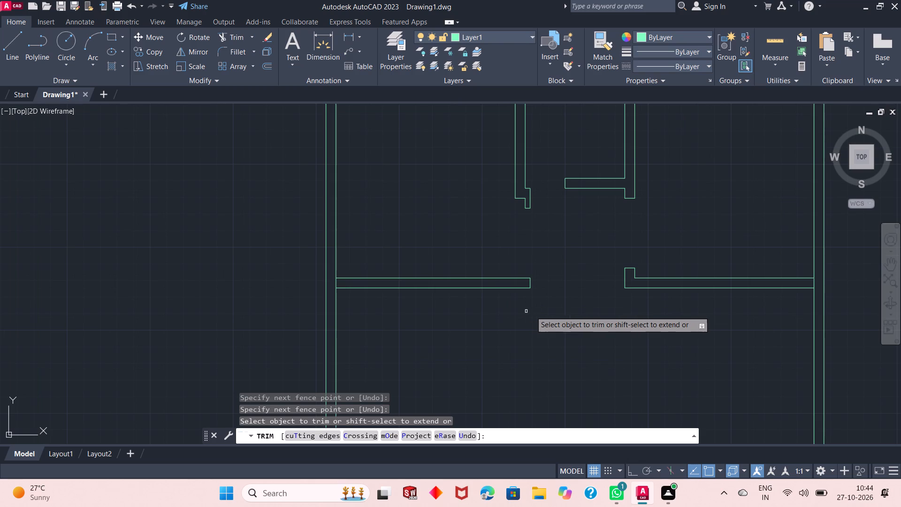
right_drag(561, 230, 550, 240)
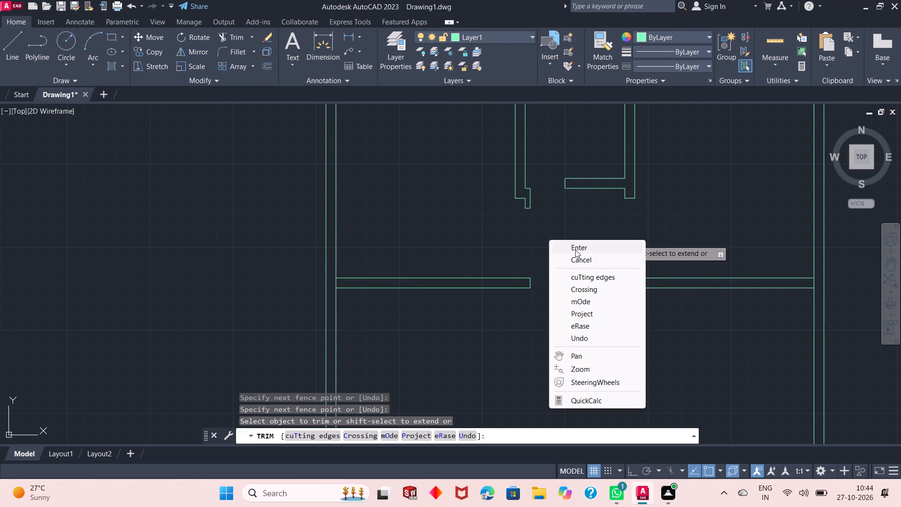
click(575, 250)
Trim the left outer wall's inner line between the two long partition lines to open the wall junction.
scroll(550, 297, down, 1)
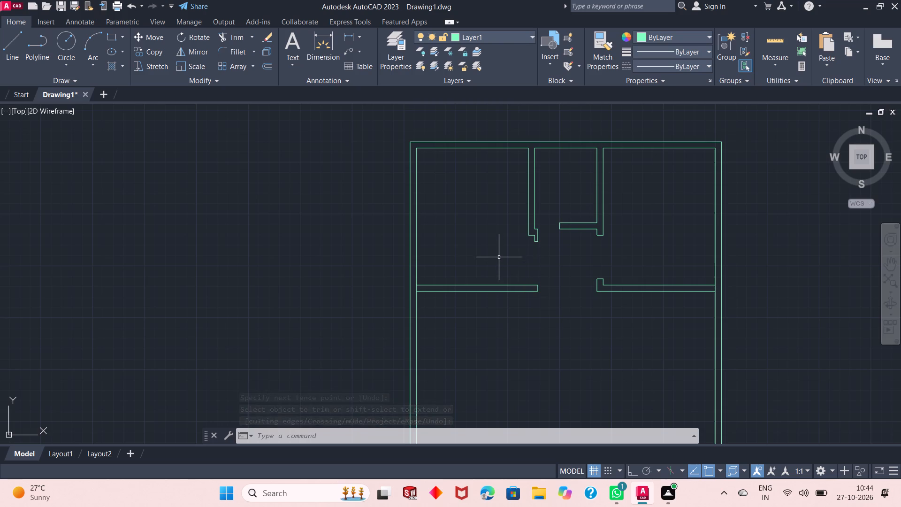
scroll(496, 253, down, 1)
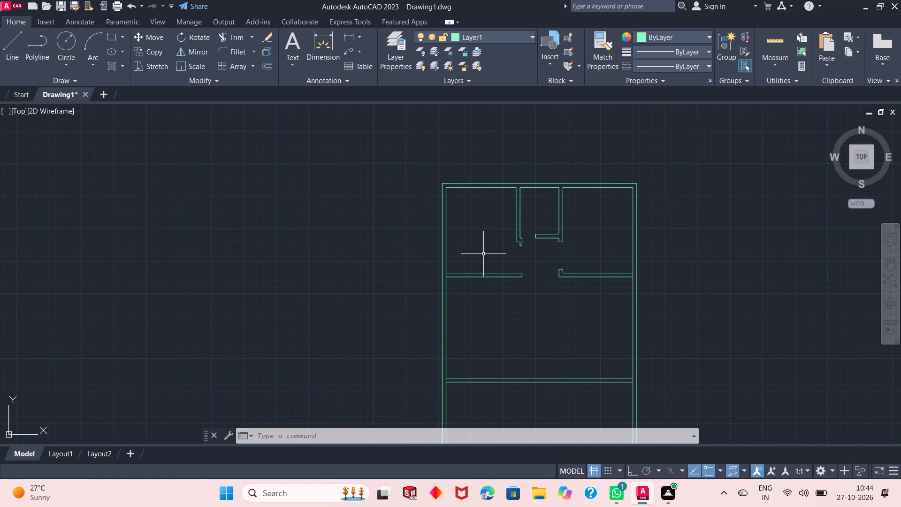
scroll(476, 252, up, 1)
right_click(476, 252)
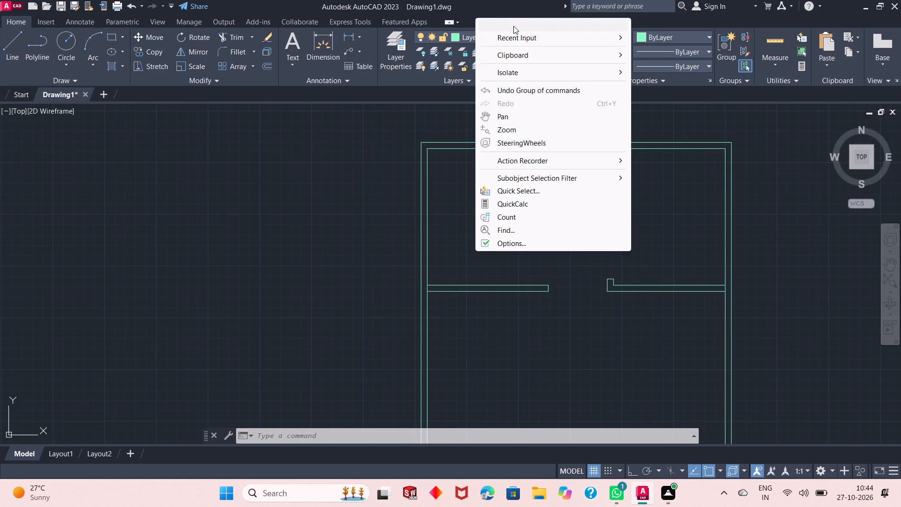
click(513, 26)
scroll(446, 306, up, 2)
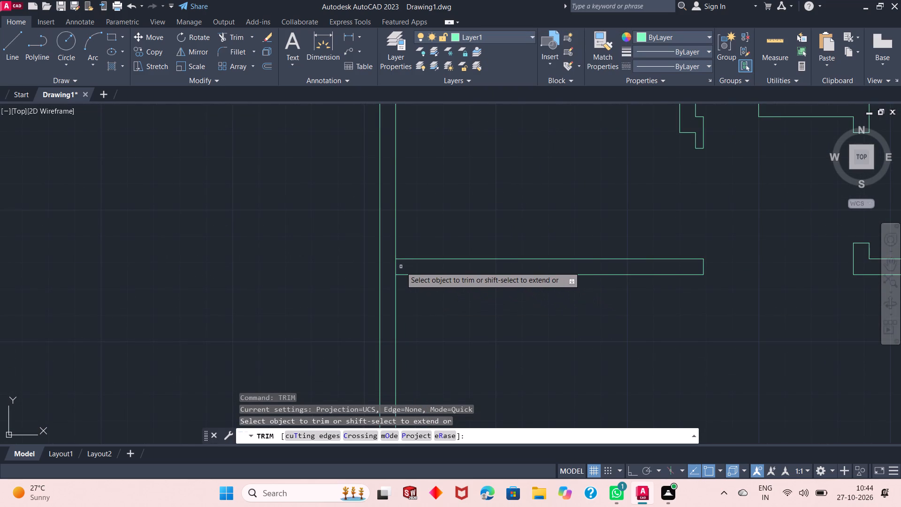
click(401, 267)
click(393, 268)
right_click(501, 192)
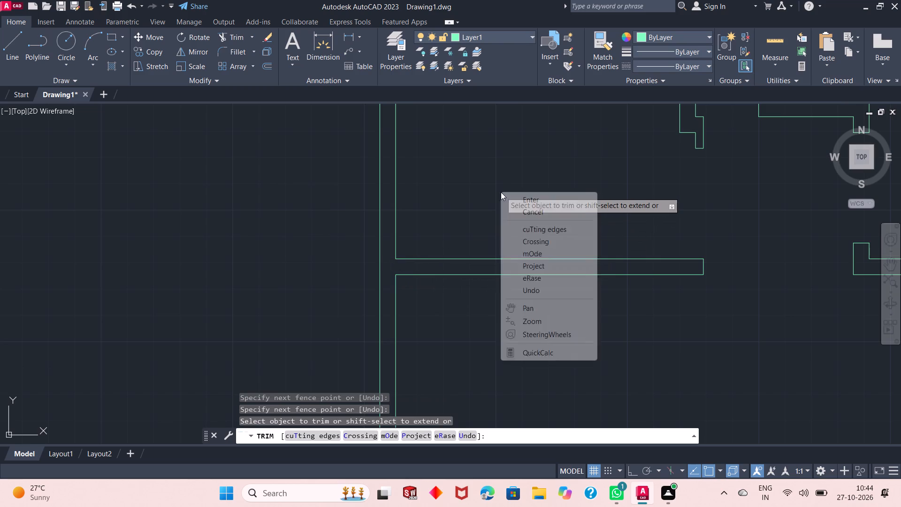
click(509, 201)
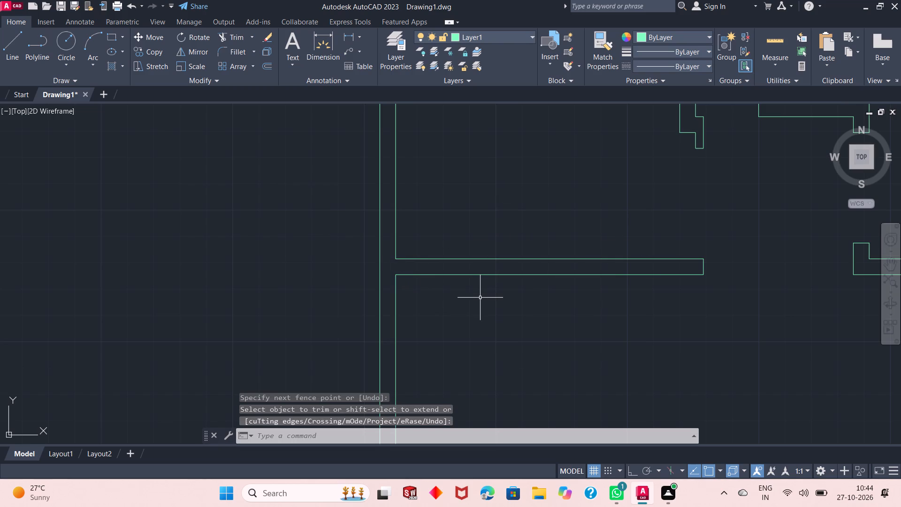
Trim the right outer wall's inner line between the two long partition lines to open the wall junction.
scroll(441, 293, down, 2)
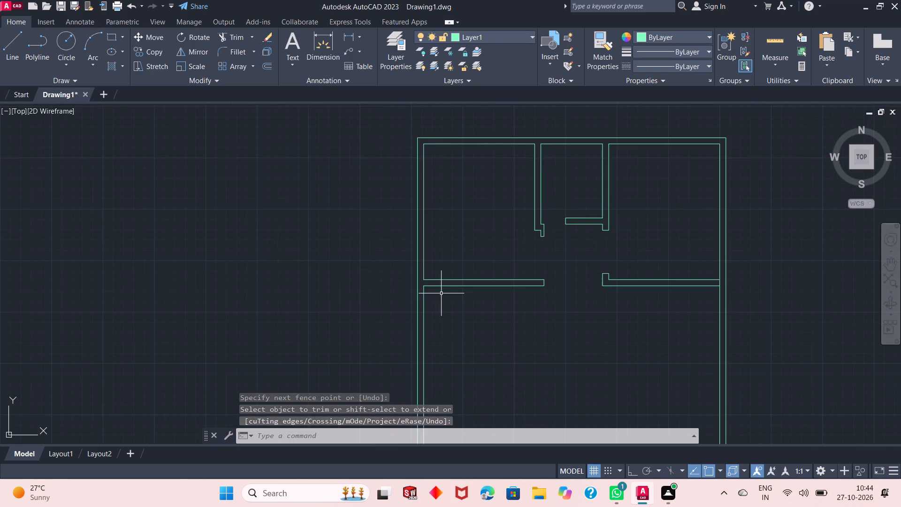
scroll(458, 247, down, 1)
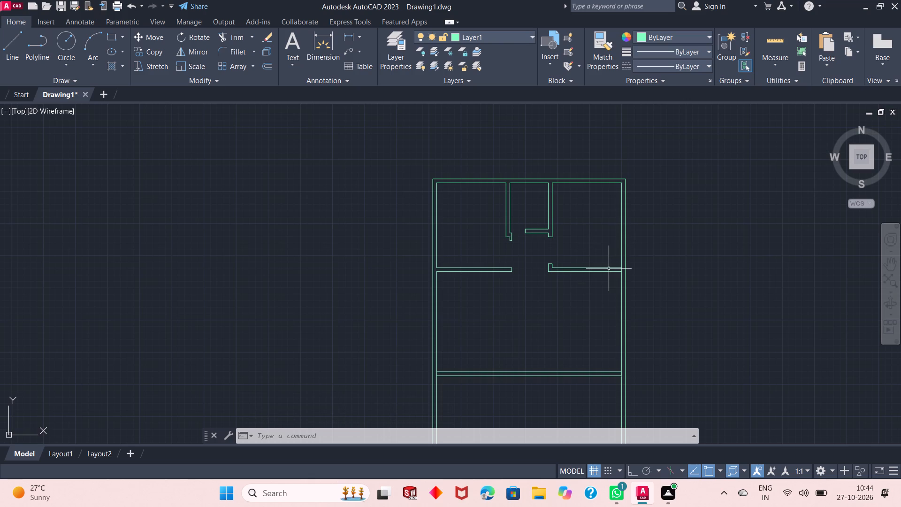
scroll(609, 269, up, 3)
right_click(710, 206)
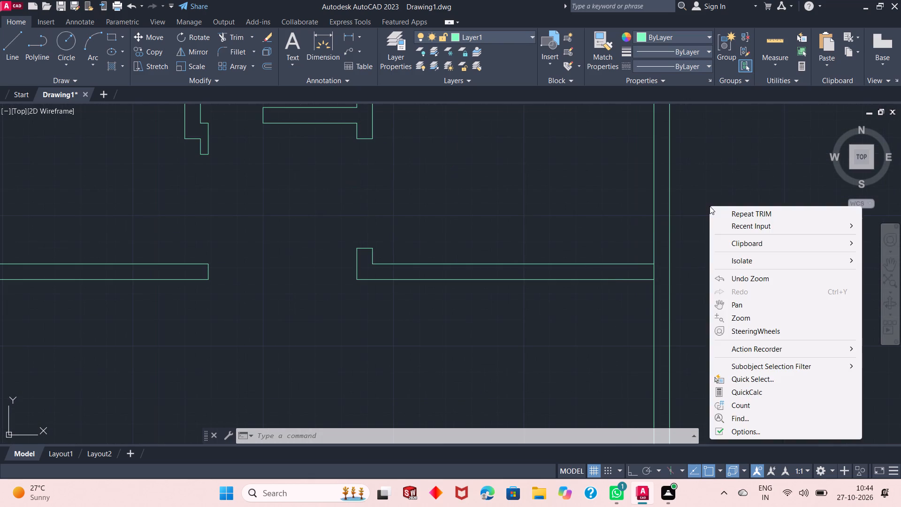
click(722, 214)
click(654, 269)
right_click(682, 246)
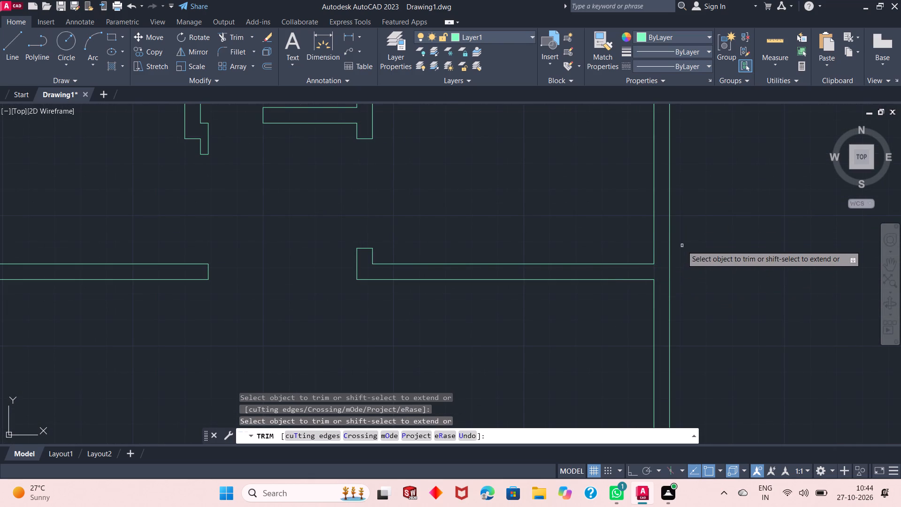
click(691, 252)
Offset the right outer wall's inner line below the long partition 4'6" into the middle room.
scroll(594, 286, down, 1)
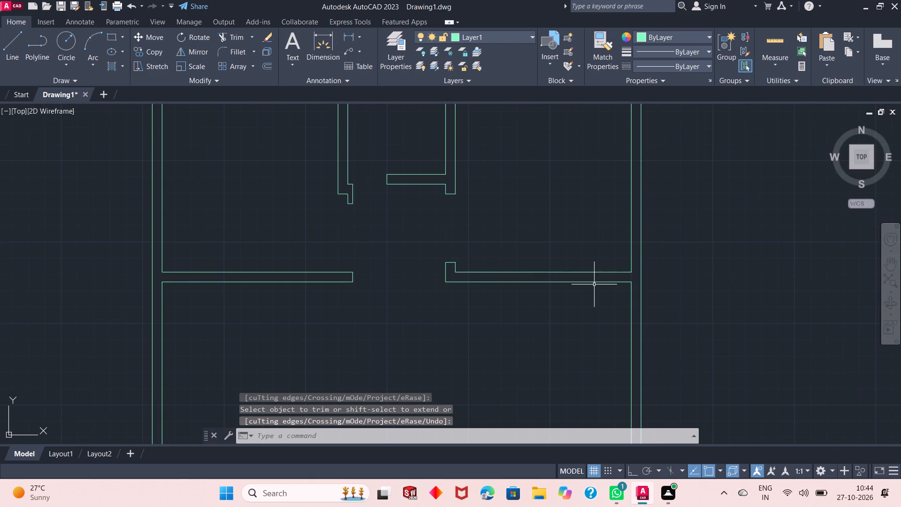
scroll(611, 266, down, 3)
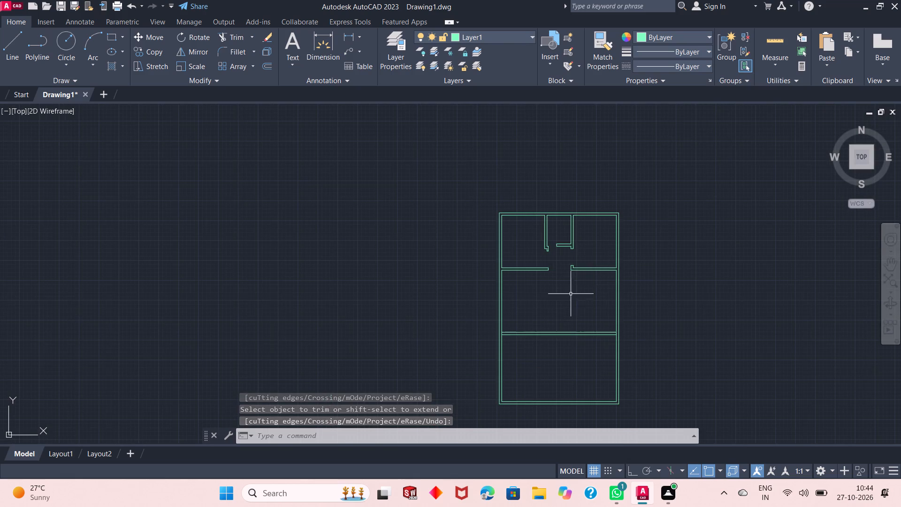
scroll(557, 337, up, 2)
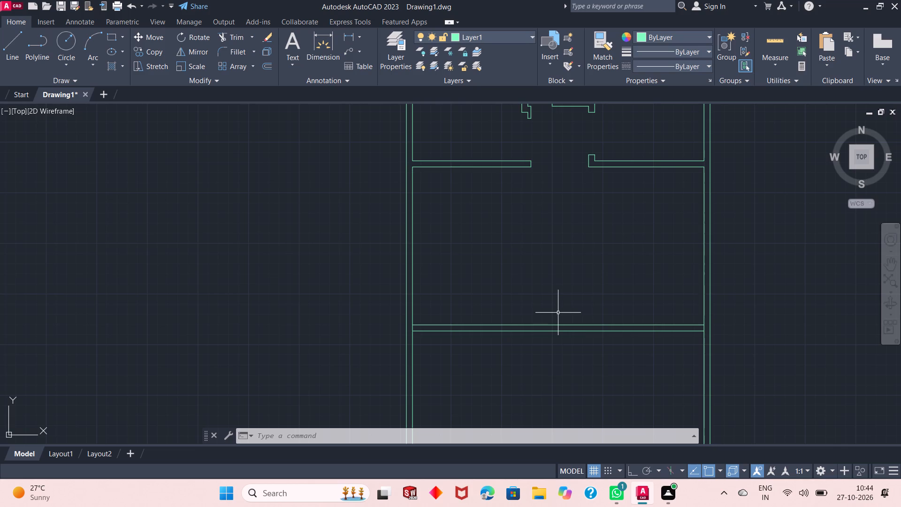
scroll(533, 241, down, 1)
scroll(532, 268, up, 1)
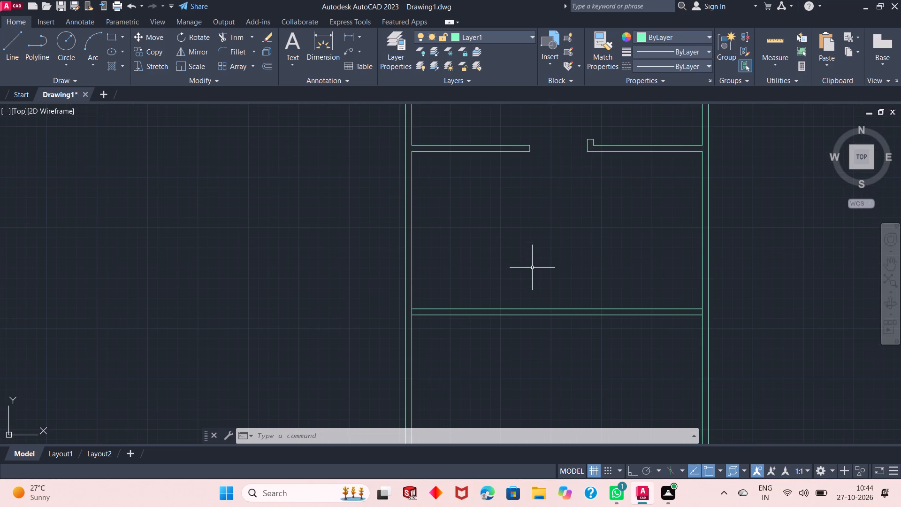
scroll(532, 268, down, 1)
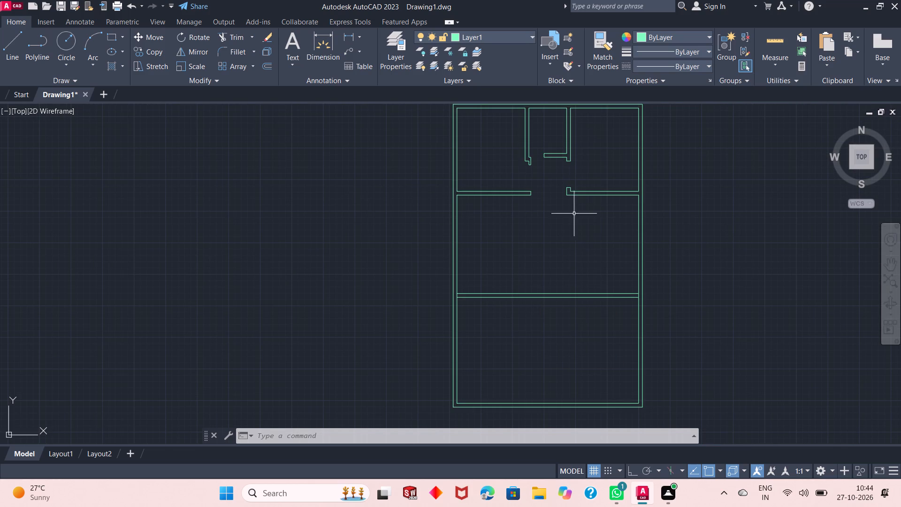
scroll(631, 168, up, 3)
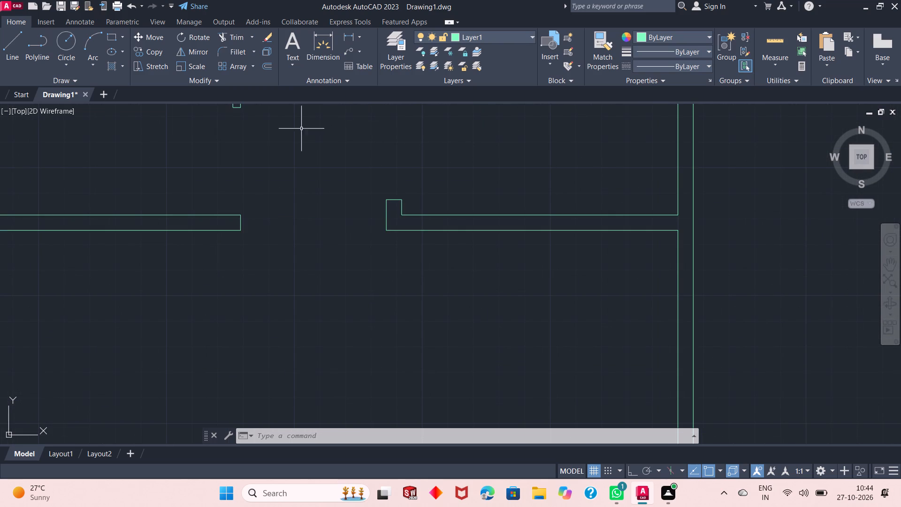
click(266, 69)
right_click(300, 178)
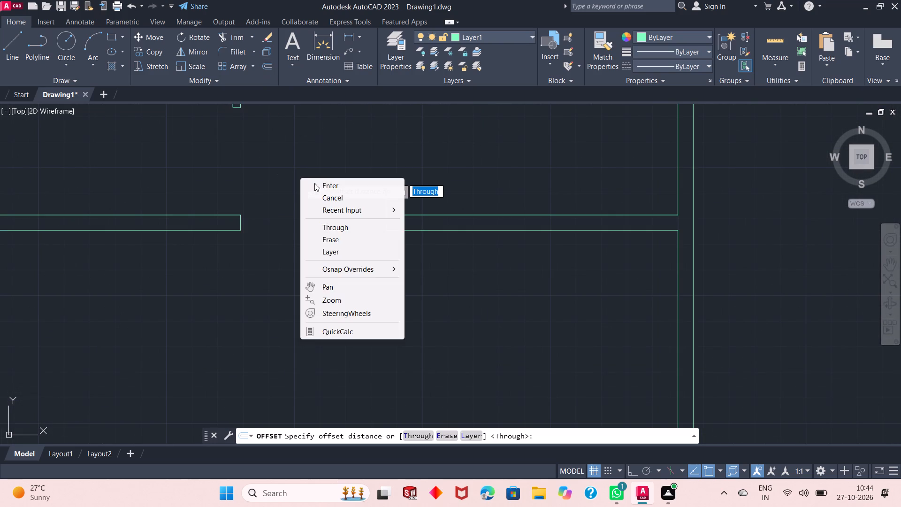
click(319, 186)
click(677, 255)
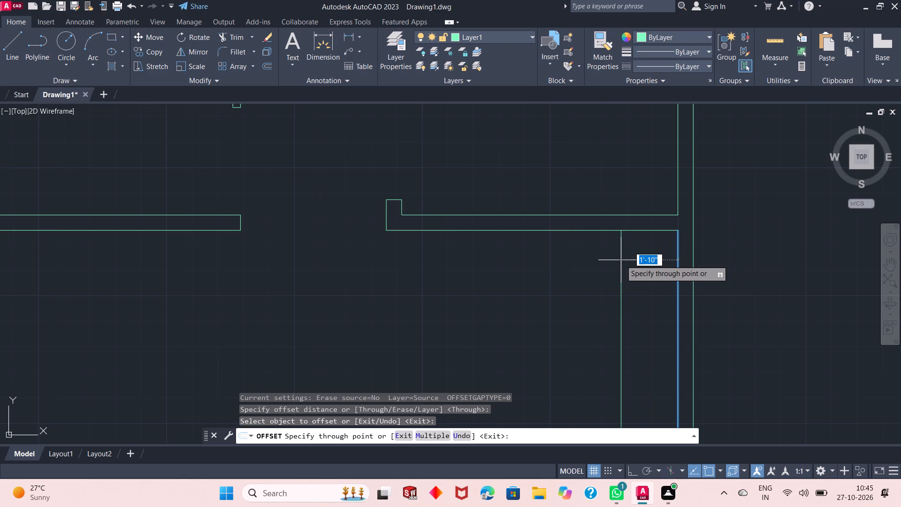
text(4'6")
key(Return)
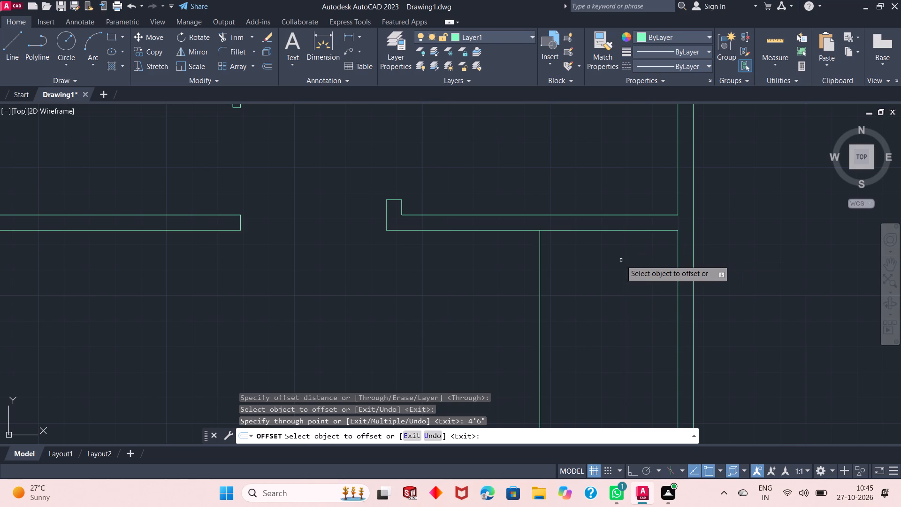
Offset the new vertical line in the middle room 6" away from the right outer wall to give the wall its thickness.
scroll(657, 217, down, 2)
scroll(613, 225, up, 1)
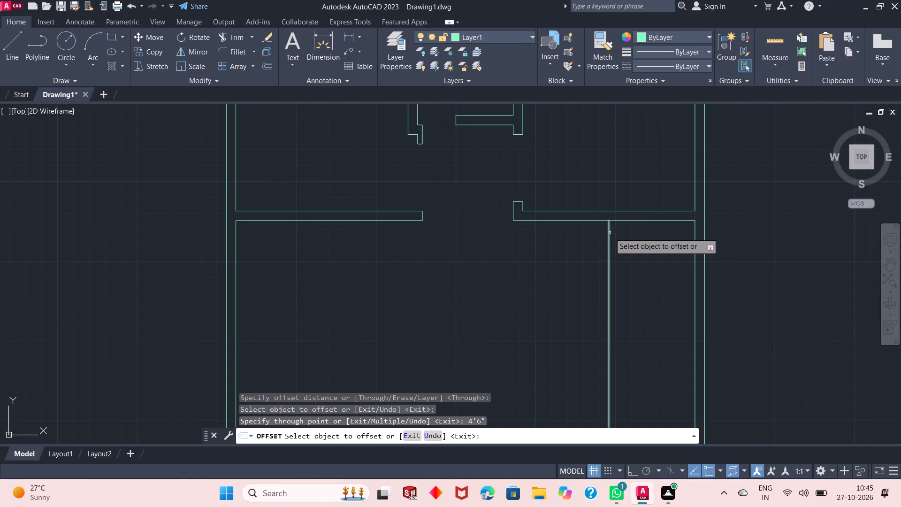
click(609, 233)
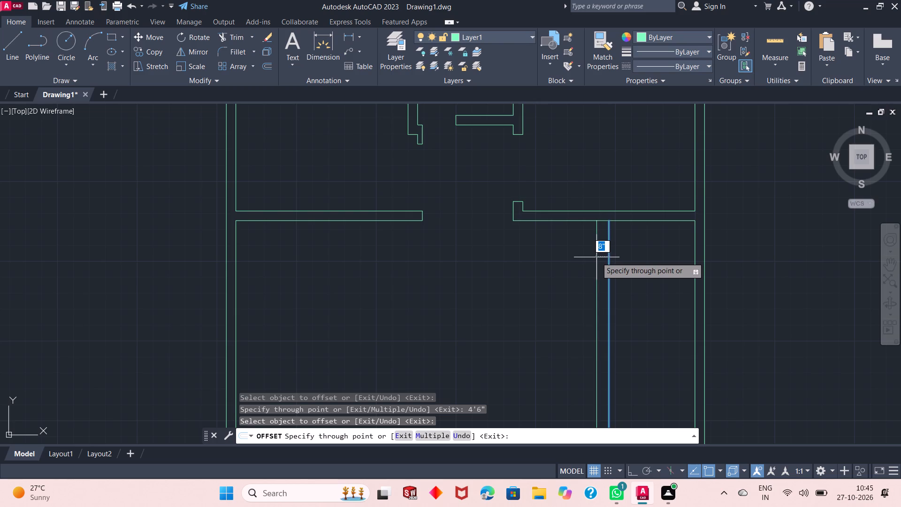
key(6)
key(shift+quotedbl)
key(Return)
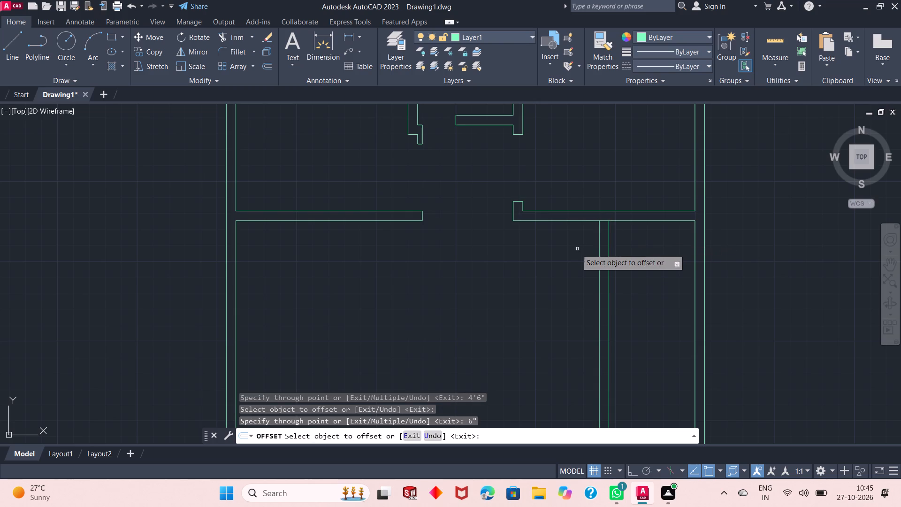
scroll(574, 265, down, 2)
scroll(574, 264, up, 1)
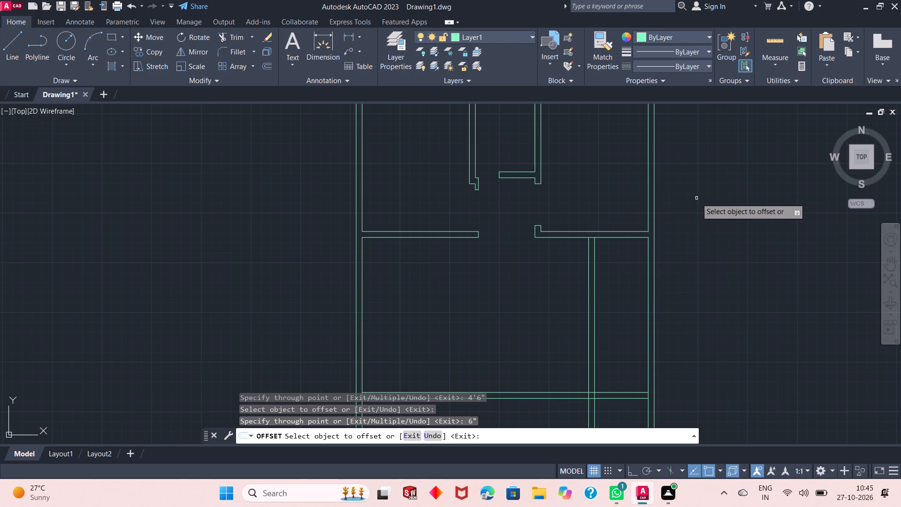
right_click(696, 198)
click(708, 203)
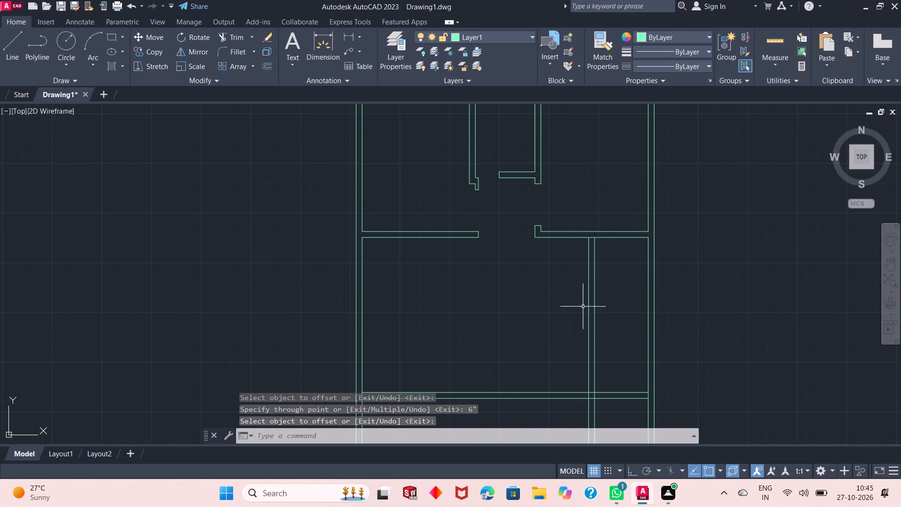
Trim both lines of the new vertical wall where they run below the lower long partition into the bottom room.
click(241, 40)
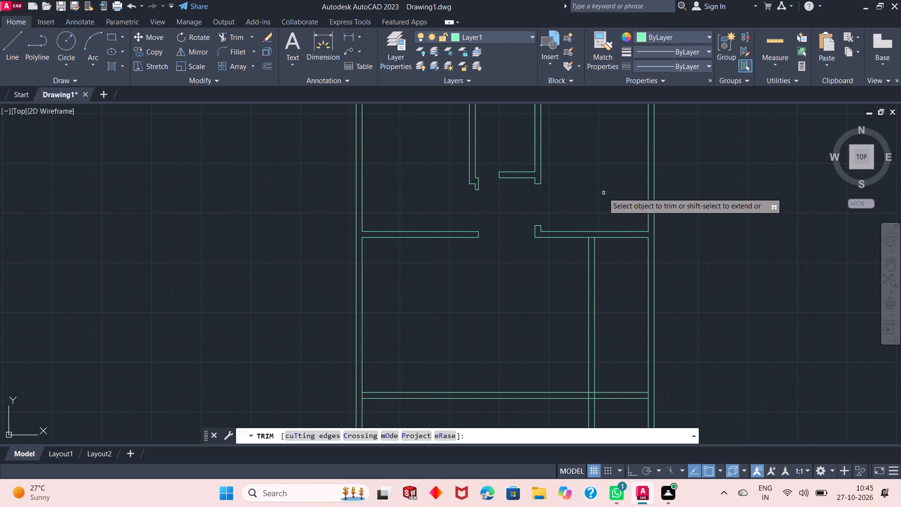
scroll(585, 186, down, 1)
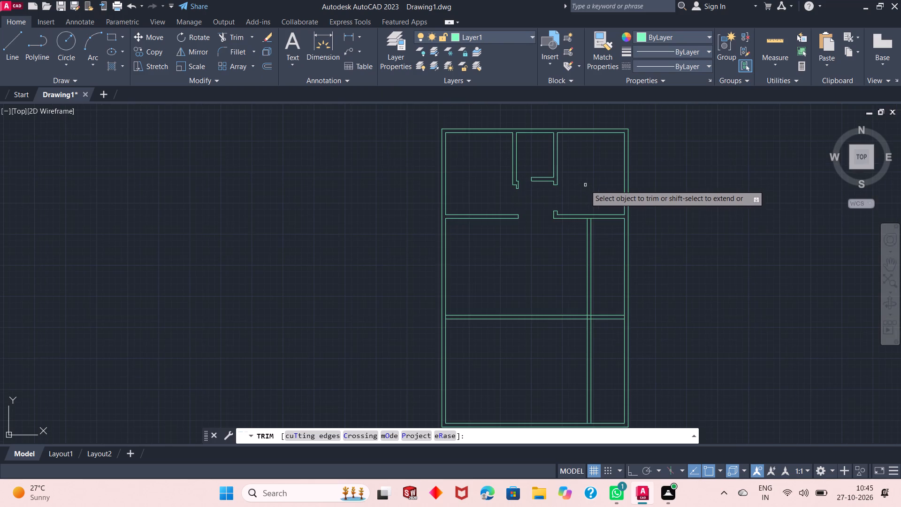
scroll(604, 376, up, 1)
scroll(606, 308, down, 2)
scroll(606, 307, up, 1)
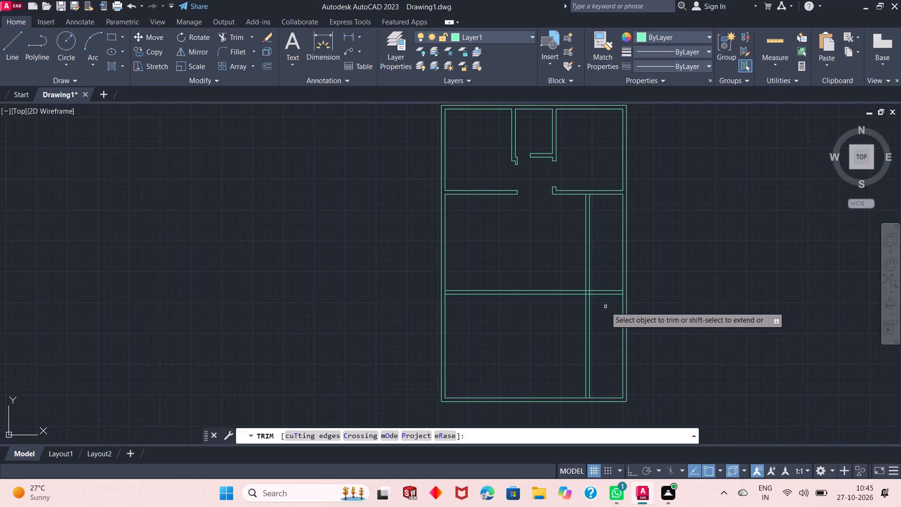
scroll(605, 307, up, 1)
scroll(605, 307, down, 1)
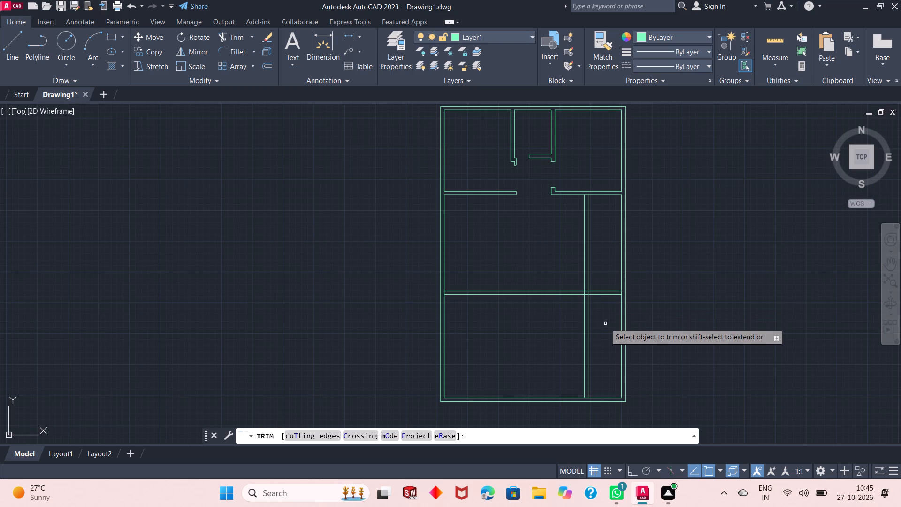
click(601, 324)
click(565, 339)
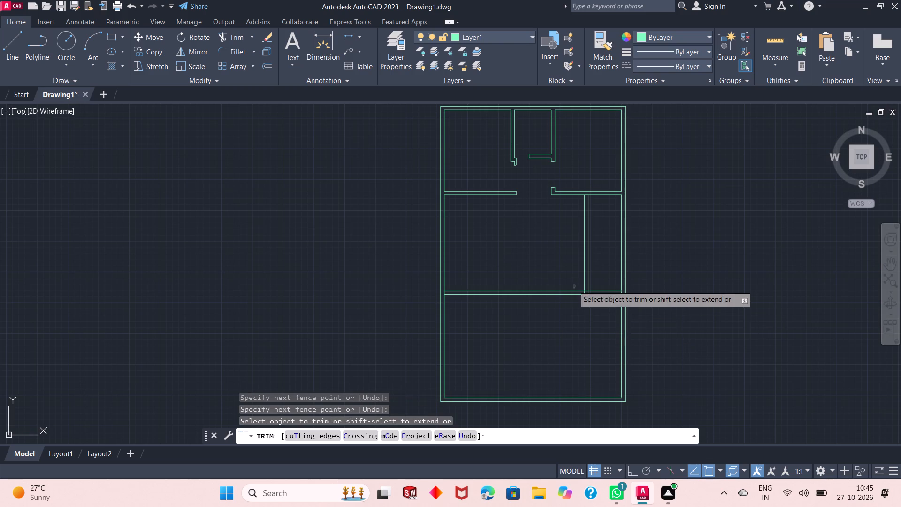
scroll(592, 244, up, 1)
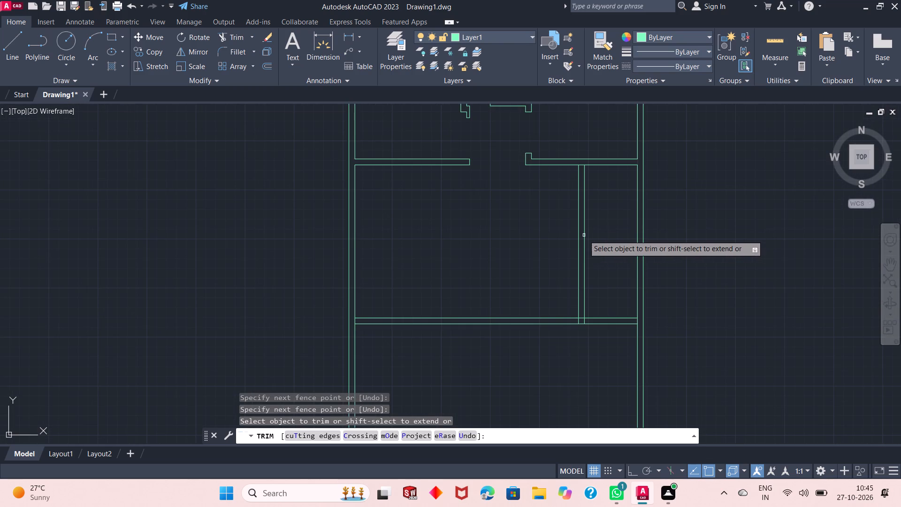
scroll(584, 237, up, 1)
right_click(714, 206)
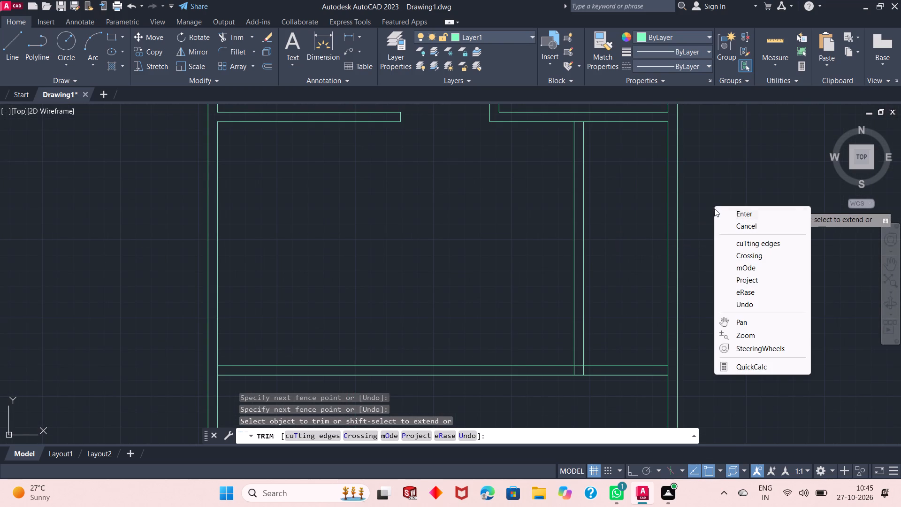
click(734, 215)
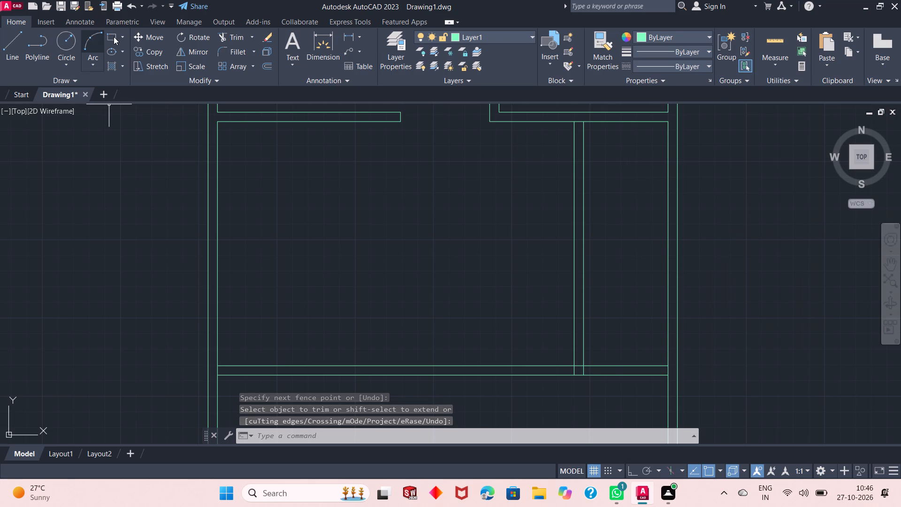
Offset the lower line of the upper long partition's right-hand segment 7' down into the middle room.
click(272, 58)
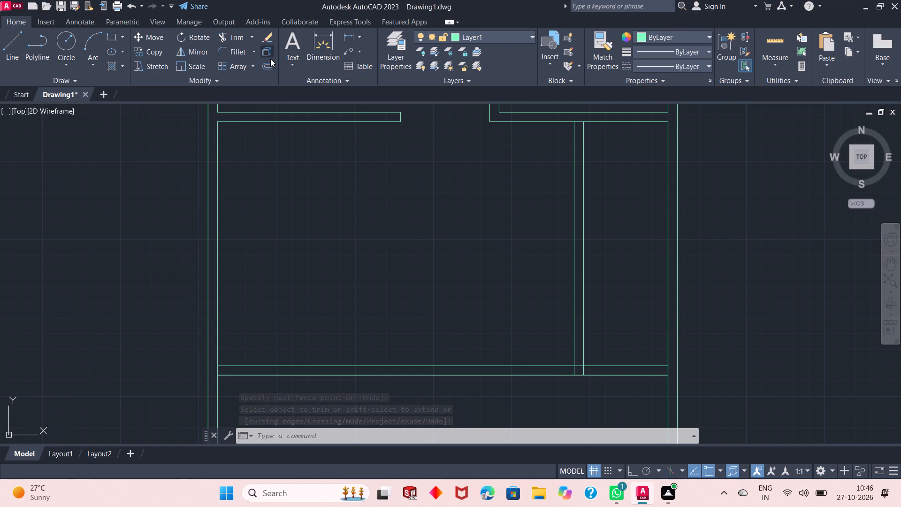
click(267, 64)
right_click(147, 125)
click(169, 129)
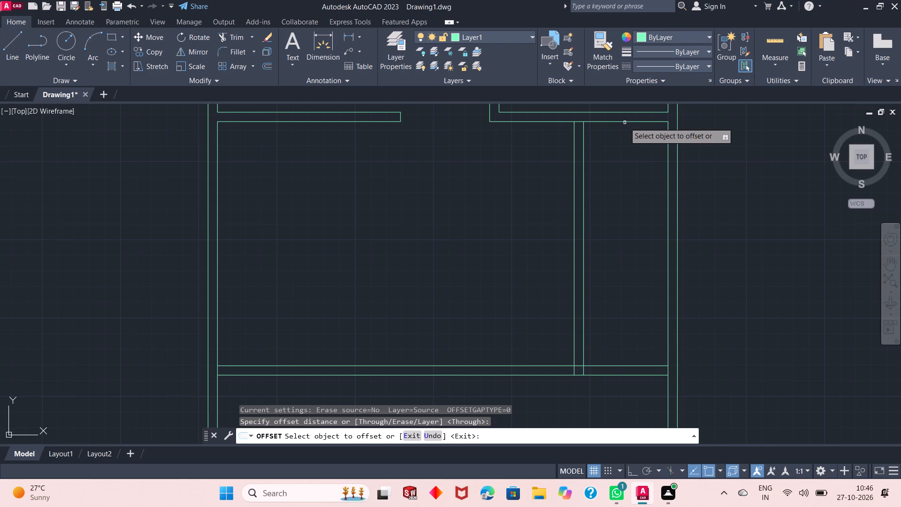
click(627, 122)
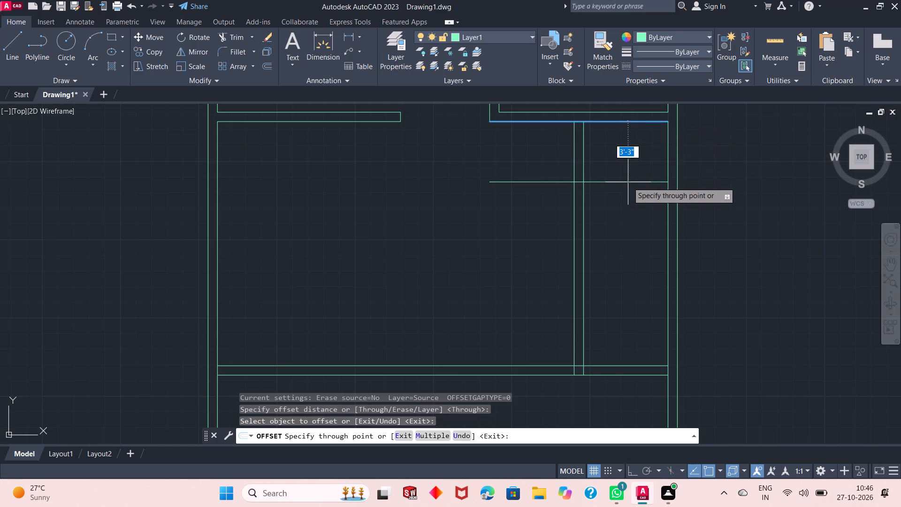
text(7')
key(Return)
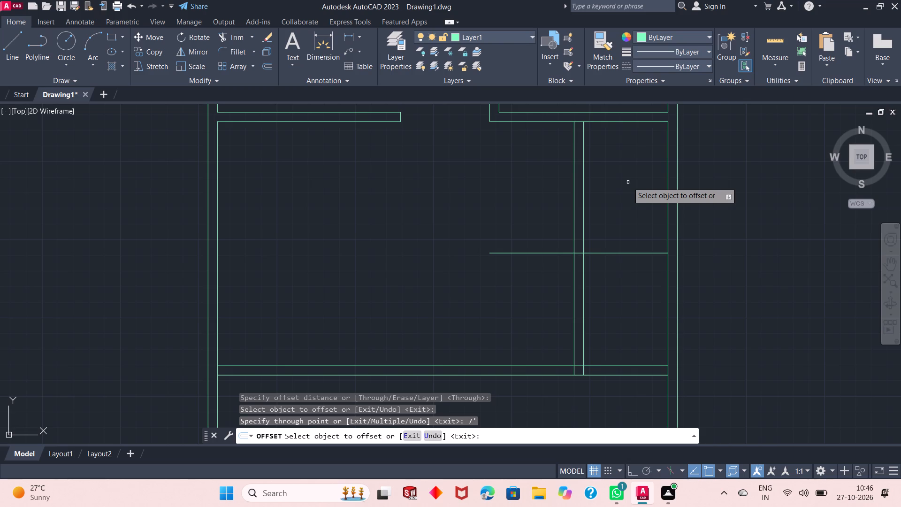
Offset the new horizontal line in the middle room 6" downward to give the wall its thickness.
click(636, 253)
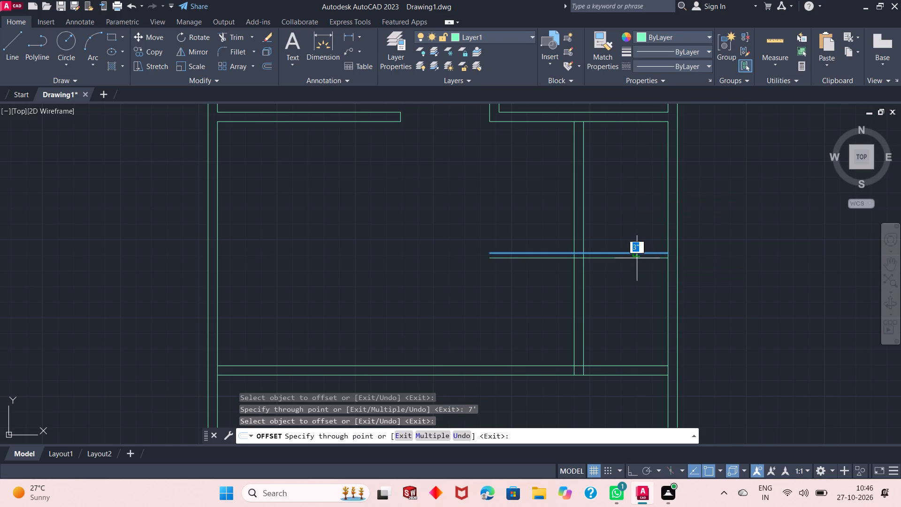
text(6")
key(Return)
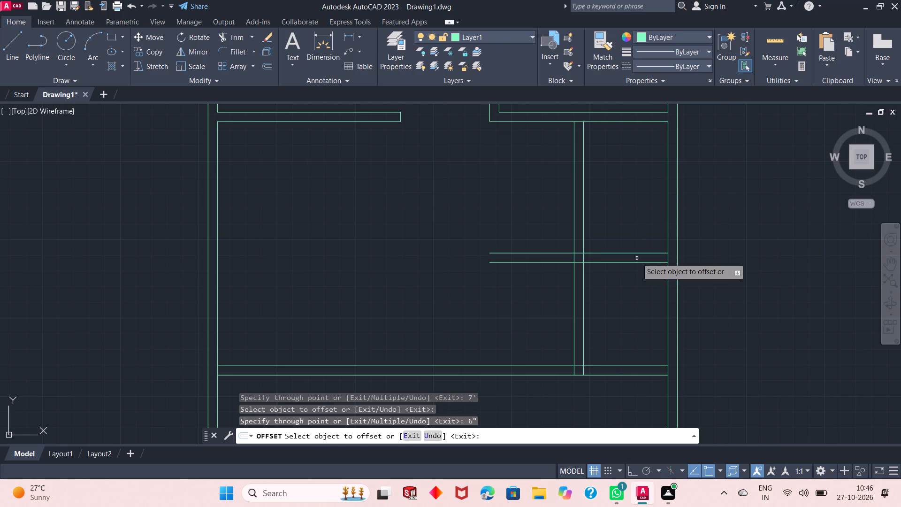
right_click(692, 207)
click(707, 212)
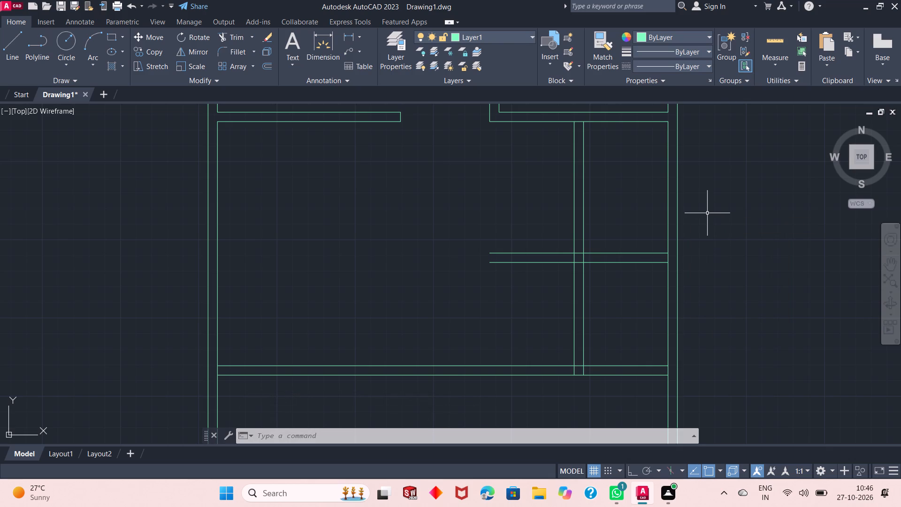
scroll(597, 259, up, 1)
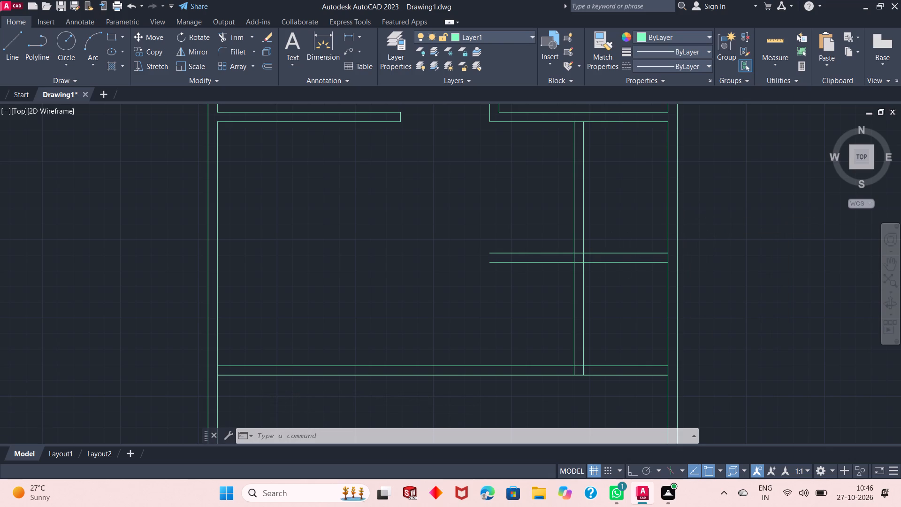
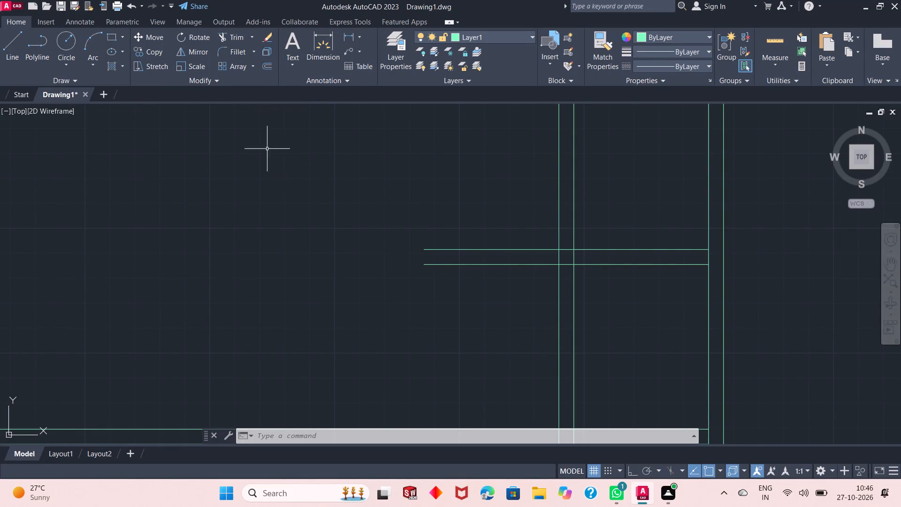
Trim both lines of the new horizontal wall in the middle room where they extend left past the new vertical wall.
click(242, 39)
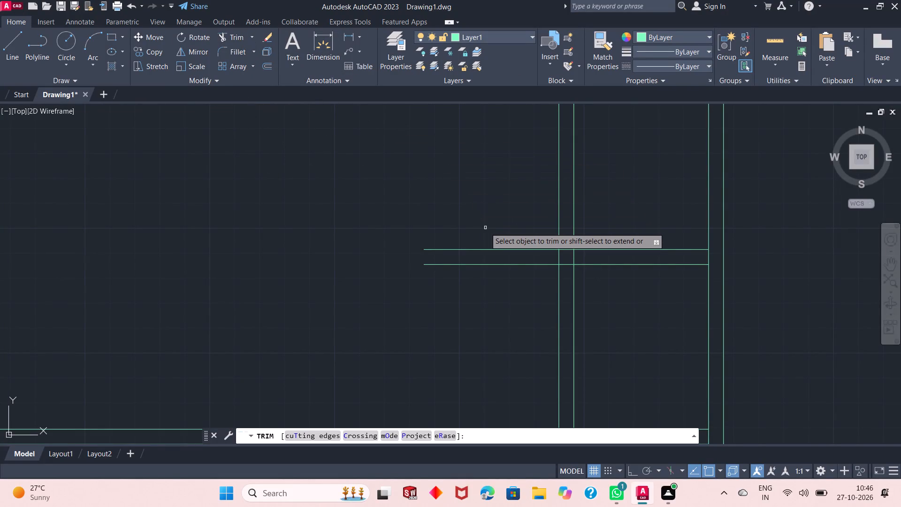
click(485, 228)
click(491, 320)
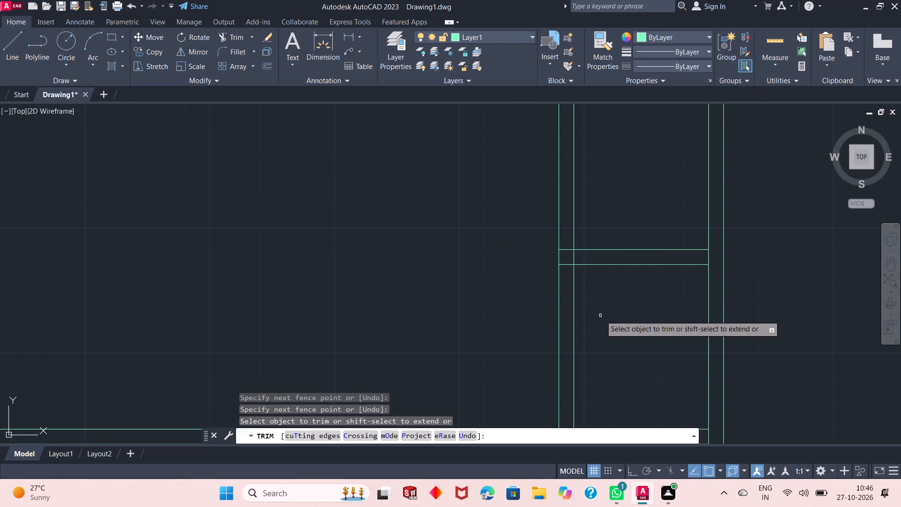
Trim the new vertical wall's lines below the new horizontal wall, including the leftover pieces inside the lower long partition.
click(601, 315)
click(556, 315)
scroll(562, 297, down, 3)
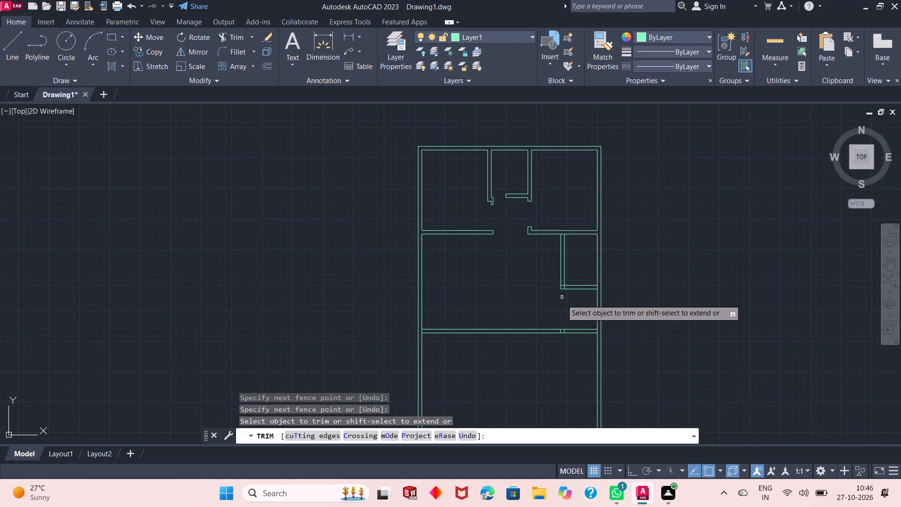
scroll(562, 310, up, 2)
scroll(559, 374, up, 2)
click(580, 351)
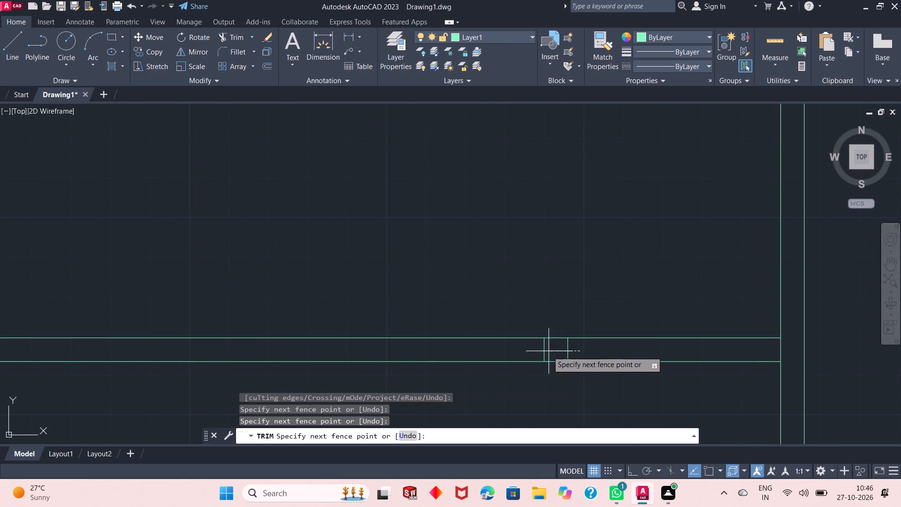
click(518, 351)
scroll(573, 375, down, 2)
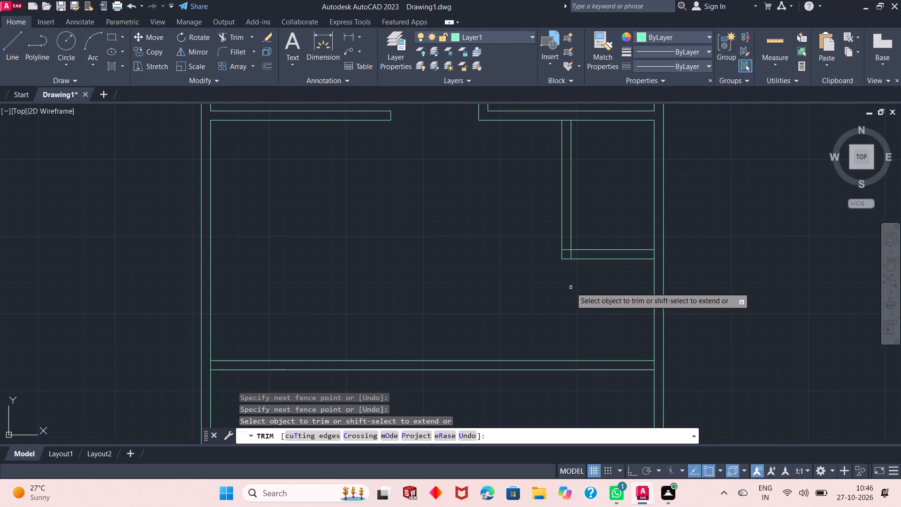
scroll(571, 287, down, 1)
scroll(589, 239, up, 2)
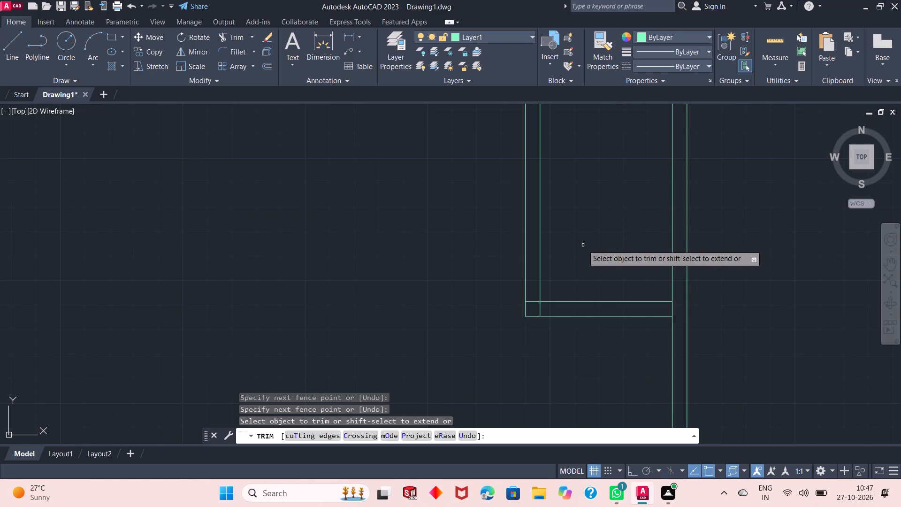
right_click(583, 245)
click(603, 252)
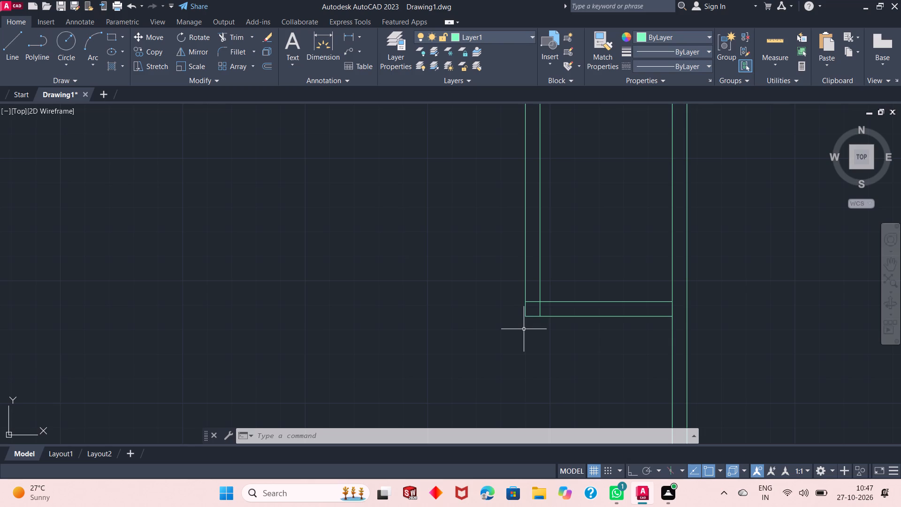
Check the width of the door opening beside the short horizontal wall of the top middle room using a temporary line.
scroll(523, 334, down, 2)
scroll(435, 172, up, 1)
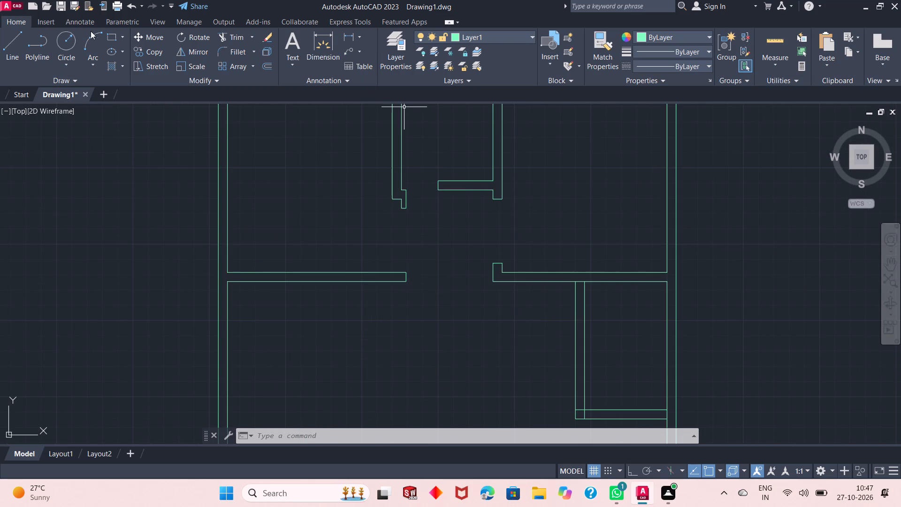
click(16, 39)
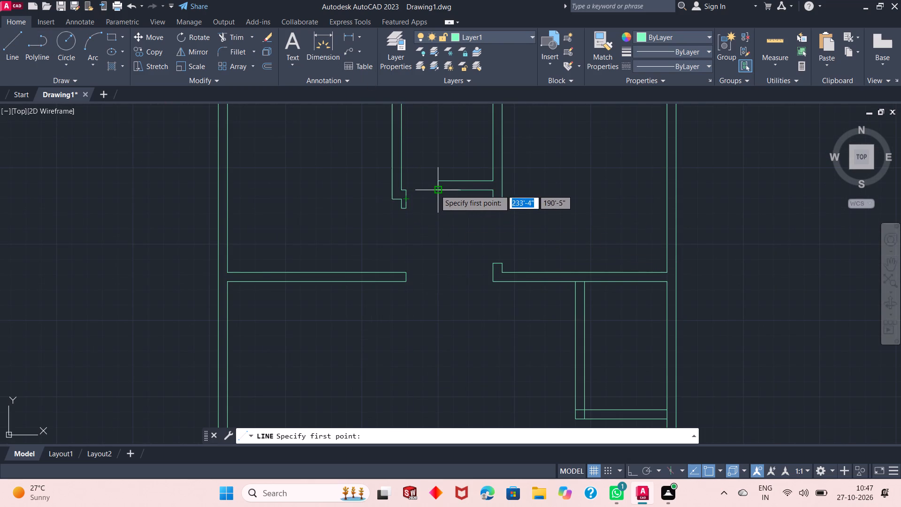
click(435, 190)
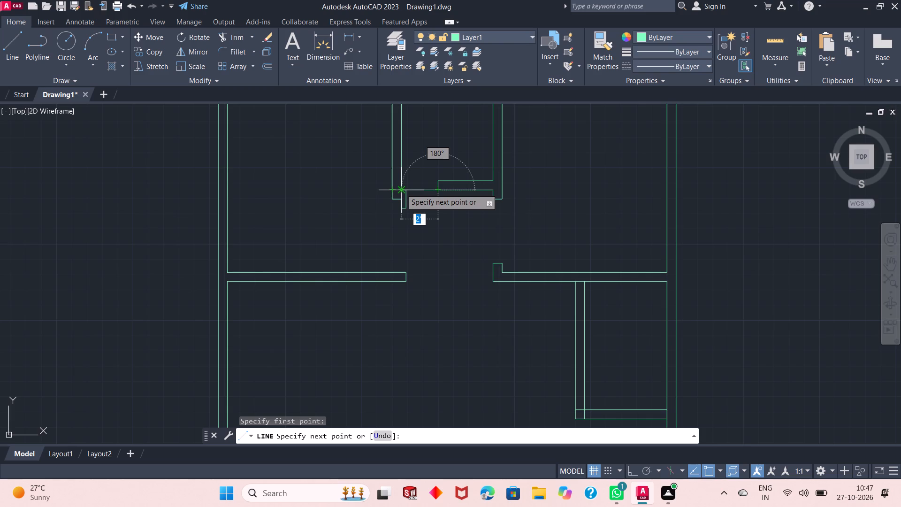
key(Escape)
key(Escape)
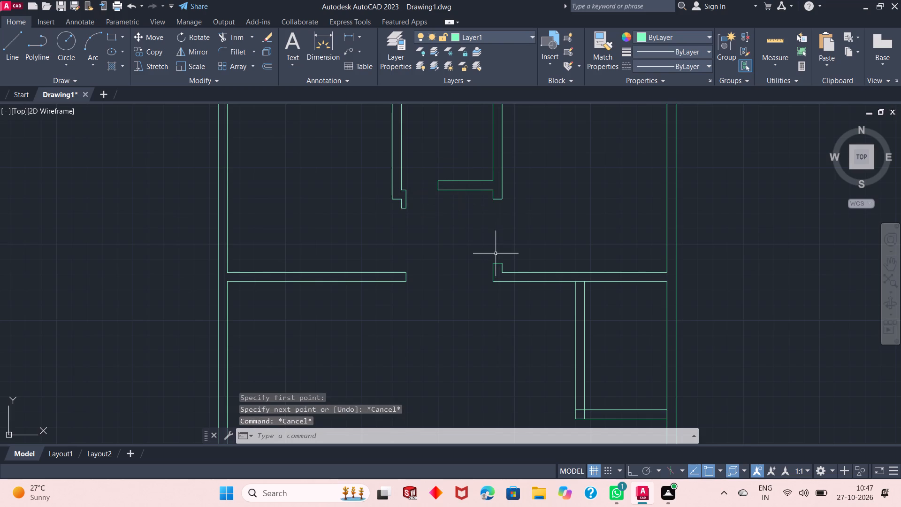
Offset the upper line of the new horizontal wall in the middle room 2' upward to mark a door opening.
scroll(498, 268, up, 1)
scroll(502, 249, down, 2)
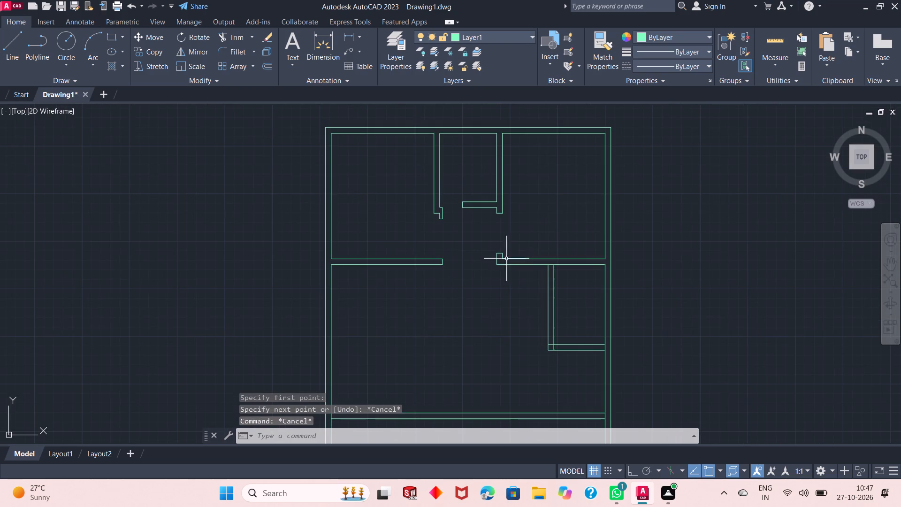
scroll(572, 361, up, 2)
right_click(540, 231)
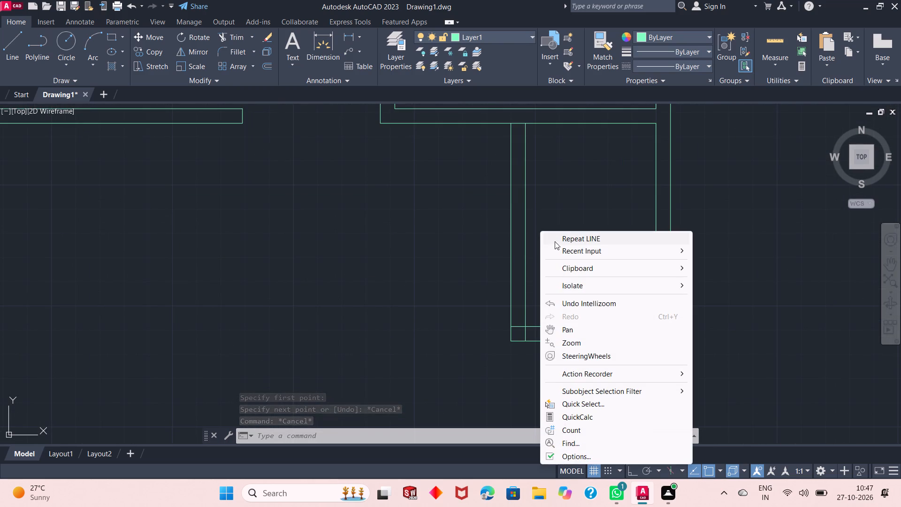
click(555, 245)
click(701, 277)
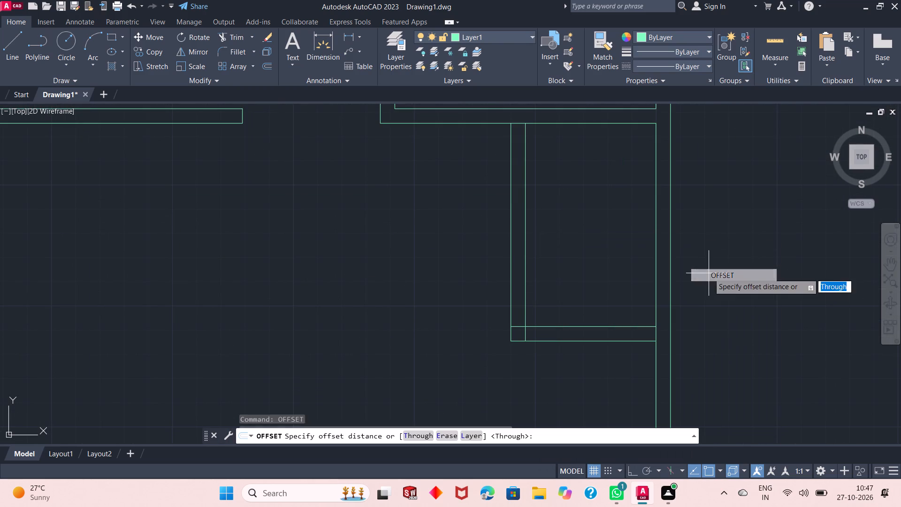
right_click(563, 279)
click(585, 286)
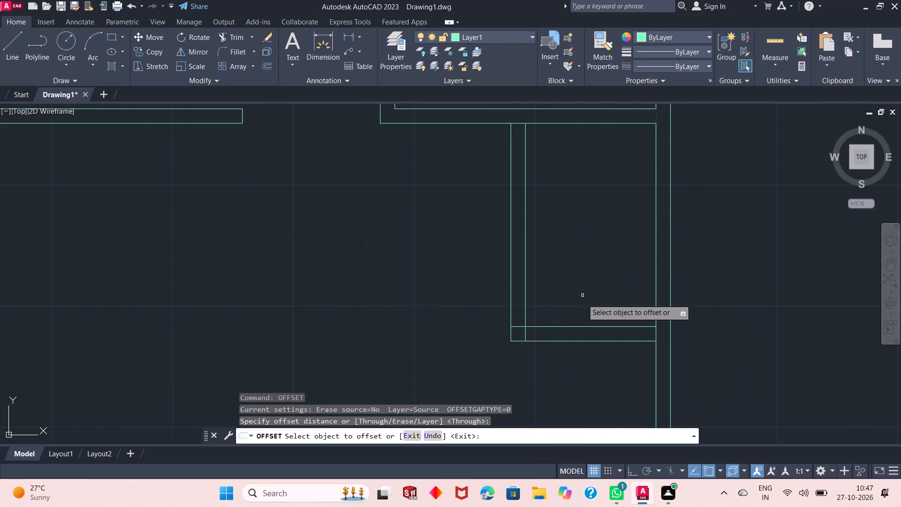
click(582, 327)
text(2')
key(Return)
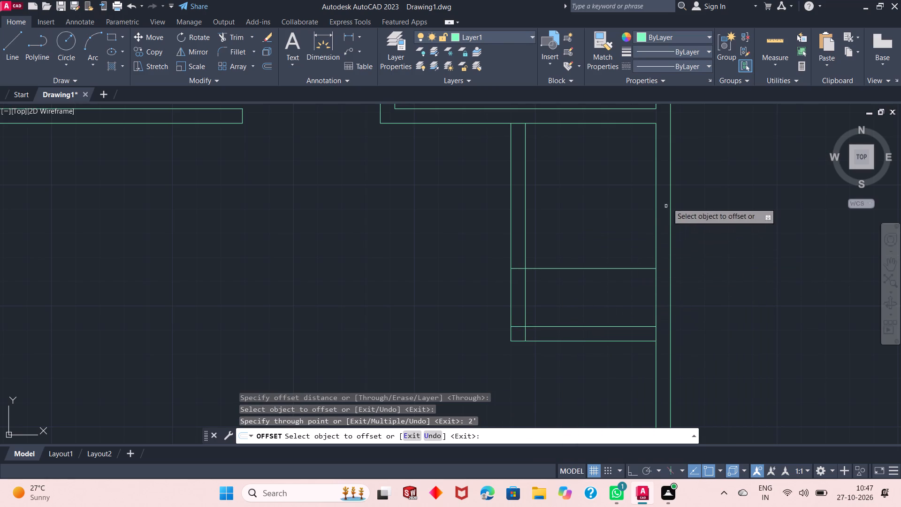
right_click(669, 200)
click(699, 207)
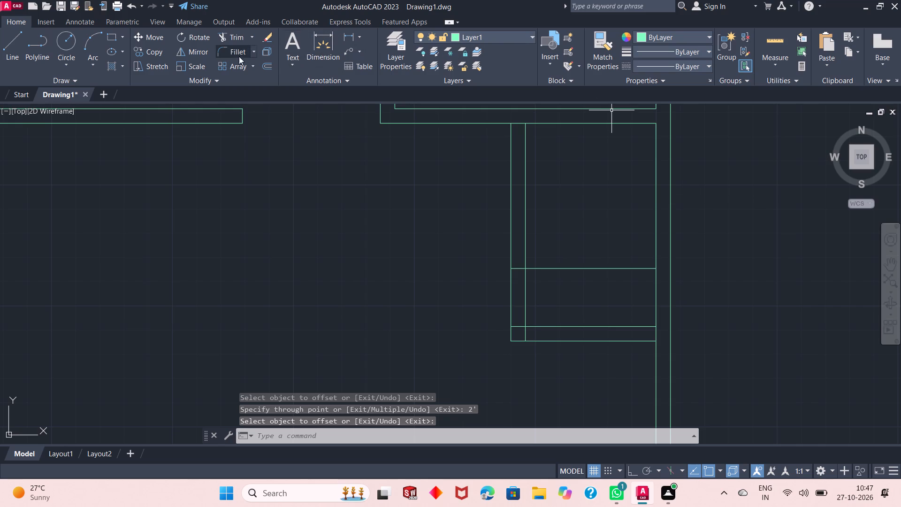
Trim both lines of the new vertical wall between the 2' offset line and the horizontal wall to open the doorway.
click(237, 43)
click(542, 298)
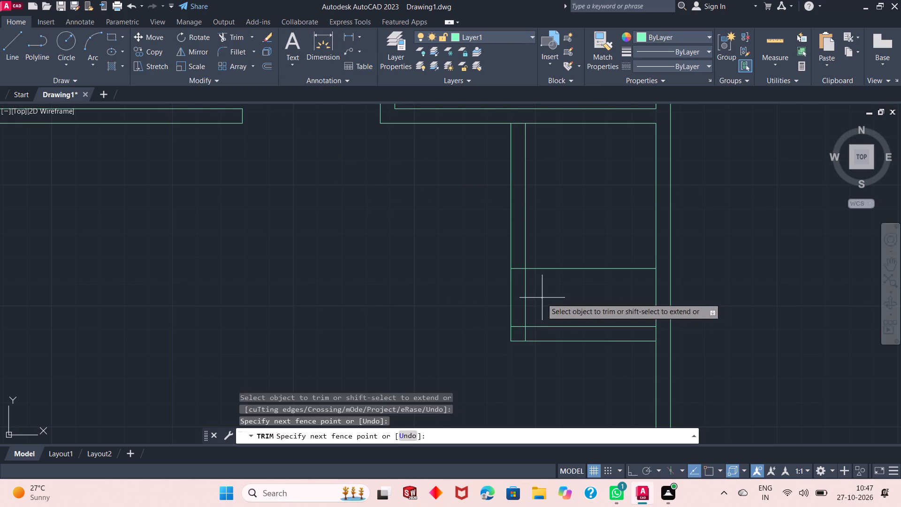
click(438, 299)
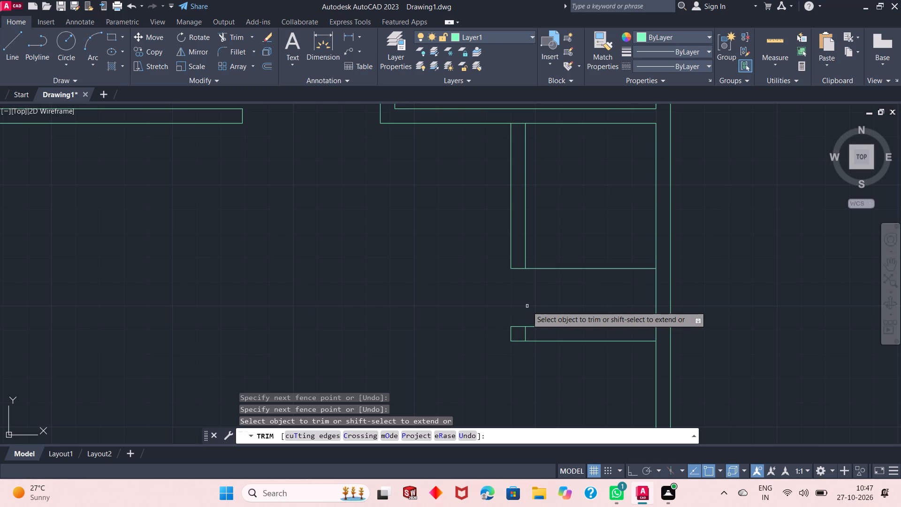
scroll(539, 295, down, 1)
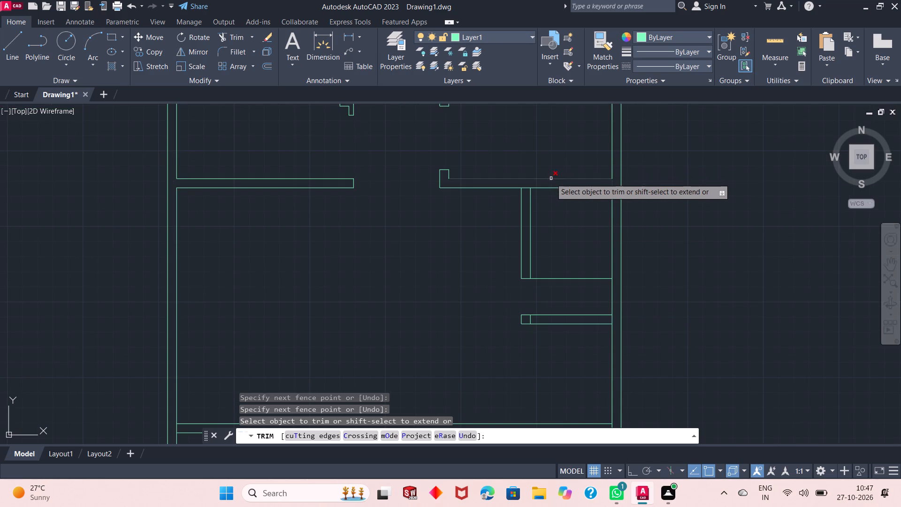
right_click(674, 192)
click(683, 200)
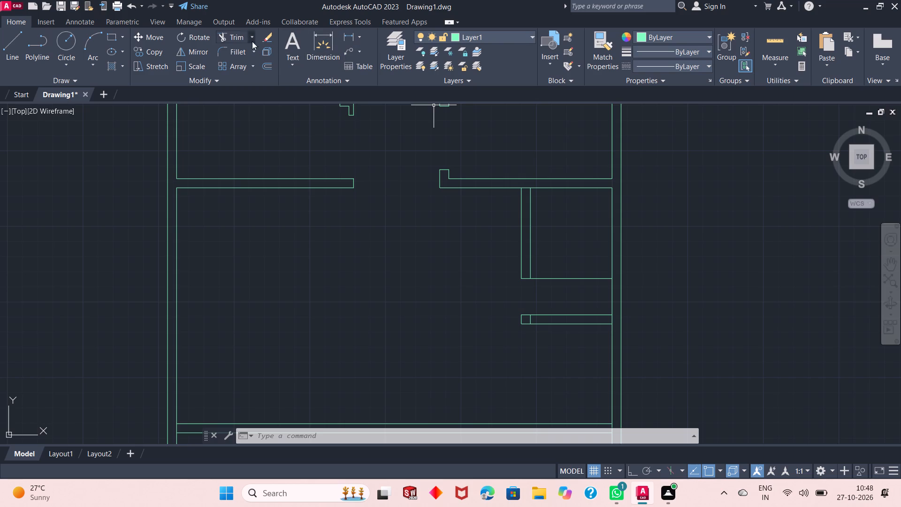
Trim the two short vertical pieces at the left end of the new horizontal wall below the doorway.
click(234, 42)
scroll(519, 332, down, 1)
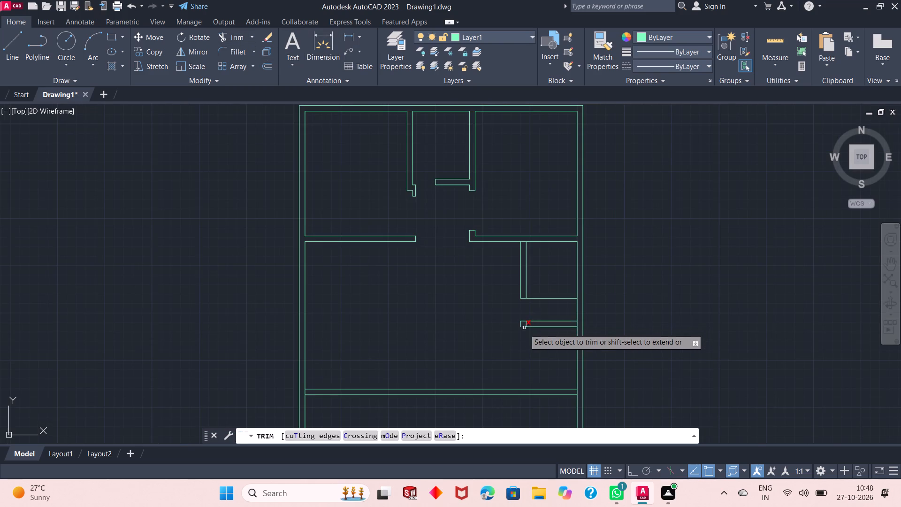
scroll(524, 329, up, 4)
click(549, 301)
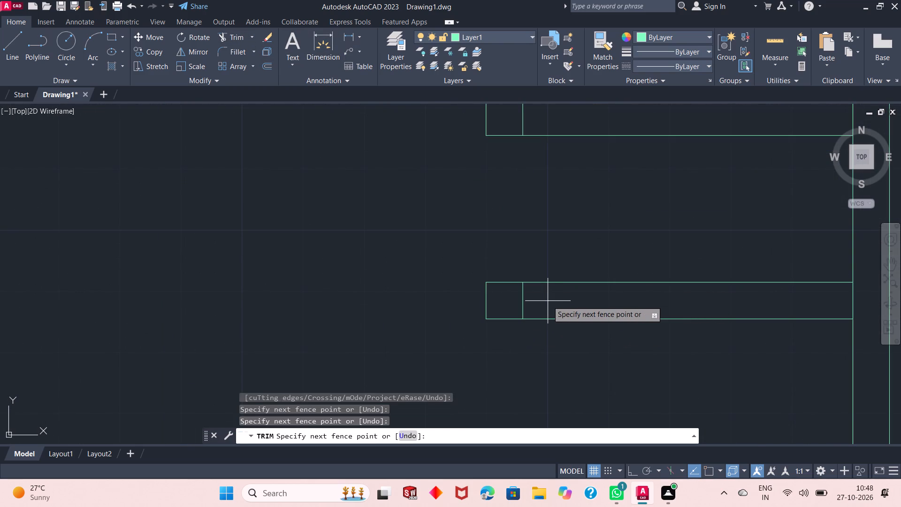
click(441, 295)
right_click(429, 232)
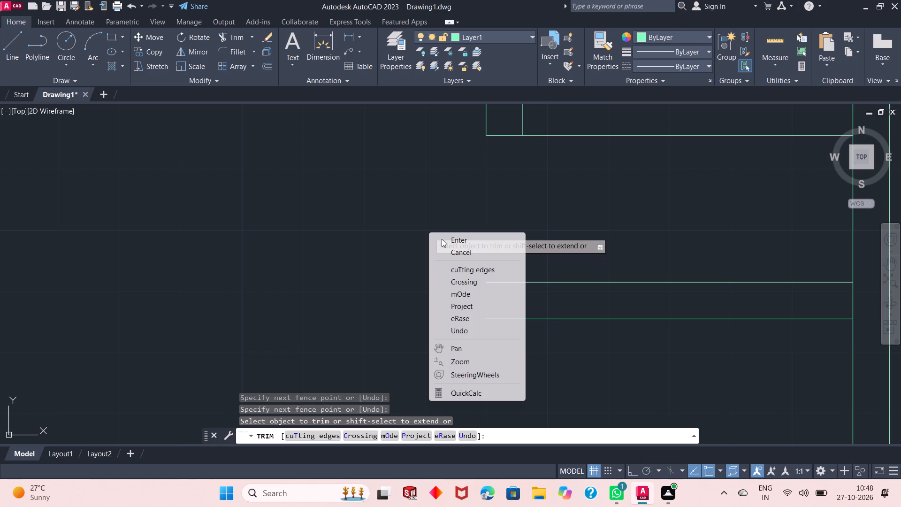
click(442, 239)
Trim the right outer wall's inner line between the two lines of the new horizontal wall to join the walls.
scroll(629, 343, down, 1)
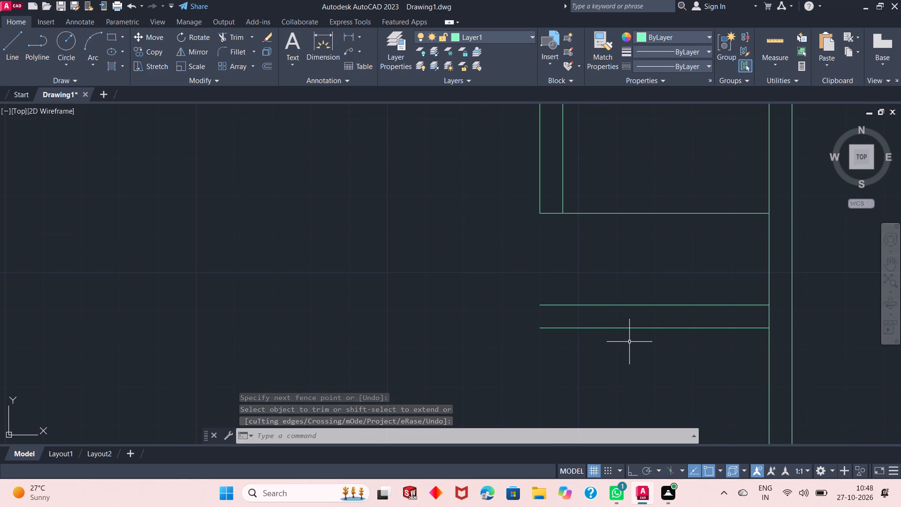
right_click(649, 277)
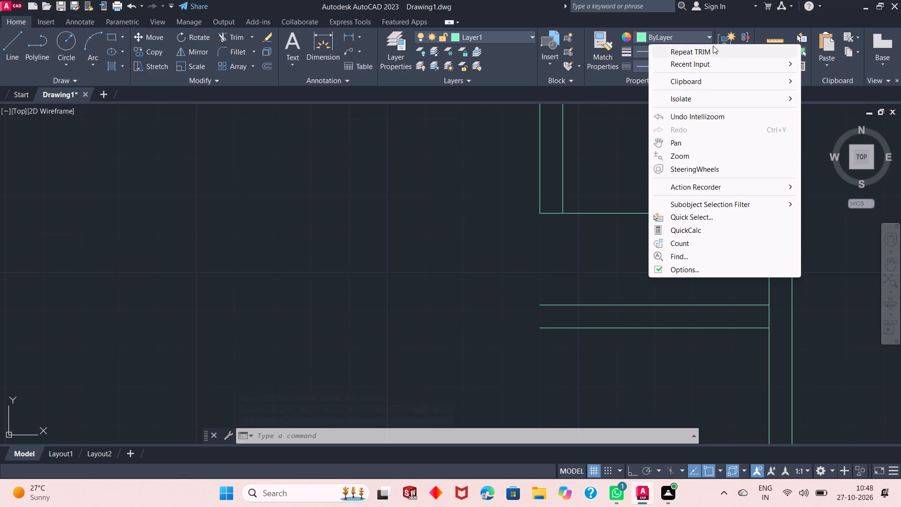
click(713, 49)
click(779, 320)
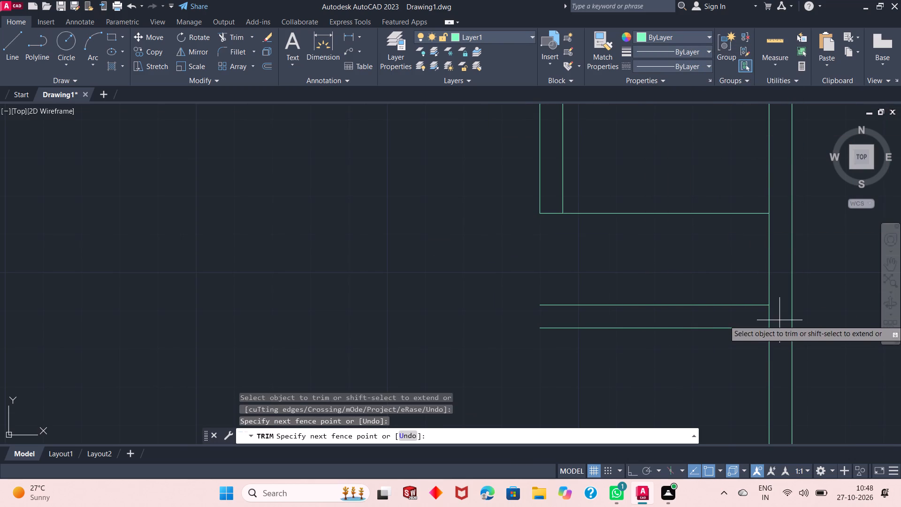
click(749, 320)
right_click(665, 266)
click(674, 269)
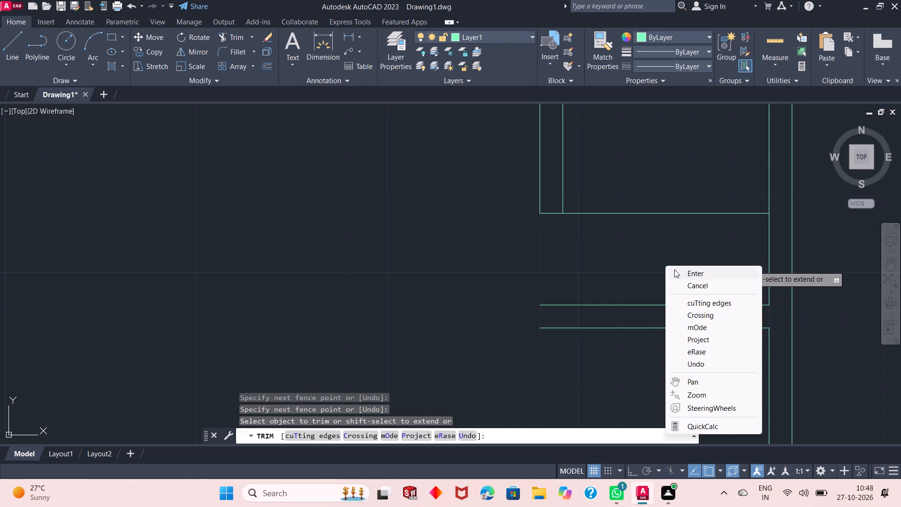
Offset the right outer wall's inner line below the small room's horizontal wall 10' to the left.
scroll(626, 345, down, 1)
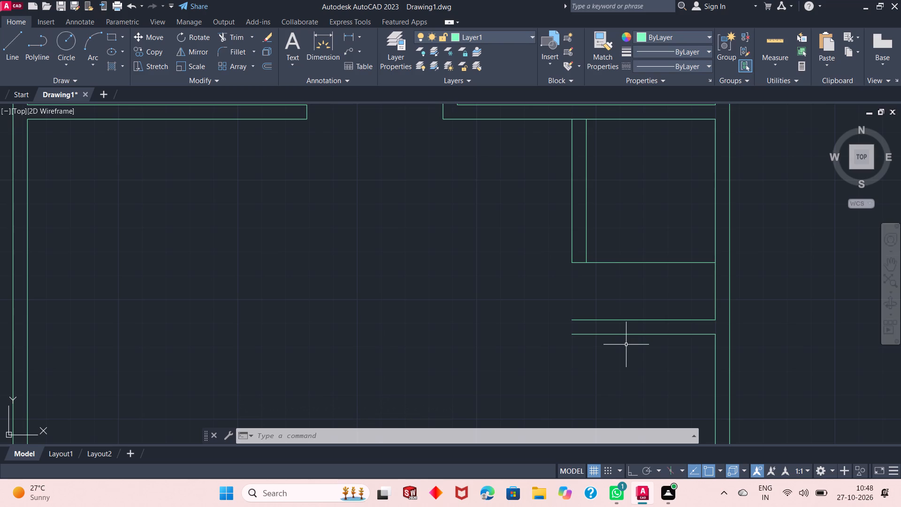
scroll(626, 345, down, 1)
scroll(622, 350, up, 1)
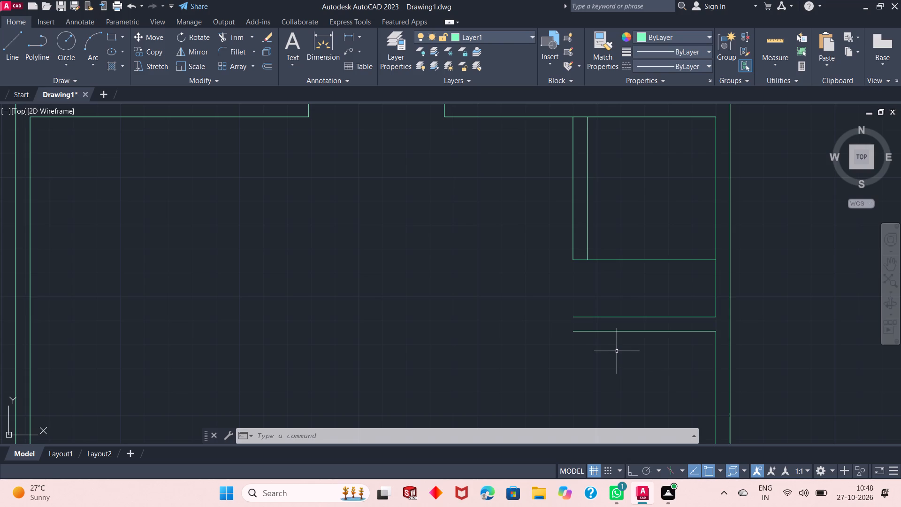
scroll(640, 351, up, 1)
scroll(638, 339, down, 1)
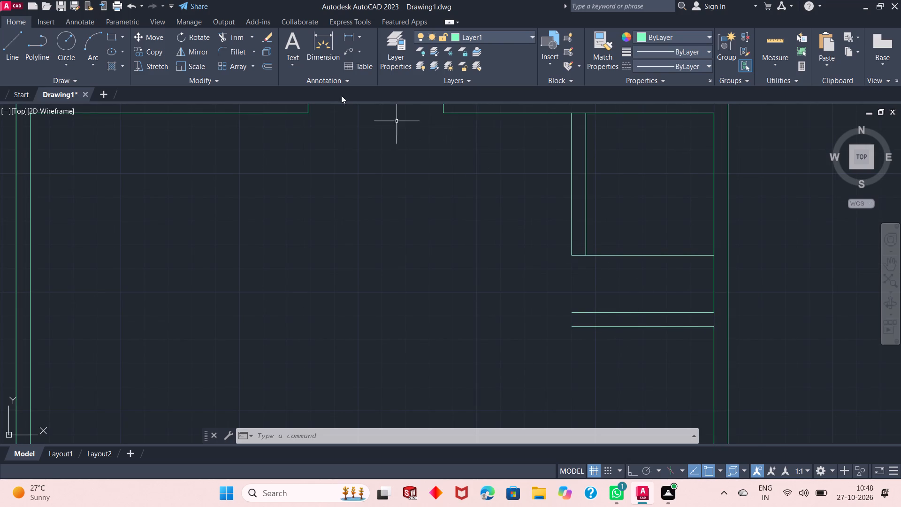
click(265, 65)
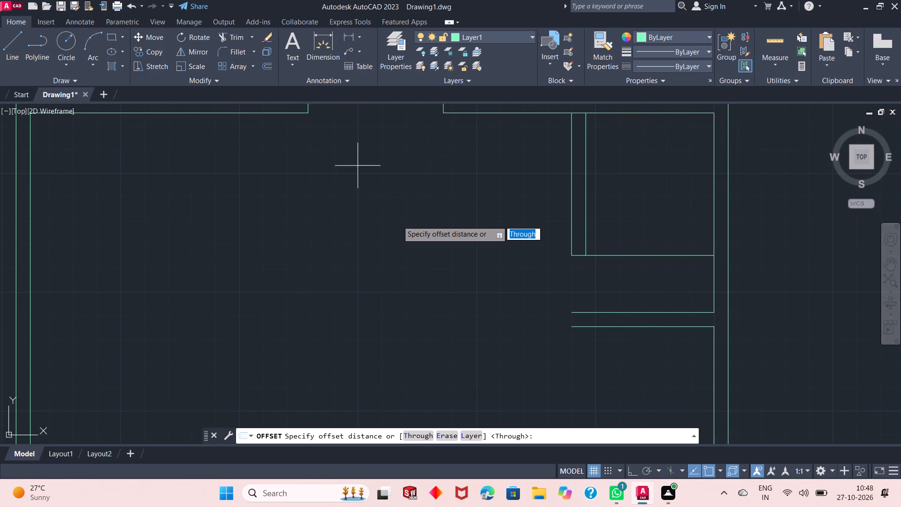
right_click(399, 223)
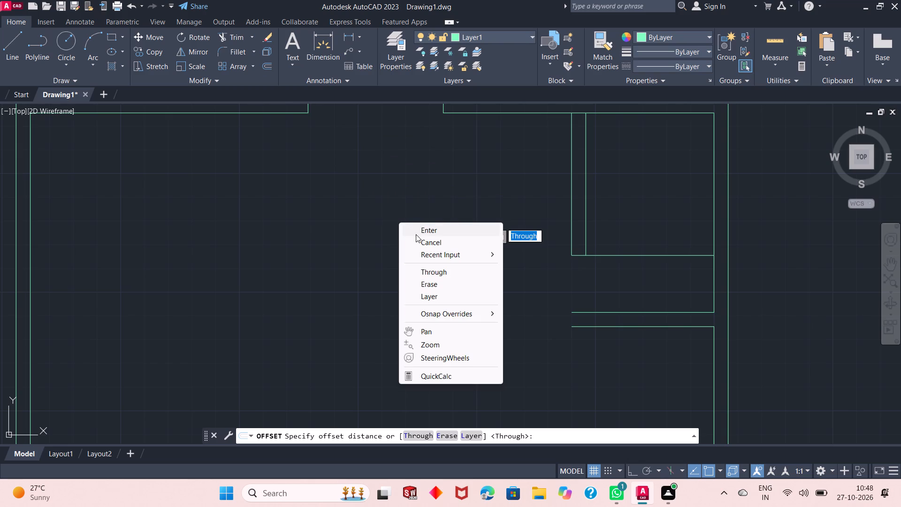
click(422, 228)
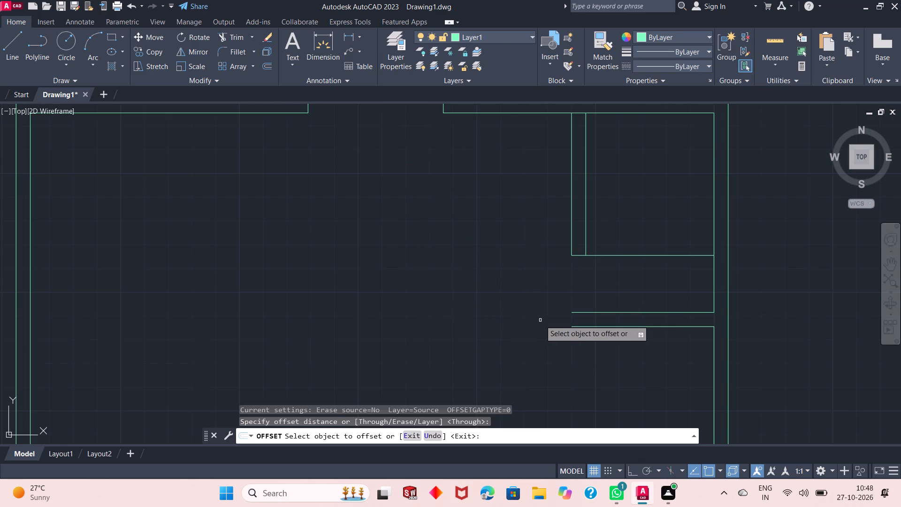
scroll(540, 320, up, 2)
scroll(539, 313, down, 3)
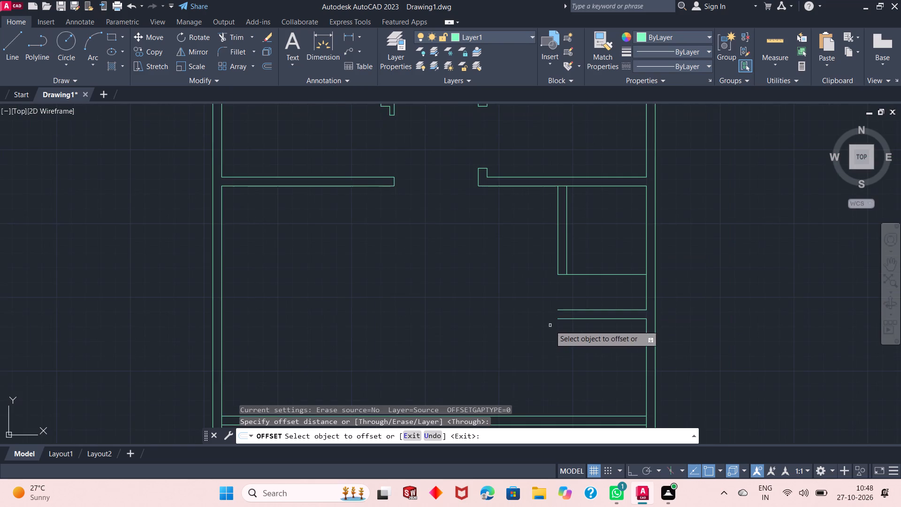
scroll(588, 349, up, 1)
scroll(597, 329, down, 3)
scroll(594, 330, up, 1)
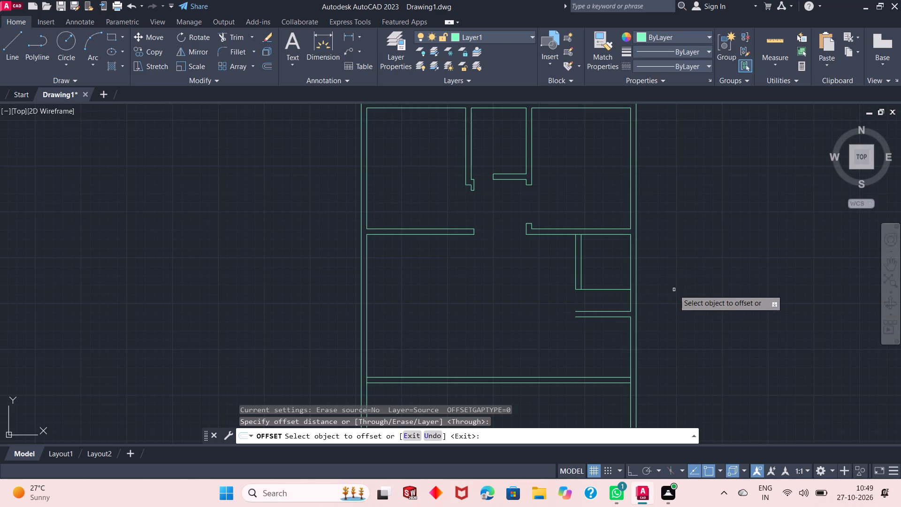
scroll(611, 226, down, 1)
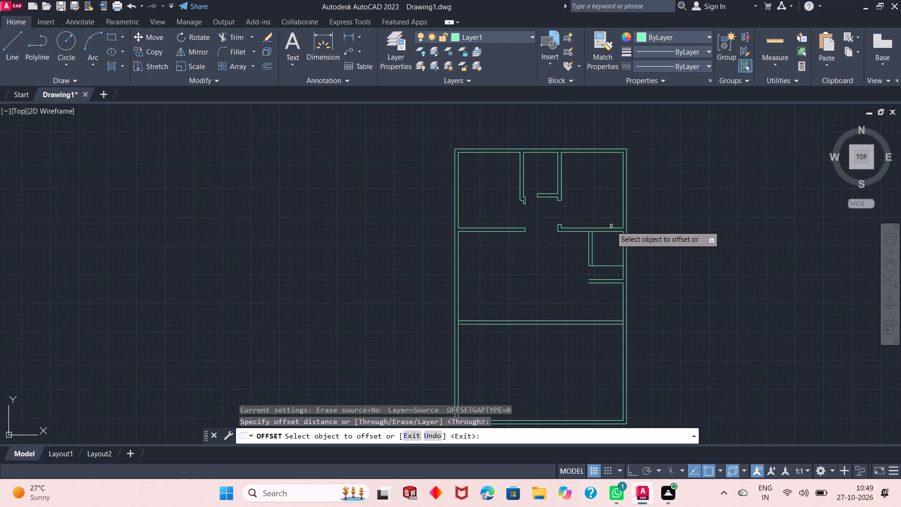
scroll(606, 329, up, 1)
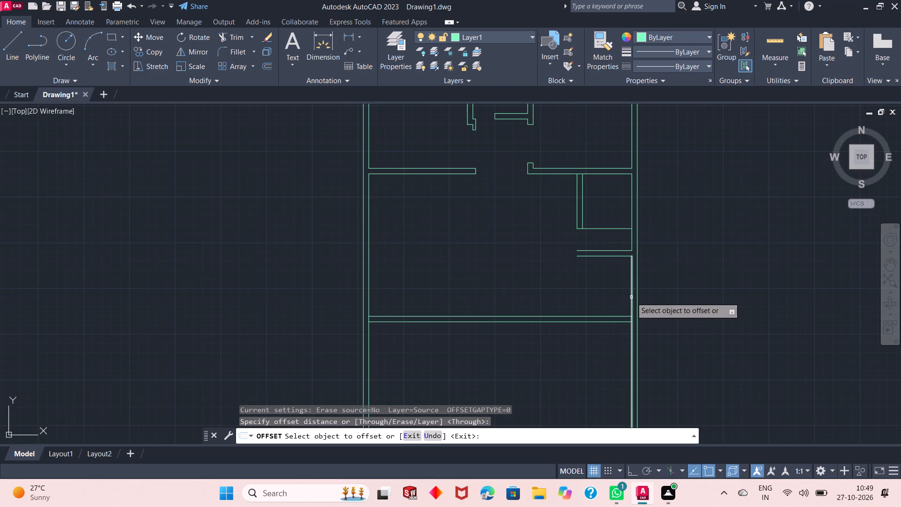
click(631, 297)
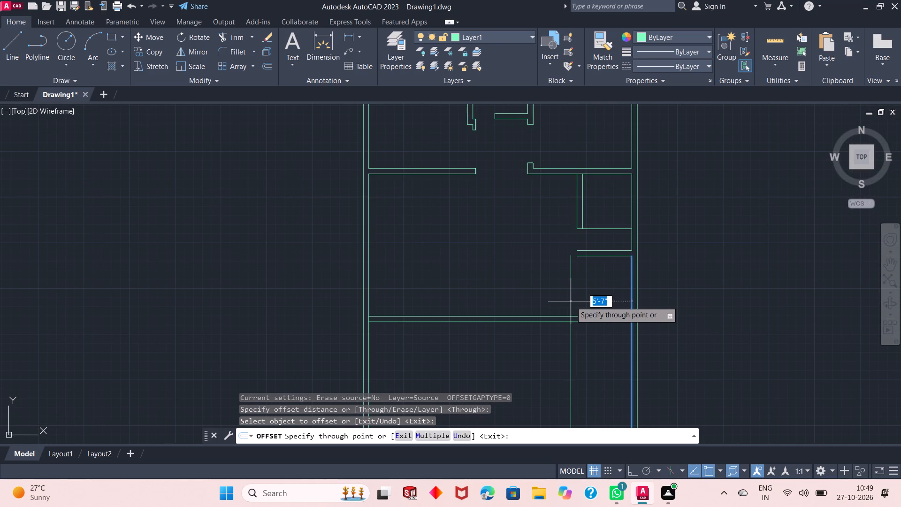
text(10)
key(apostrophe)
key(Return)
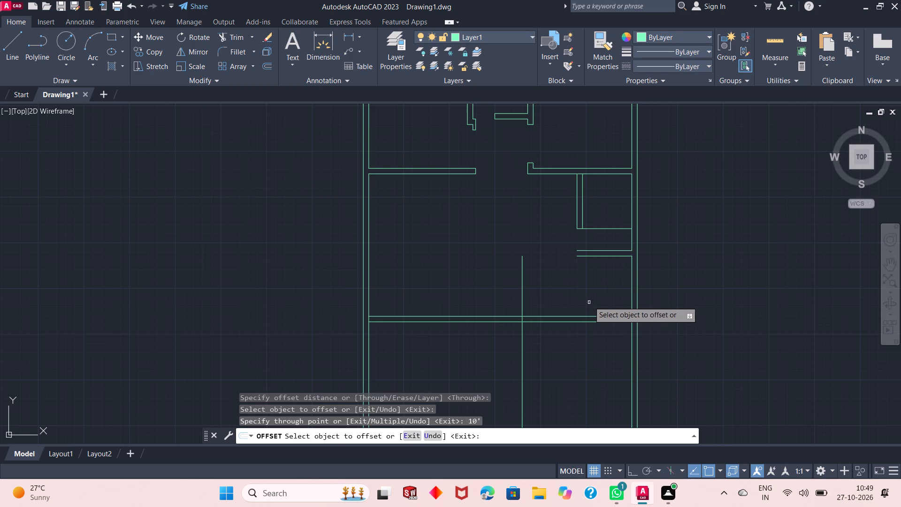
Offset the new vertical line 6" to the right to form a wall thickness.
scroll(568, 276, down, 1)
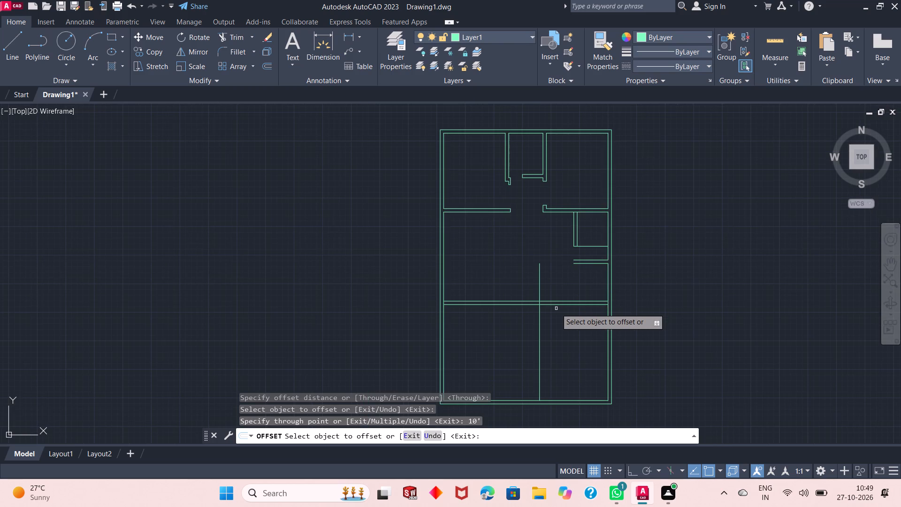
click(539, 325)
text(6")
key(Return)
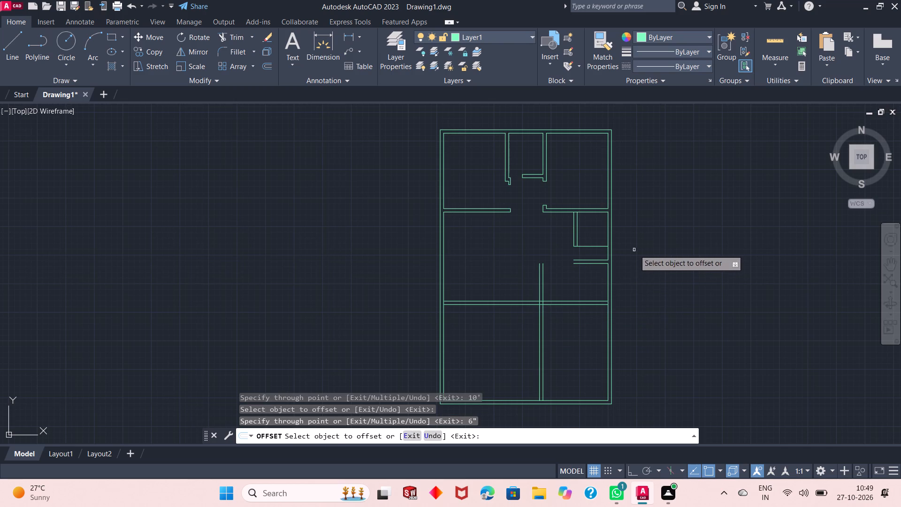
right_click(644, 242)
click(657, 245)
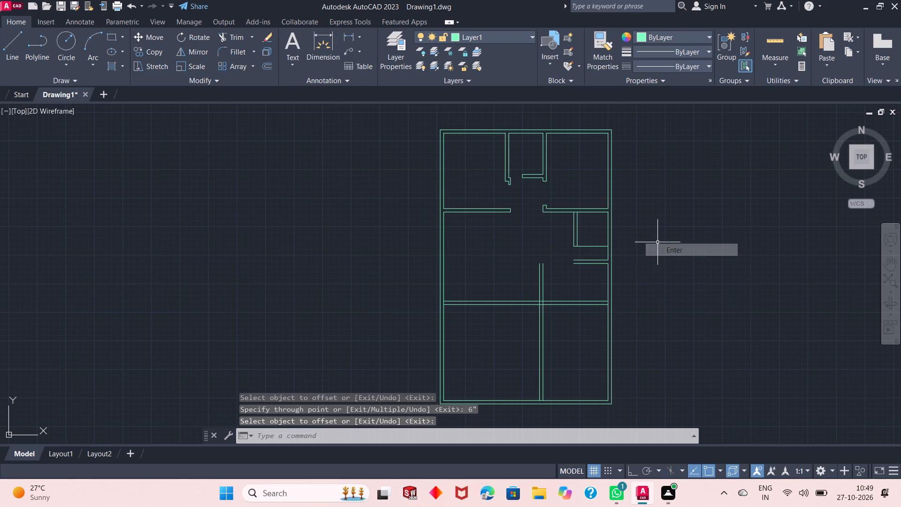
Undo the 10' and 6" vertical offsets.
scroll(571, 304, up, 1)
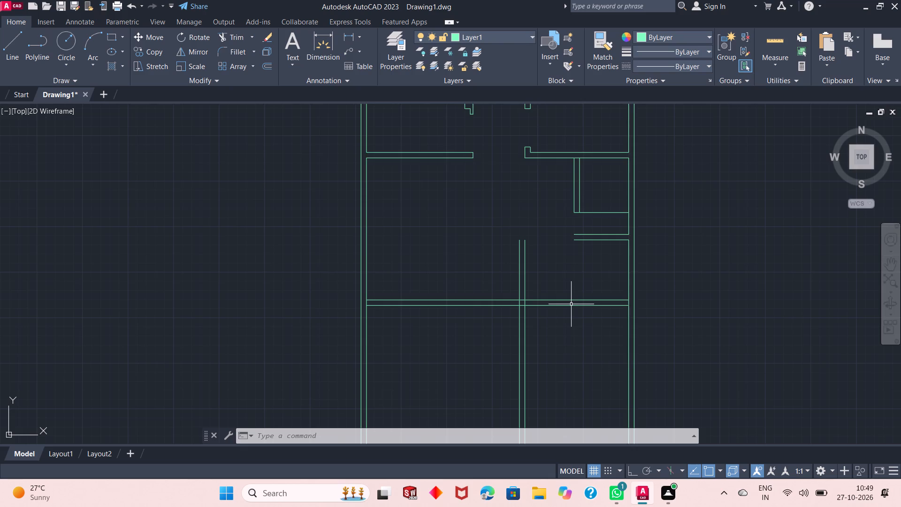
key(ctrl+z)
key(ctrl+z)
Offset the right outer wall's inner line below the small room's horizontal wall 8' to the left.
scroll(571, 305, up, 1)
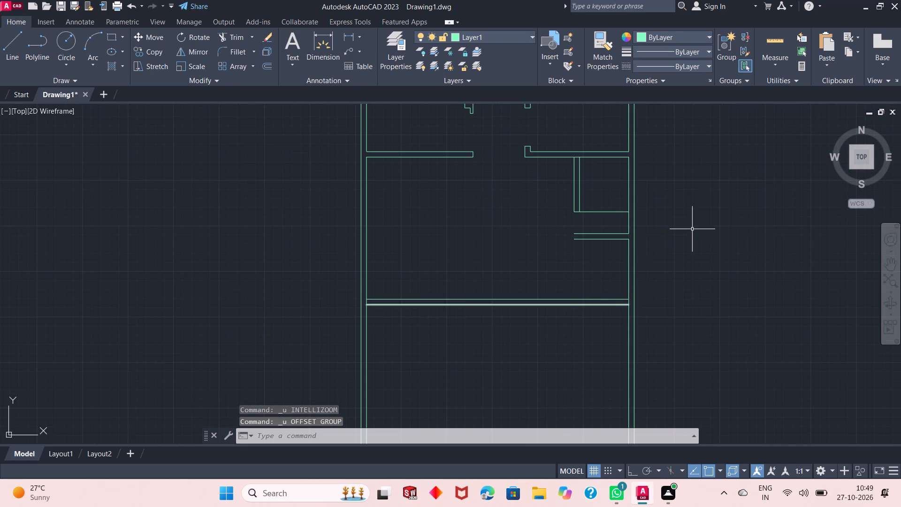
right_click(693, 228)
click(703, 247)
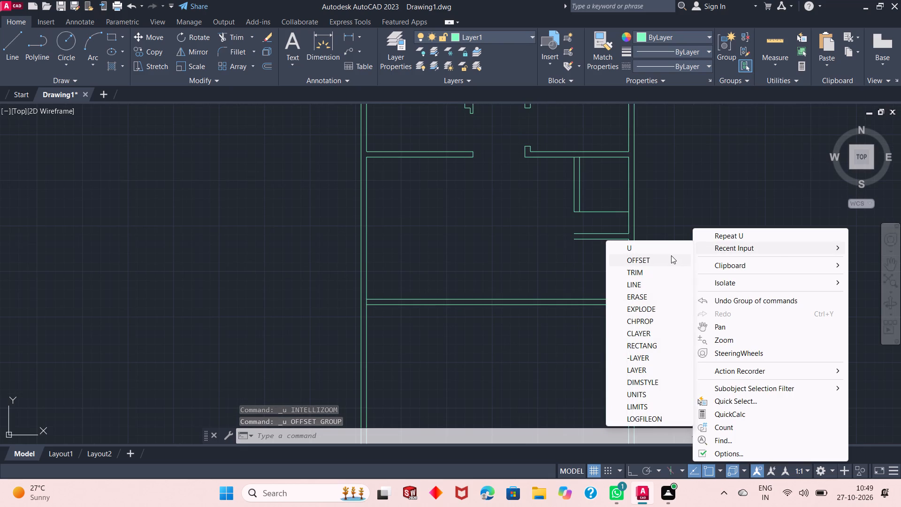
click(671, 255)
right_click(676, 196)
click(695, 206)
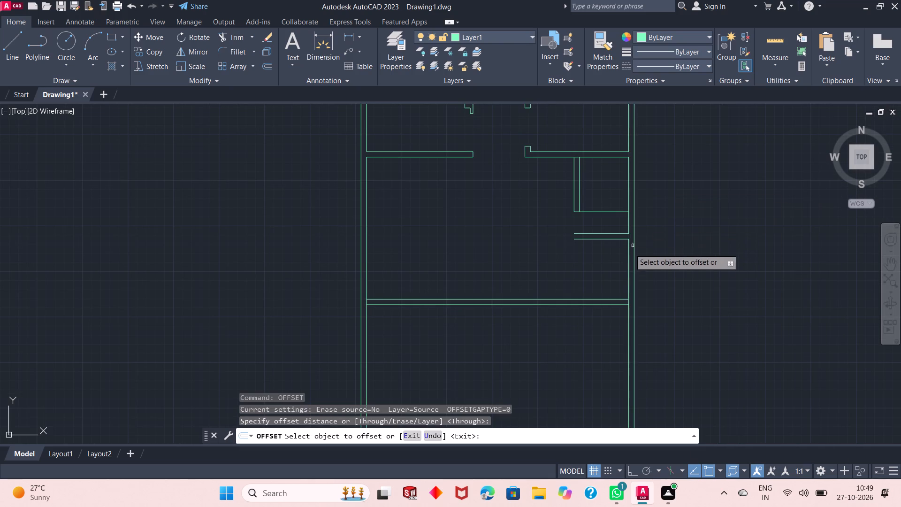
click(628, 269)
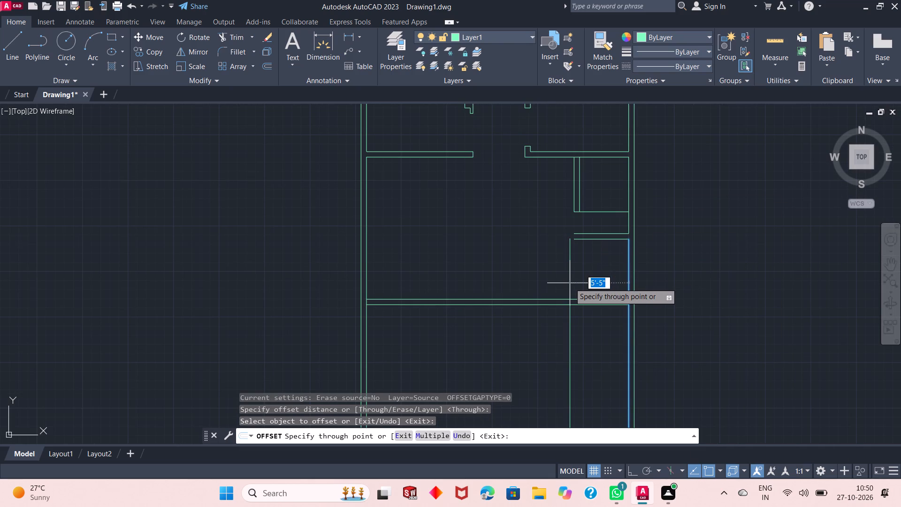
text(8')
key(Return)
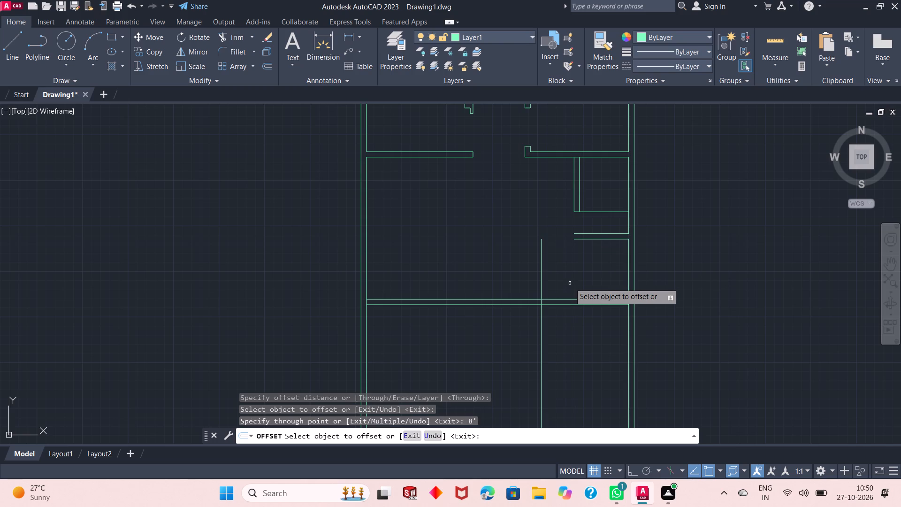
Offset the new vertical line 6" to the left to form the wall thickness.
click(542, 292)
text(6")
key(Return)
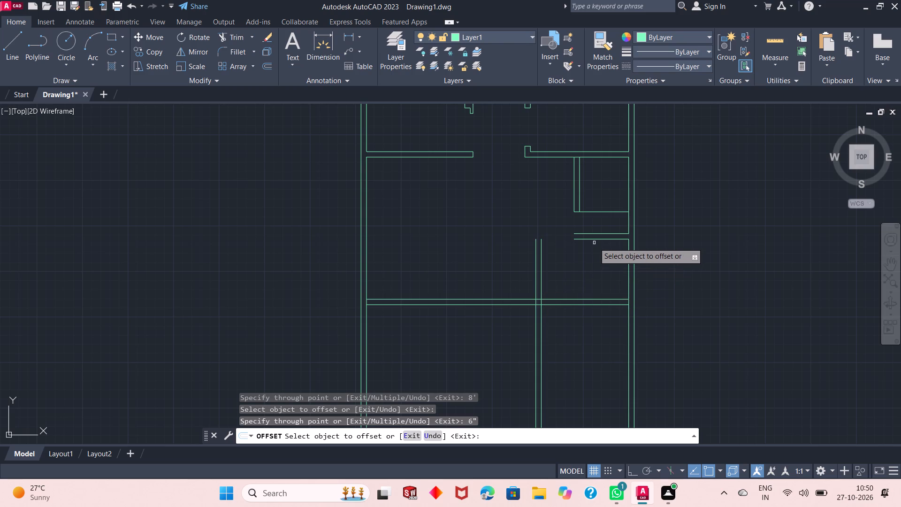
right_click(681, 223)
click(689, 228)
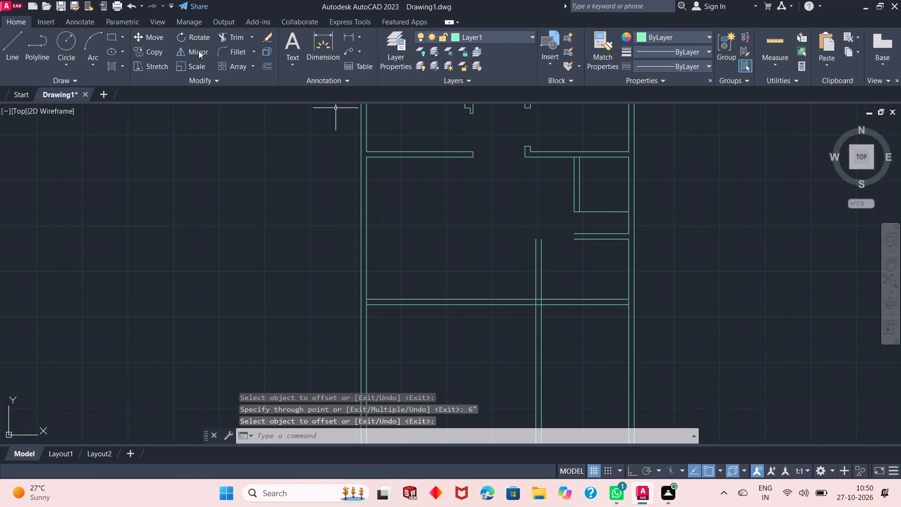
Extend the lower line of the small room's horizontal wall leftward to the outer line of the new vertical wall.
click(252, 40)
click(244, 69)
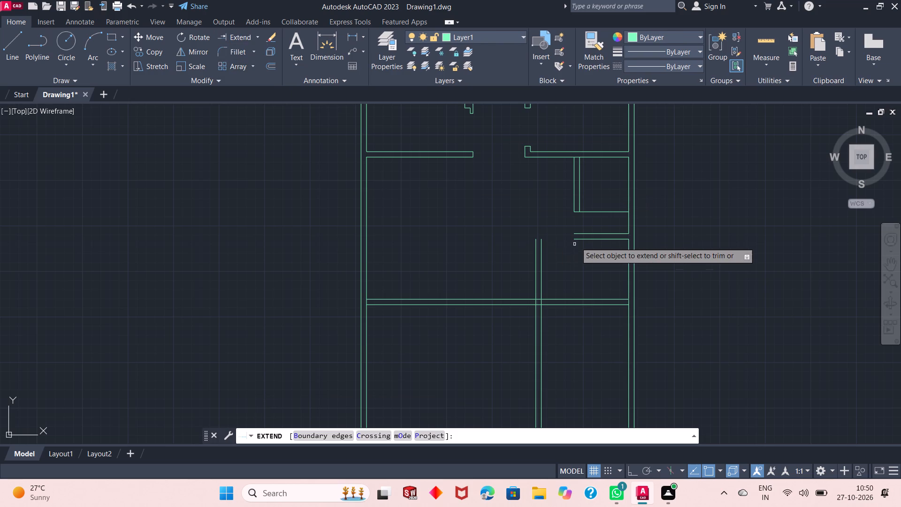
click(581, 238)
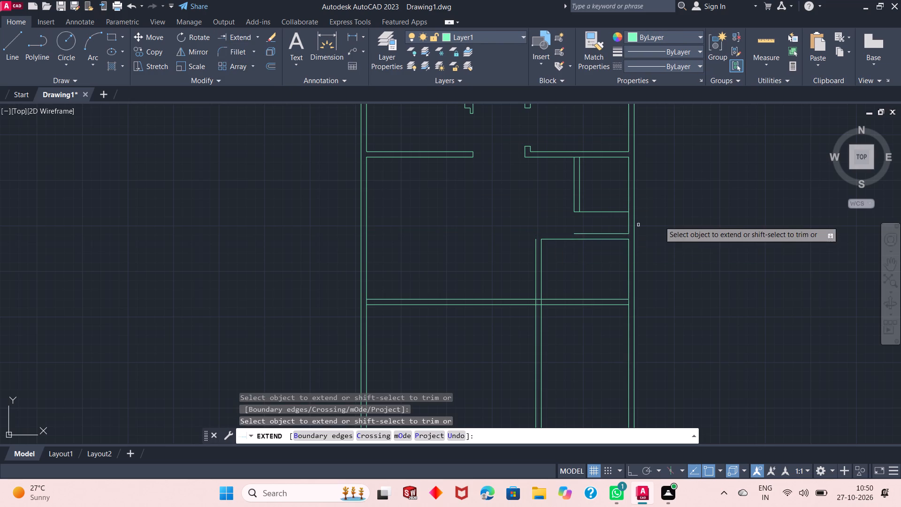
right_click(666, 219)
click(674, 223)
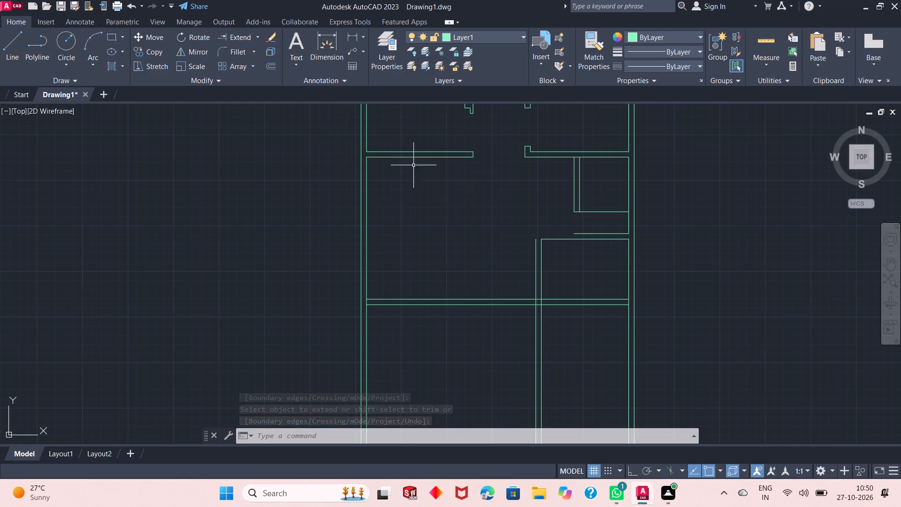
click(244, 37)
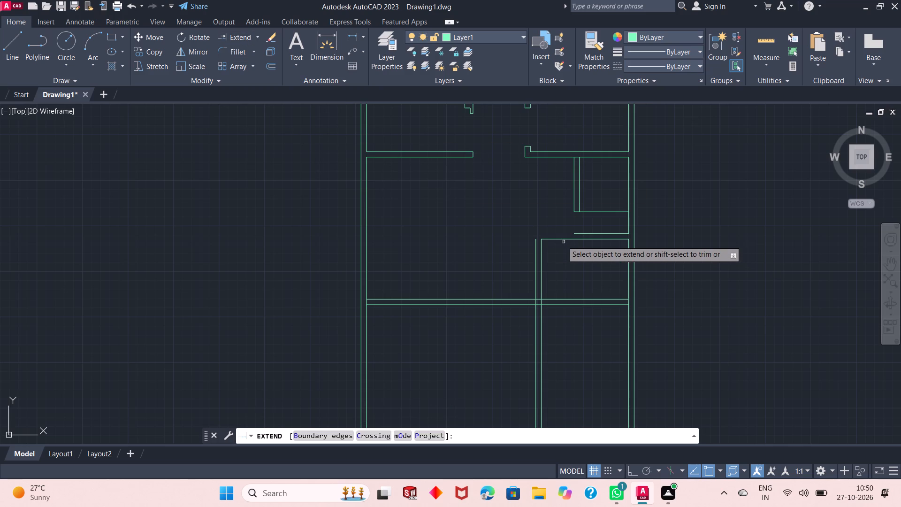
click(553, 240)
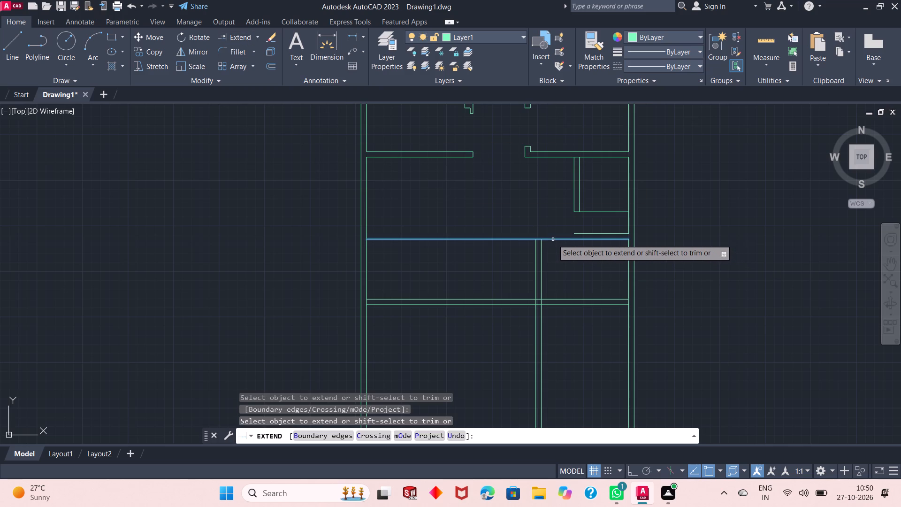
right_click(279, 214)
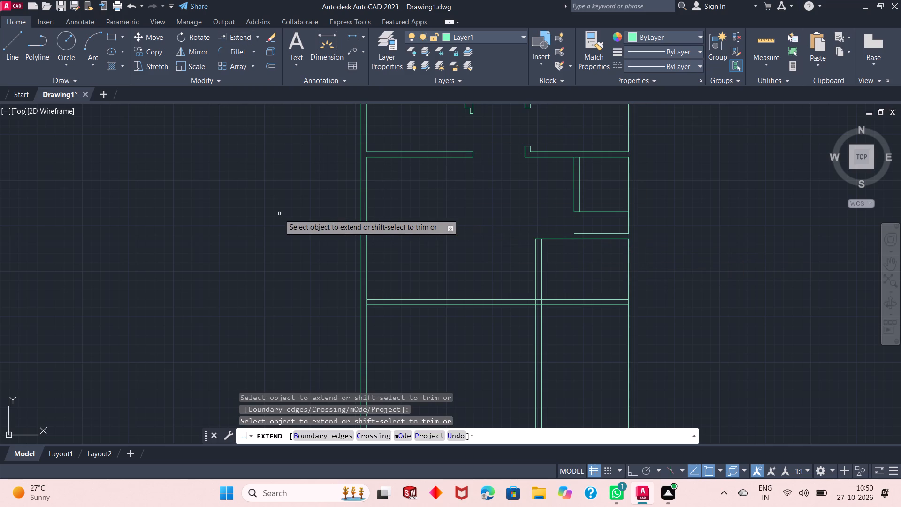
click(298, 217)
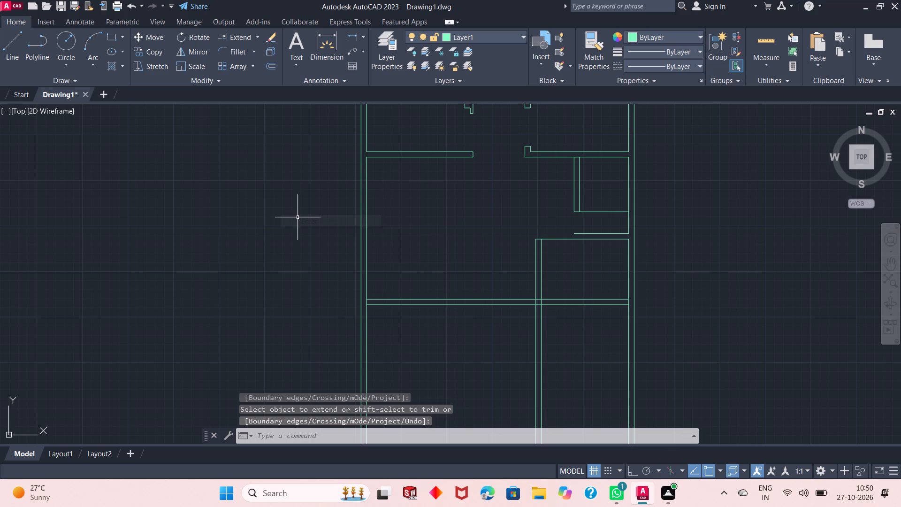
Offset the extended horizontal line 10' downward between the new vertical wall and the right outer wall.
click(274, 68)
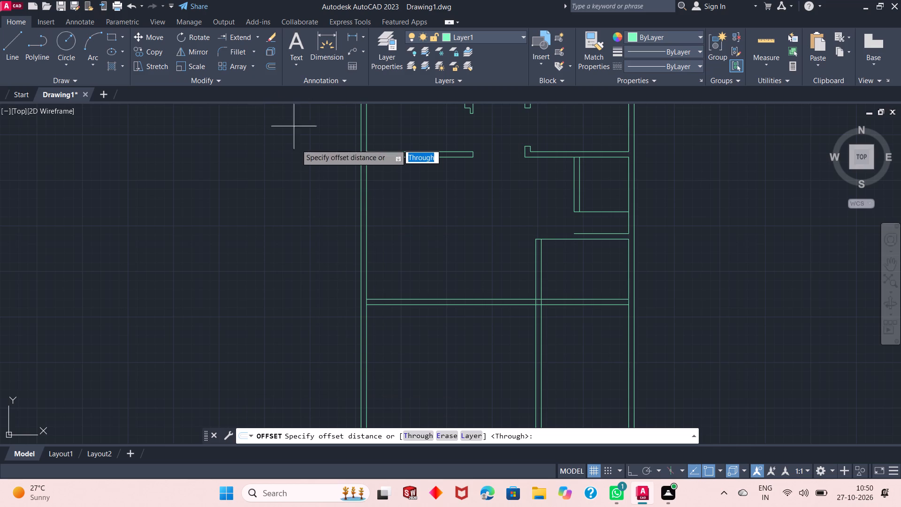
right_click(298, 151)
click(306, 158)
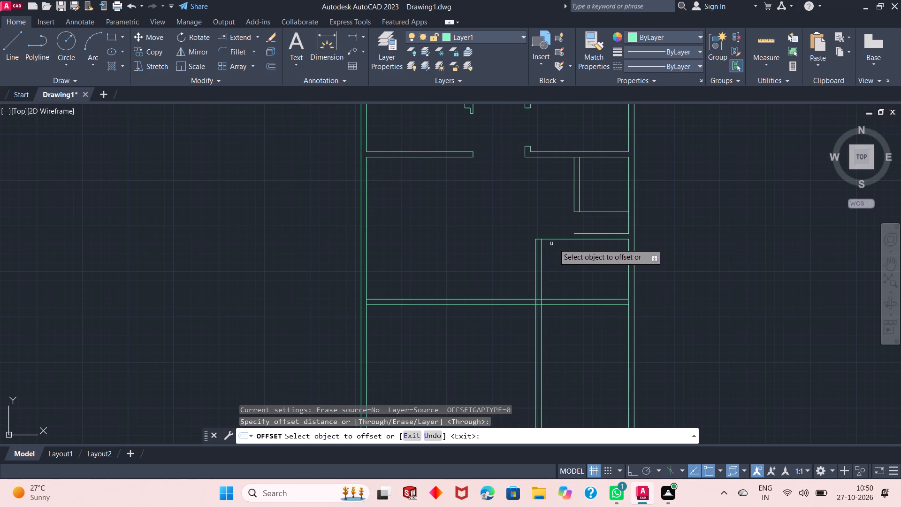
click(558, 239)
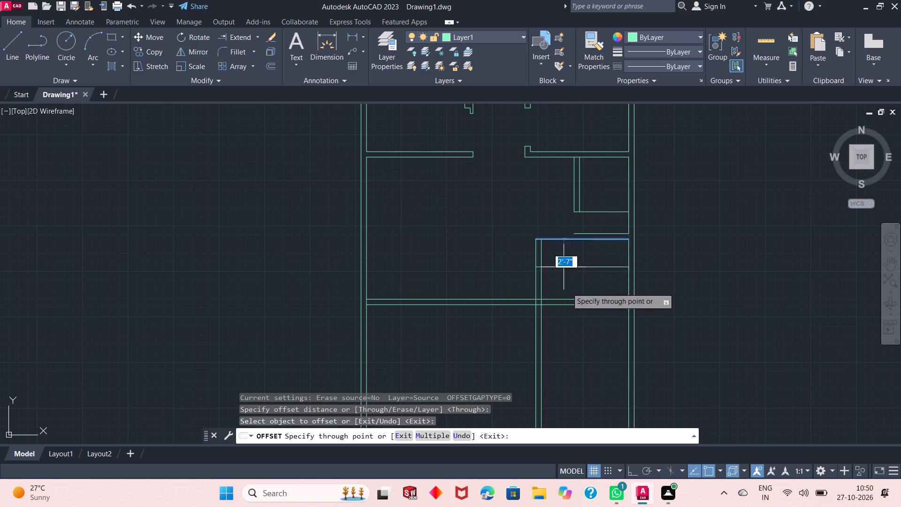
text(10')
key(Return)
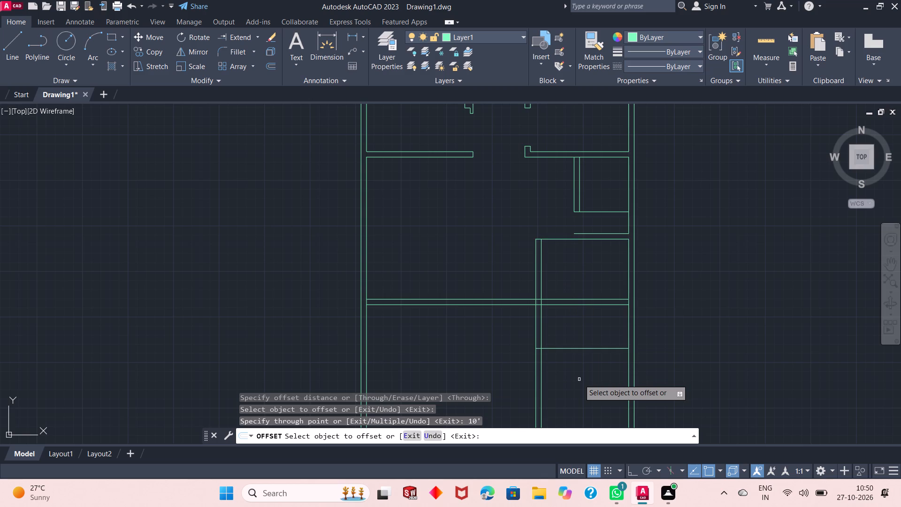
Offset the new room's bottom line 6" downward to form the wall thickness.
click(597, 349)
text(6")
key(Return)
scroll(558, 241, down, 1)
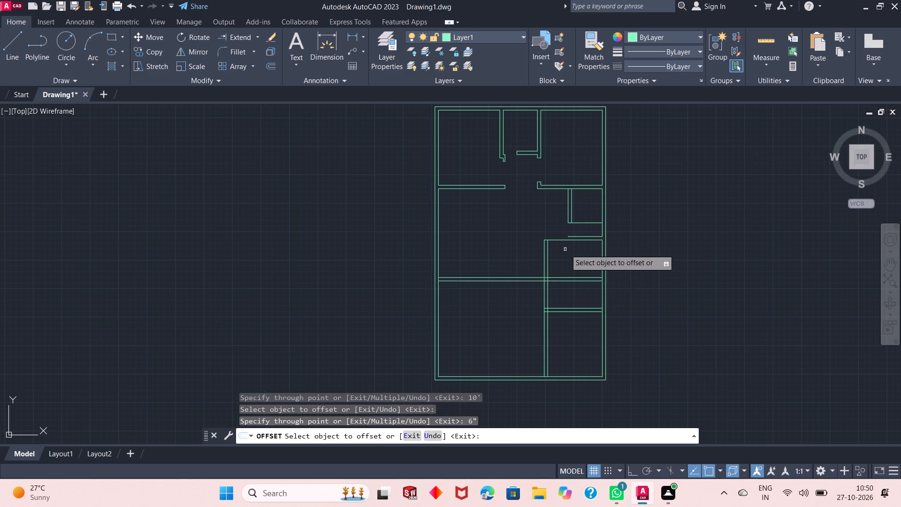
scroll(565, 292, up, 1)
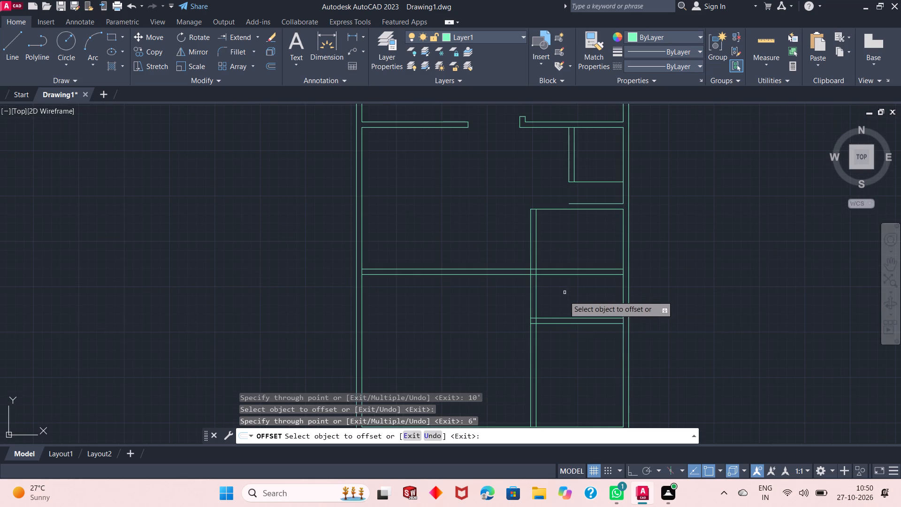
right_click(678, 206)
click(700, 215)
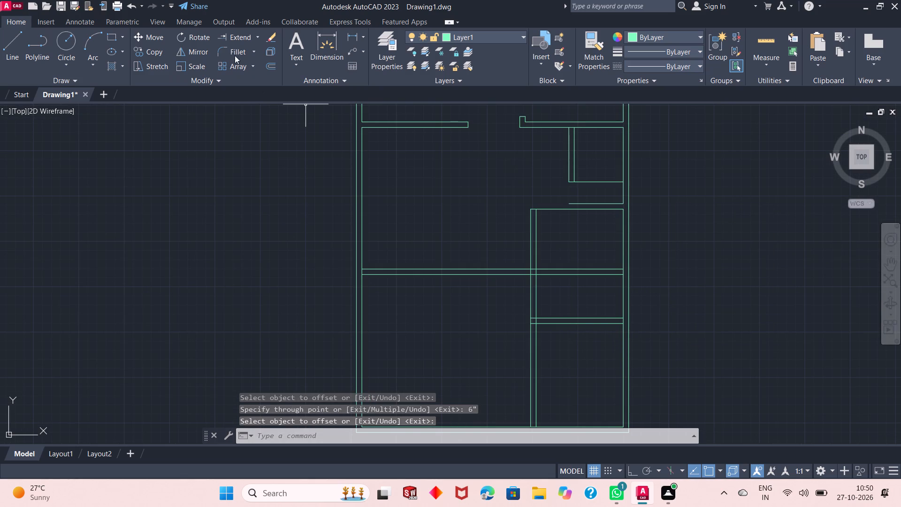
Trim the two horizontal wall lines that cross the inside of the new 8' by 10' room.
click(255, 36)
click(240, 54)
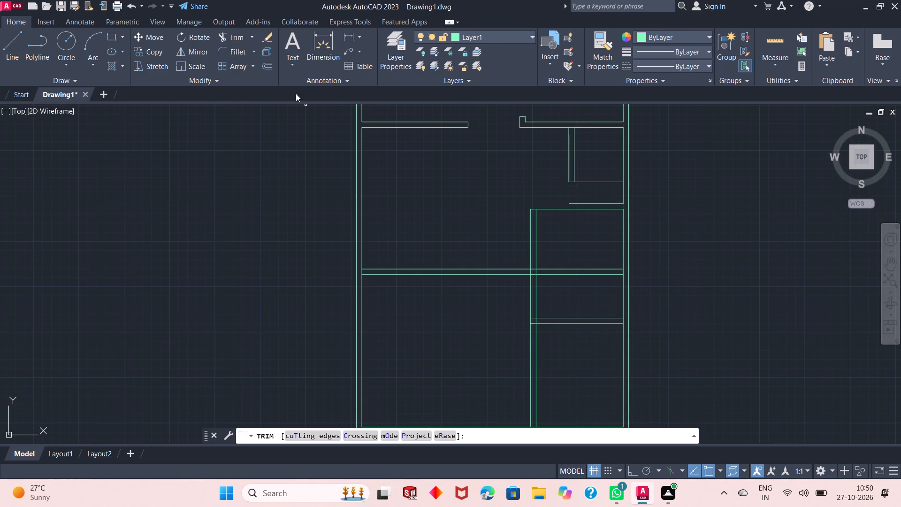
scroll(563, 259, up, 1)
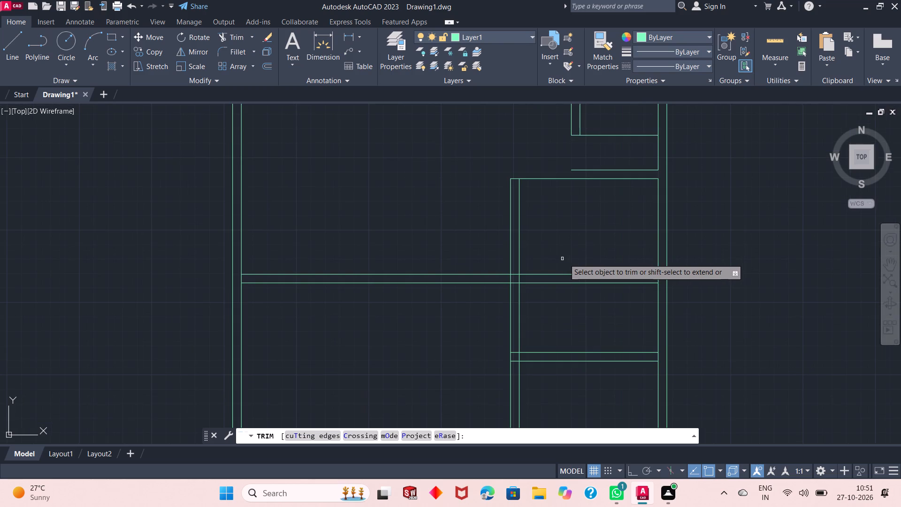
click(598, 252)
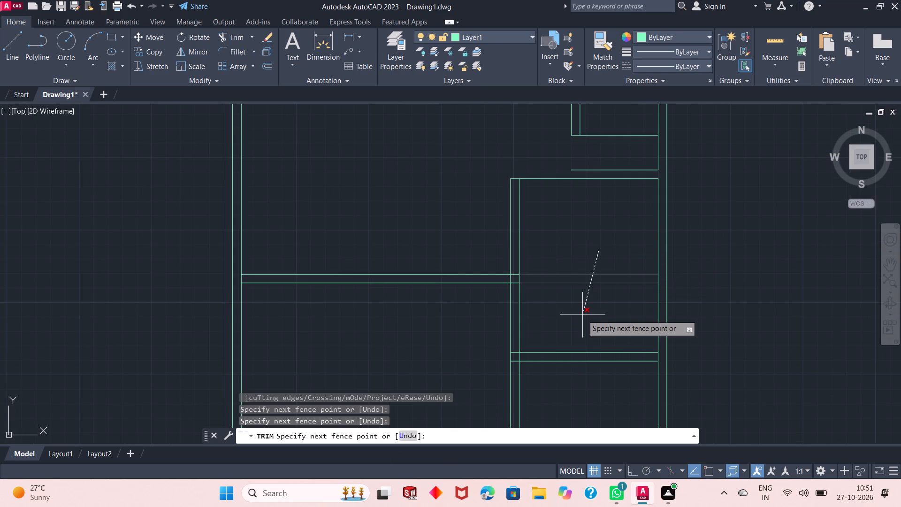
click(582, 316)
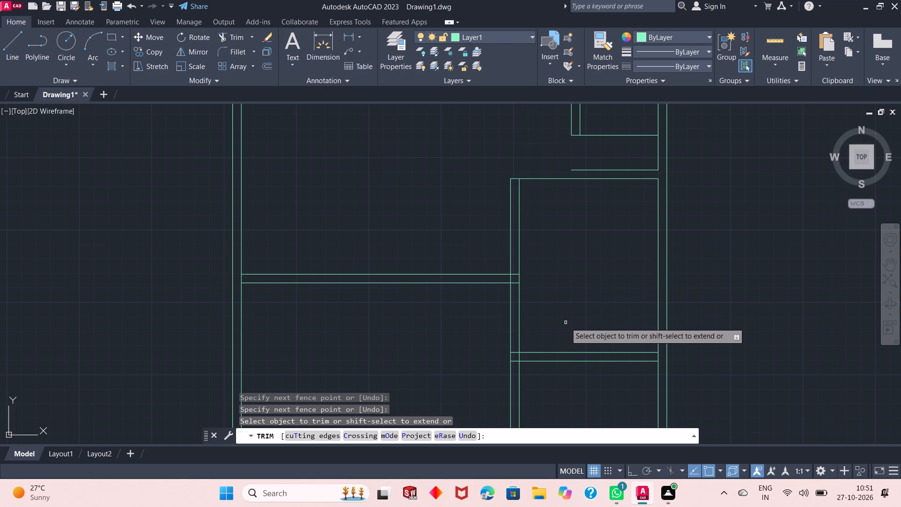
Quick-measure the space below the new room, between its vertical wall and the right outer wall.
scroll(557, 295, down, 1)
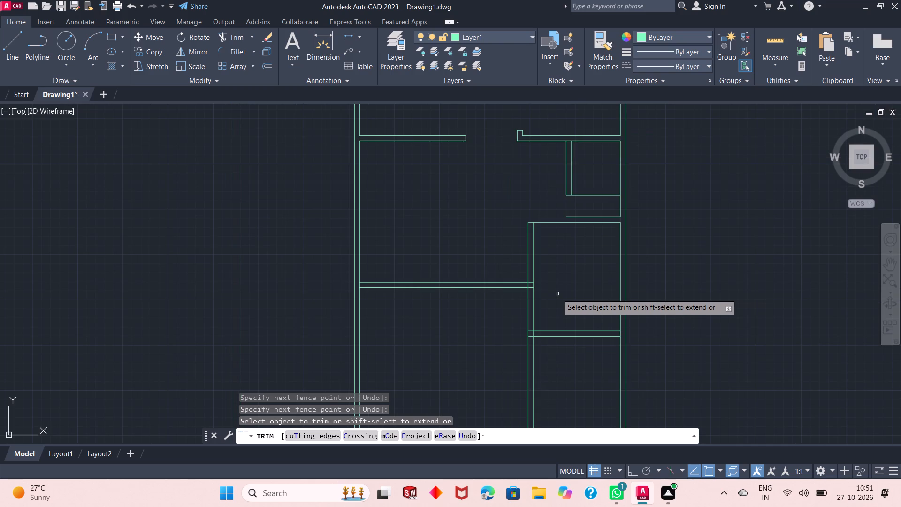
scroll(572, 308, down, 1)
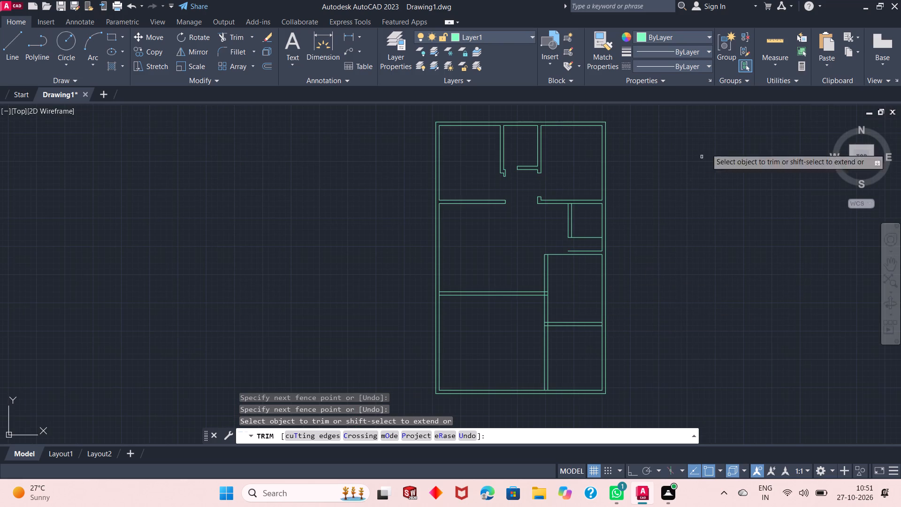
click(773, 41)
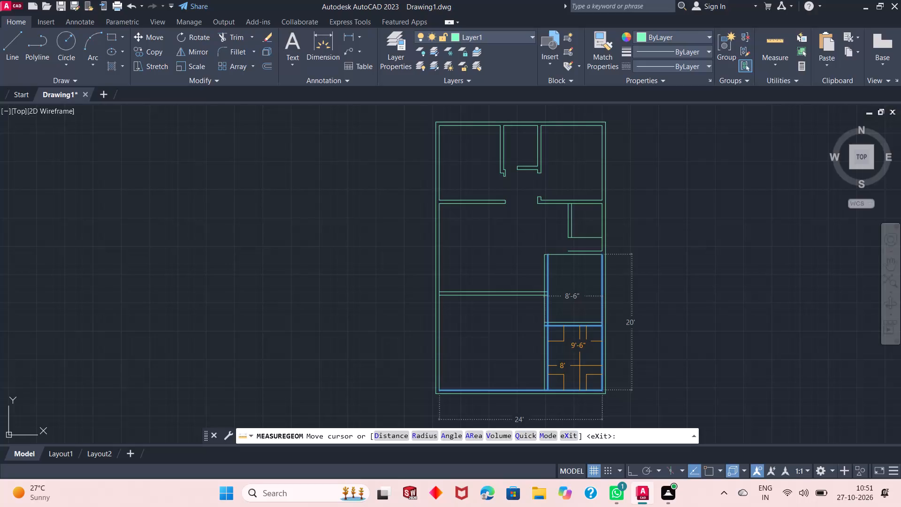
key(Escape)
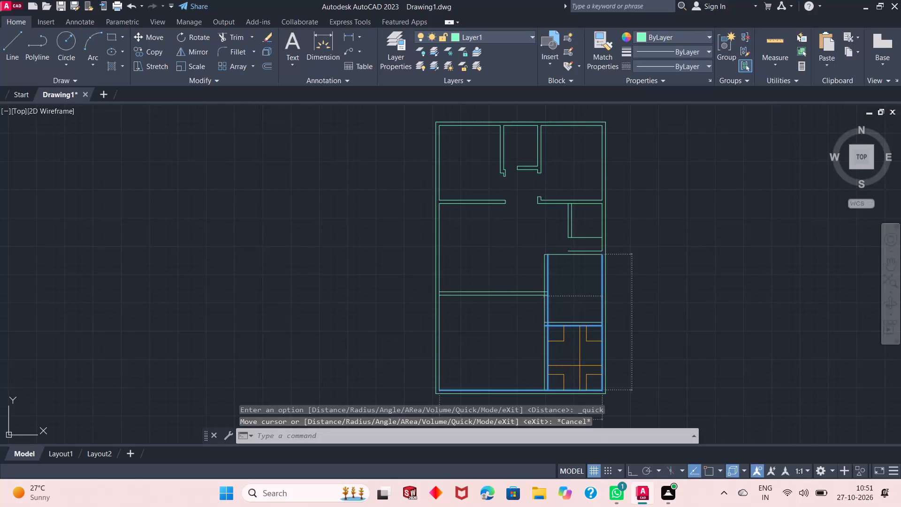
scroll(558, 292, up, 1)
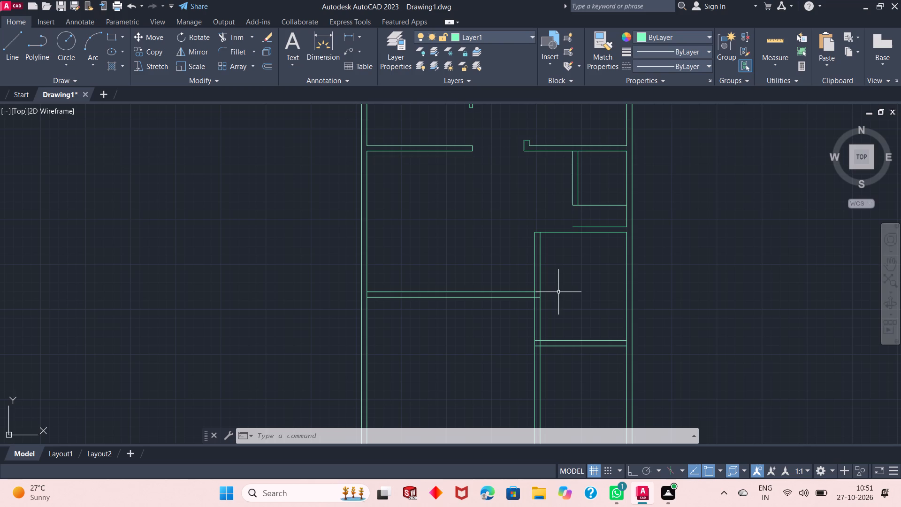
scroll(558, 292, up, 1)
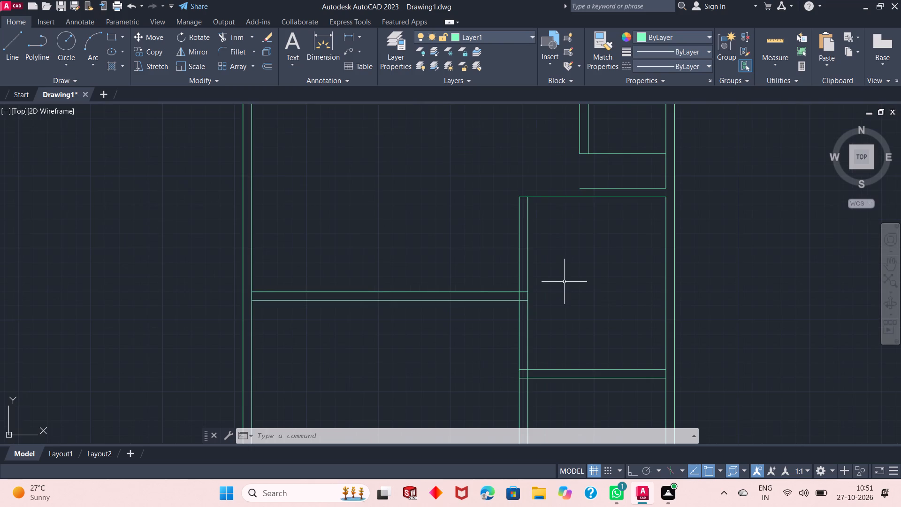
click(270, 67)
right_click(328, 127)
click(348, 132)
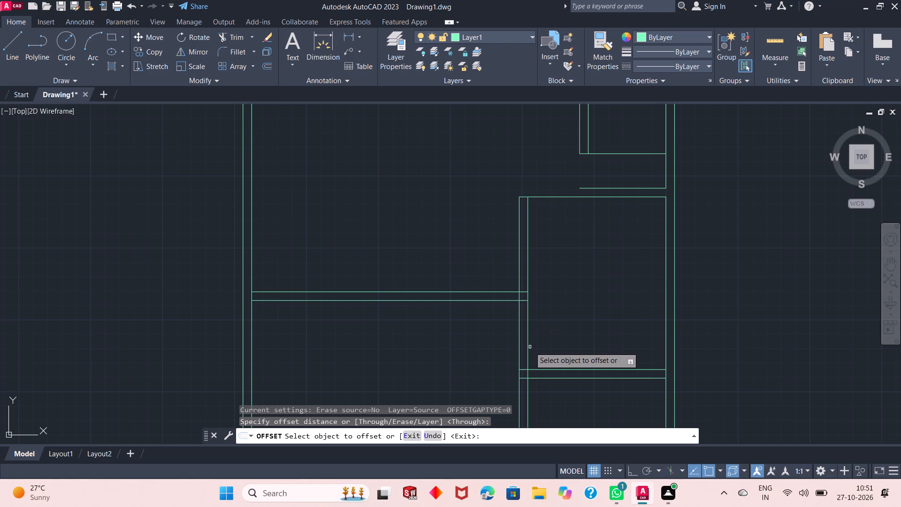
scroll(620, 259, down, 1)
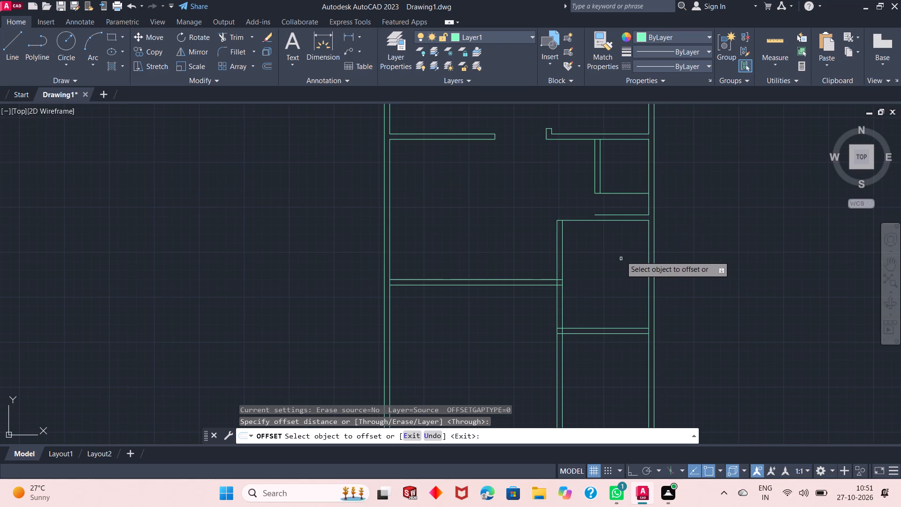
Trim the small room's bottom line between its left wall and the right outer wall to open that side.
scroll(607, 200, up, 1)
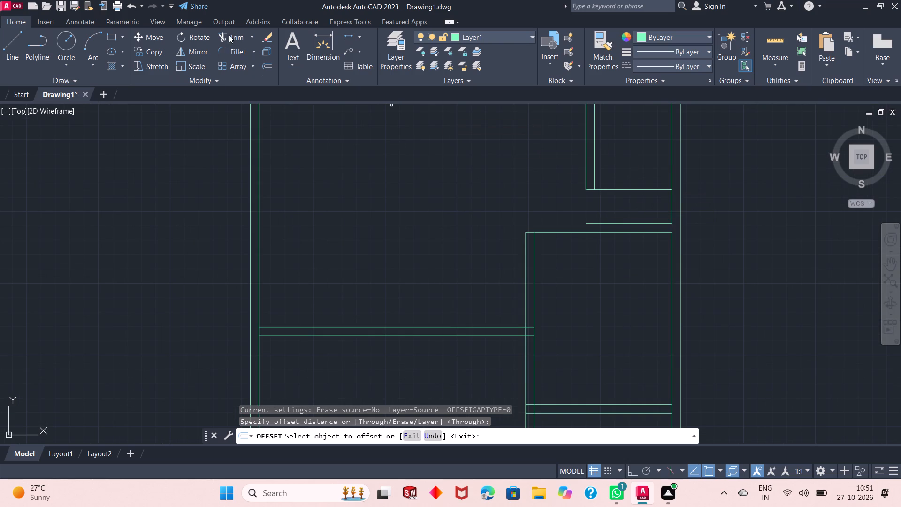
click(229, 34)
click(613, 177)
click(616, 198)
right_click(505, 191)
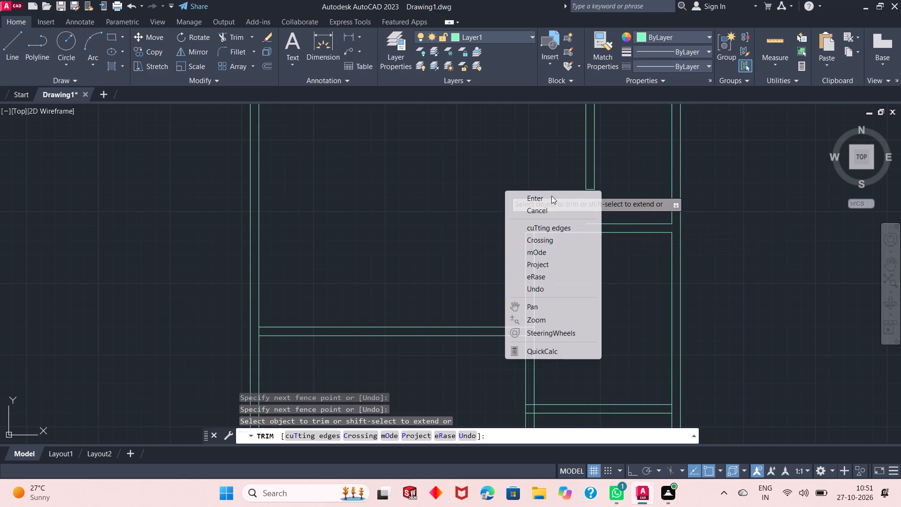
click(552, 196)
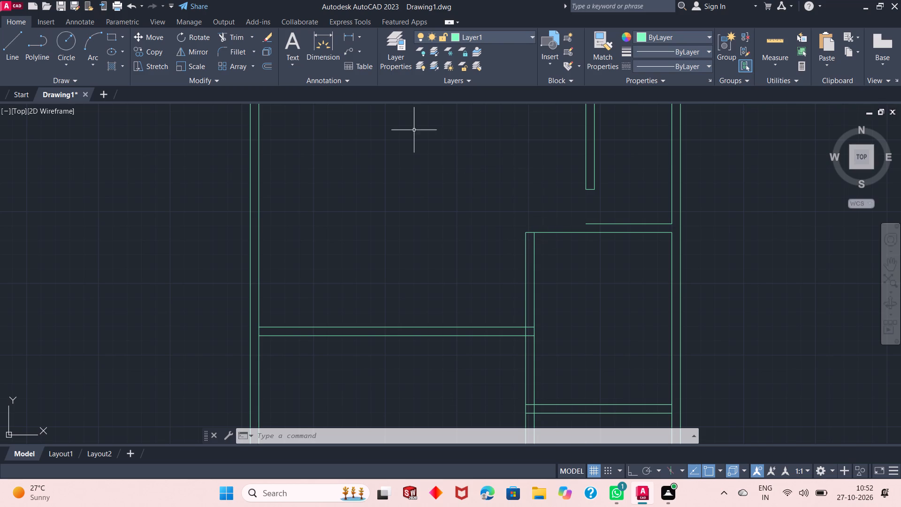
Offset the new room's top line 2'3" downward to mark the opening in its left wall.
click(267, 69)
right_click(348, 155)
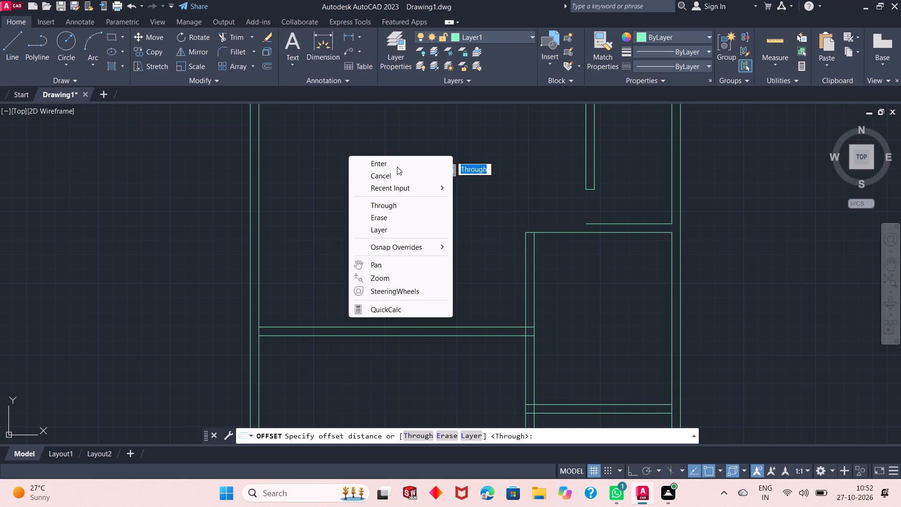
click(398, 168)
click(589, 233)
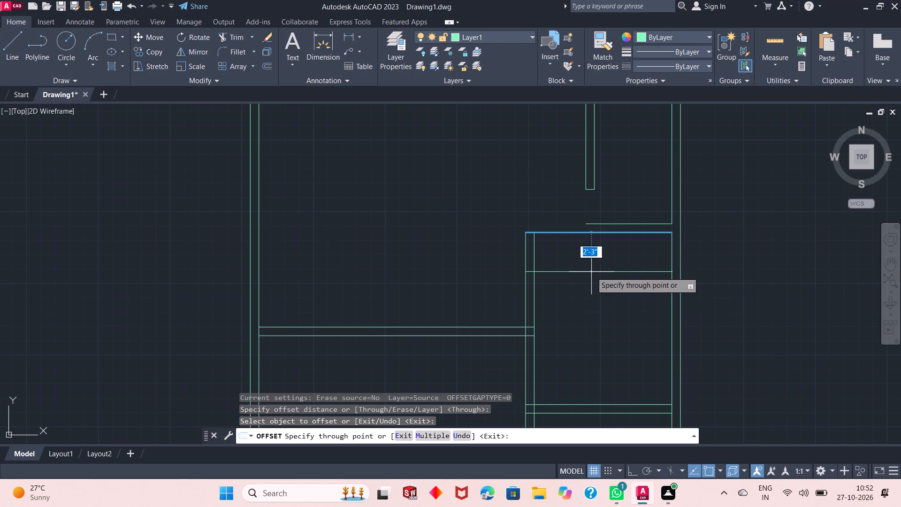
text(2'3")
key(Return)
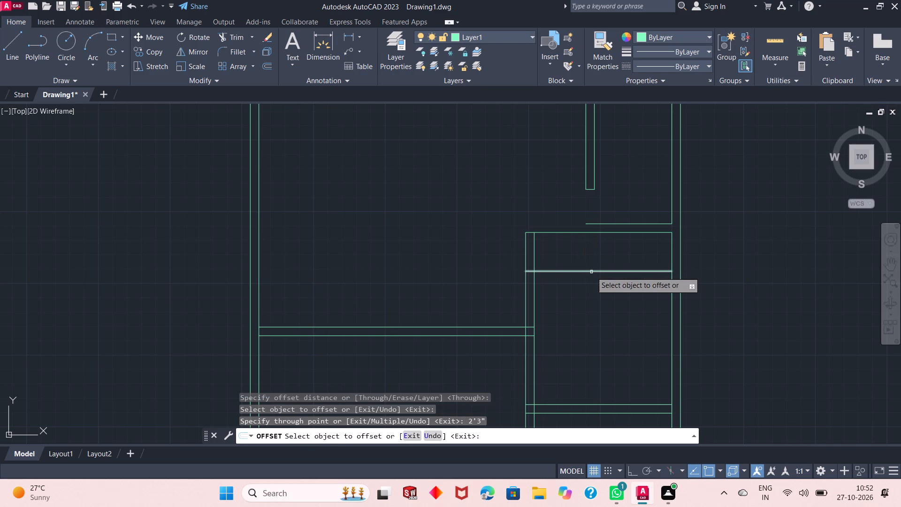
right_click(725, 228)
click(729, 229)
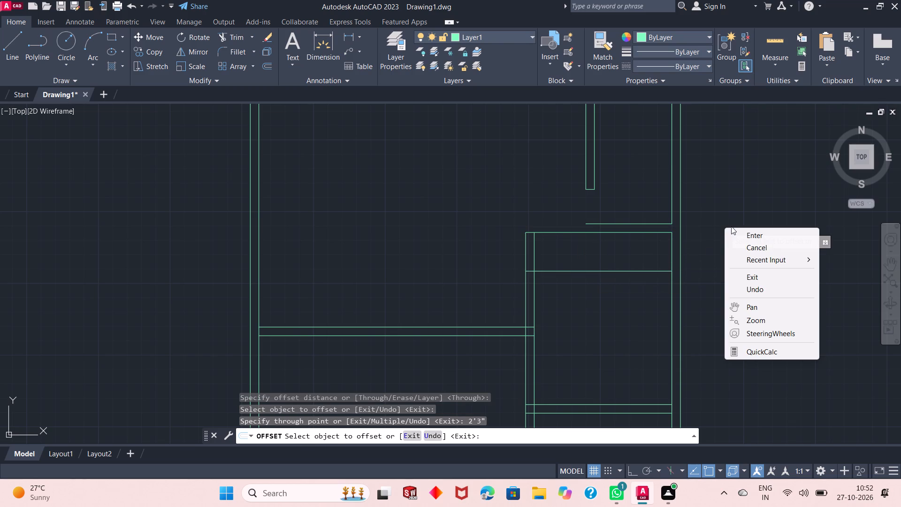
click(739, 230)
Trim the left wall's lines above the 2'3" offset and the offset line across the room, leaving the wall end capped.
click(235, 36)
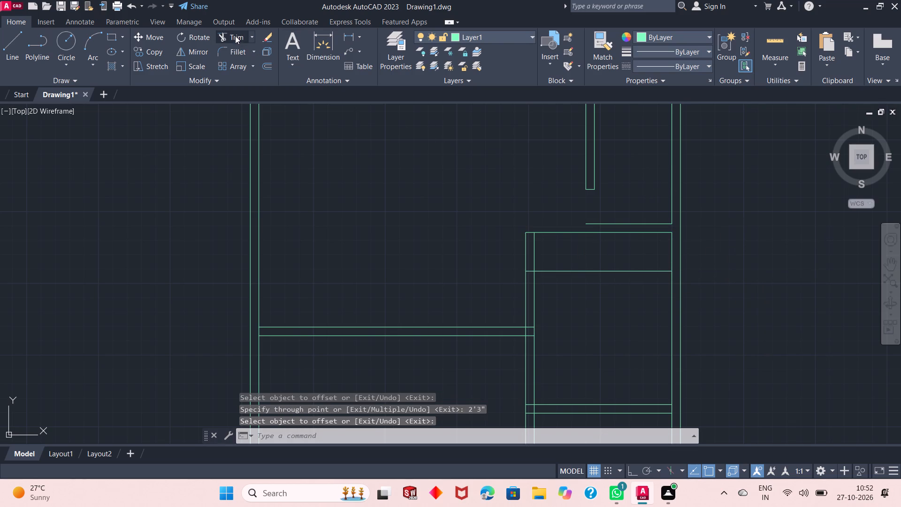
click(561, 253)
click(476, 255)
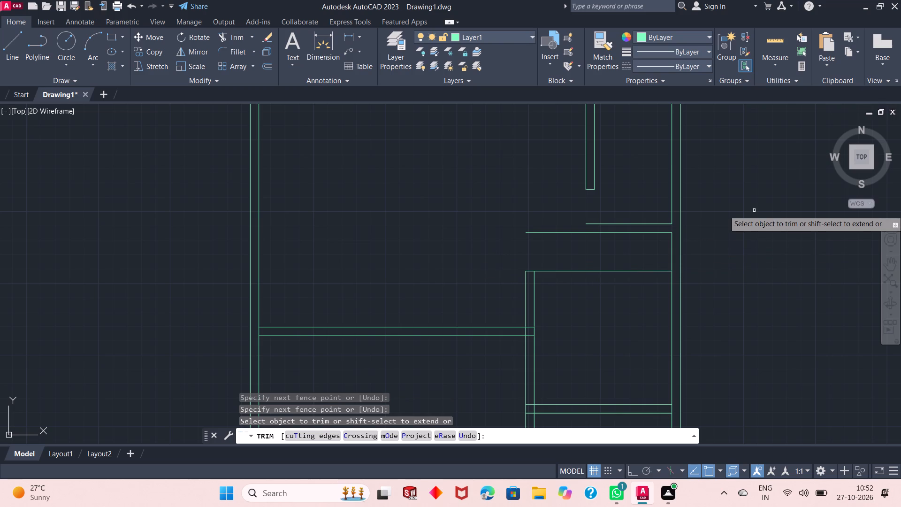
click(630, 267)
click(627, 282)
right_click(743, 224)
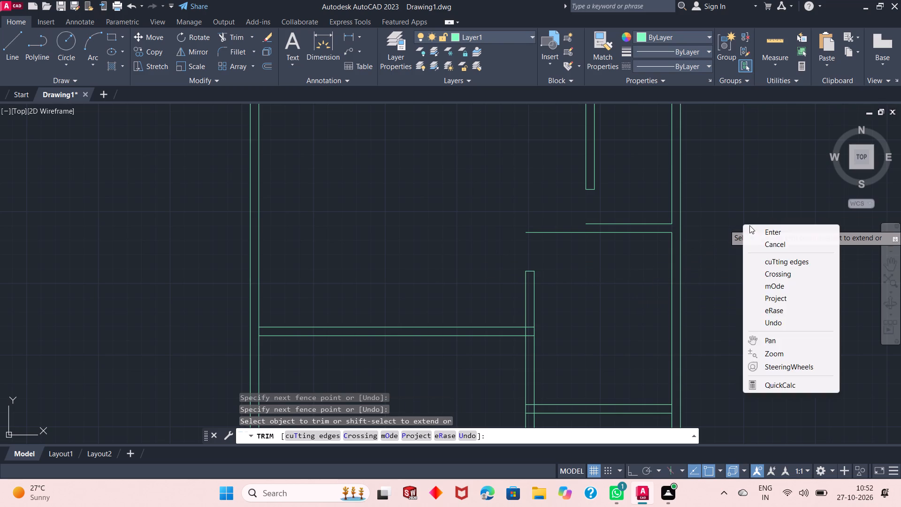
click(752, 228)
Offset the inner line of the new room's left wall 2'3" to the right.
scroll(510, 297, up, 2)
scroll(512, 276, down, 3)
scroll(530, 327, up, 1)
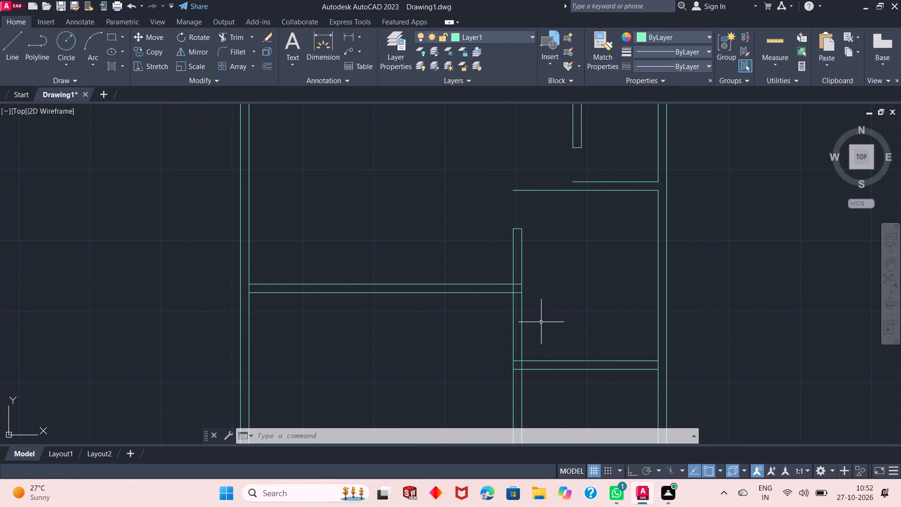
right_click(405, 194)
click(432, 212)
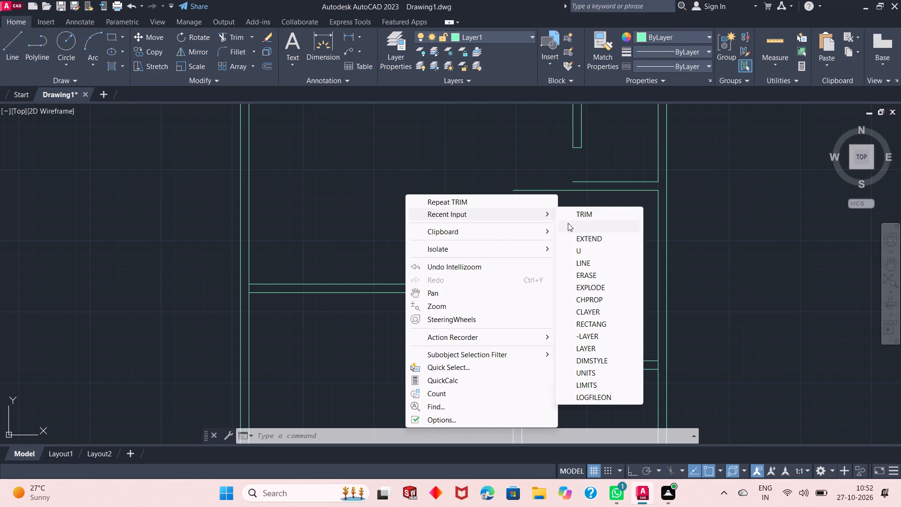
click(568, 224)
right_click(433, 169)
click(463, 177)
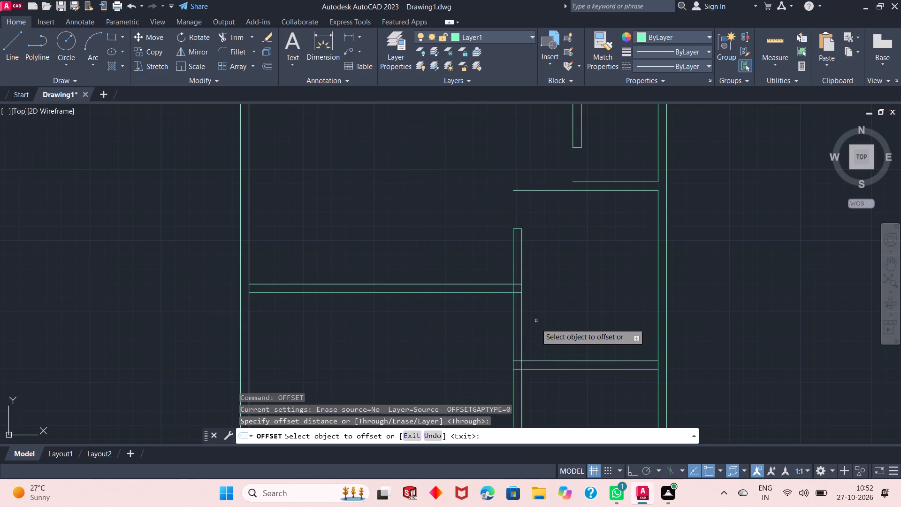
click(522, 343)
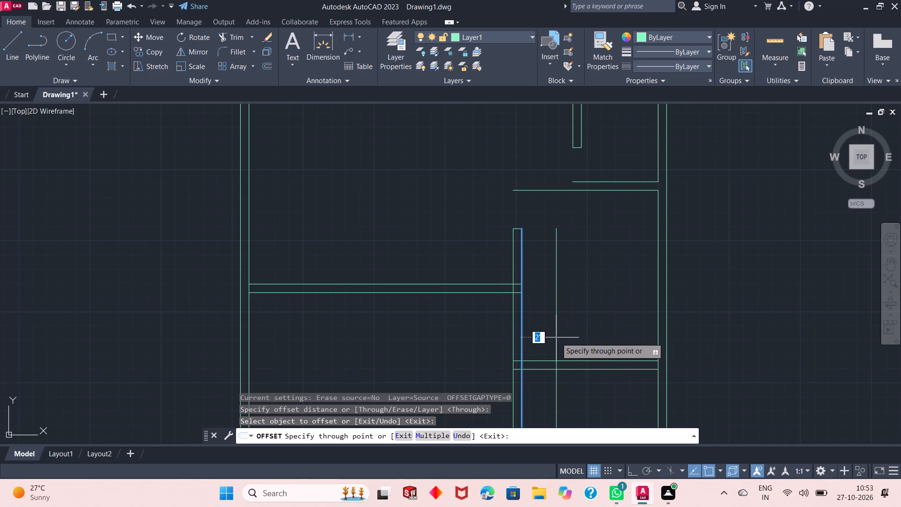
text(2'3")
key(Return)
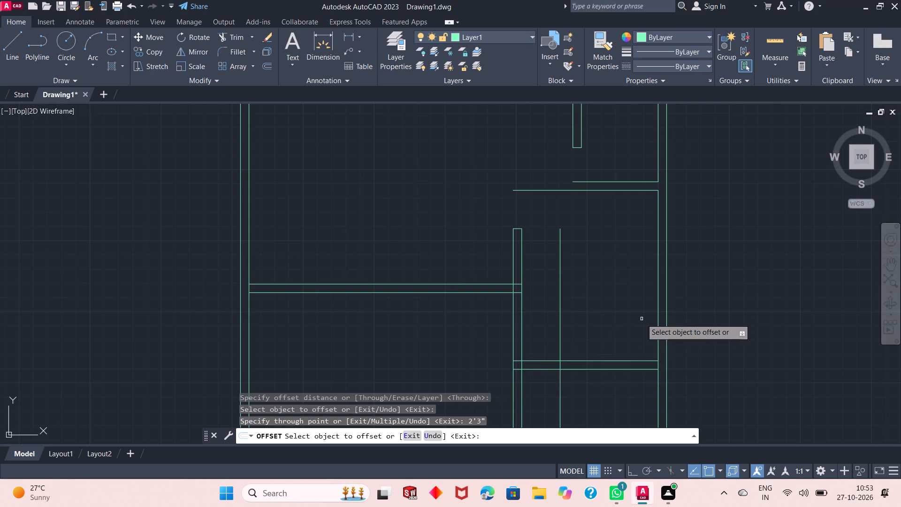
Offset the right outer wall's inner line 2' to the left inside the new room.
click(659, 301)
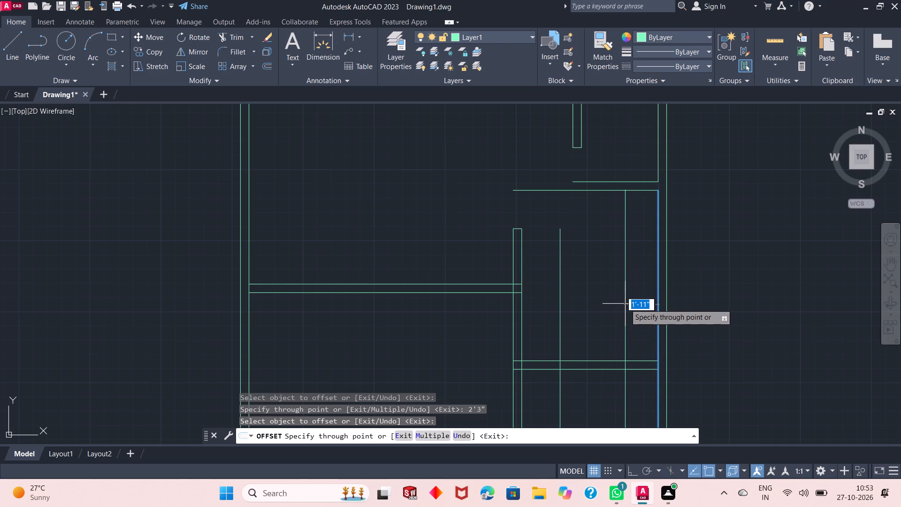
text(2')
key(Return)
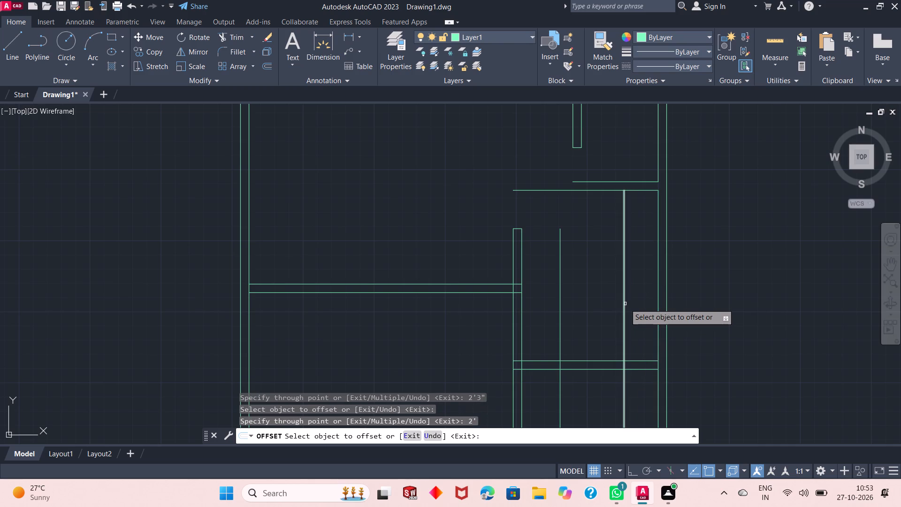
right_click(710, 197)
click(720, 202)
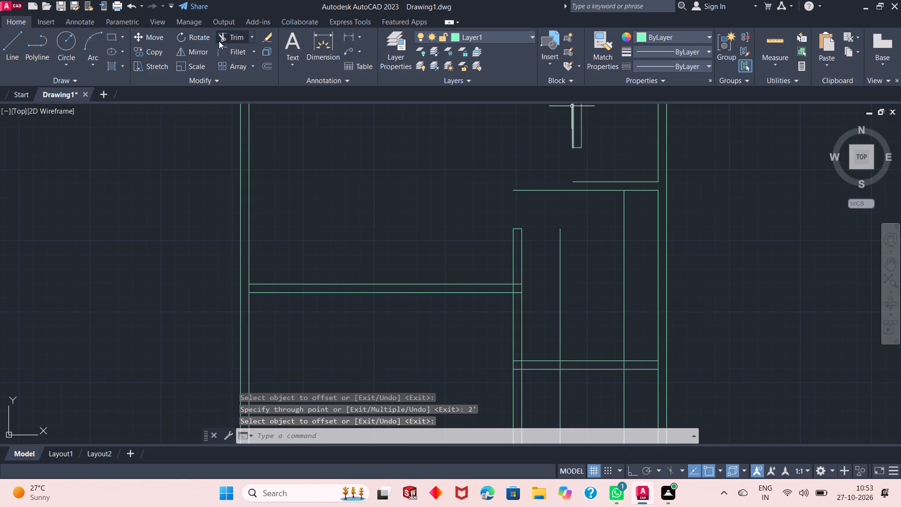
Trim the two vertical offset lines where they extend below the new room's bottom wall.
click(234, 38)
scroll(515, 238, down, 2)
scroll(590, 322, up, 1)
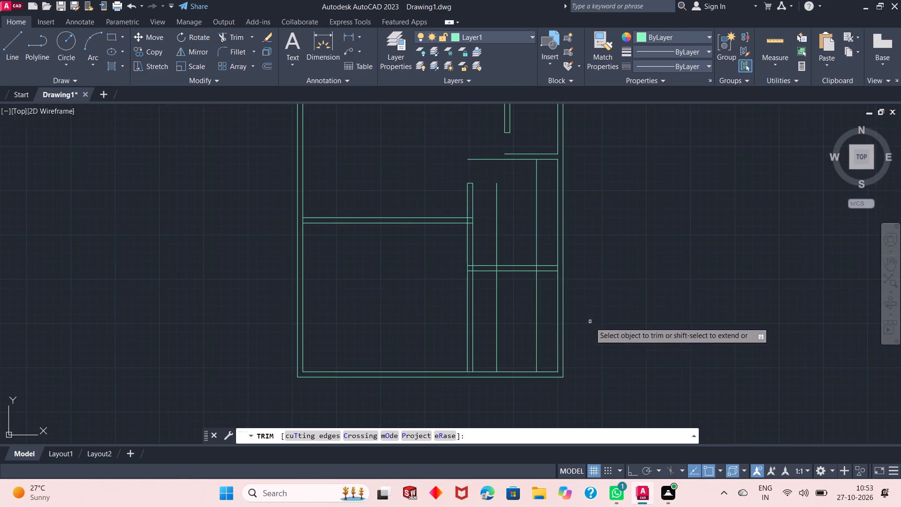
scroll(501, 250, up, 1)
click(565, 313)
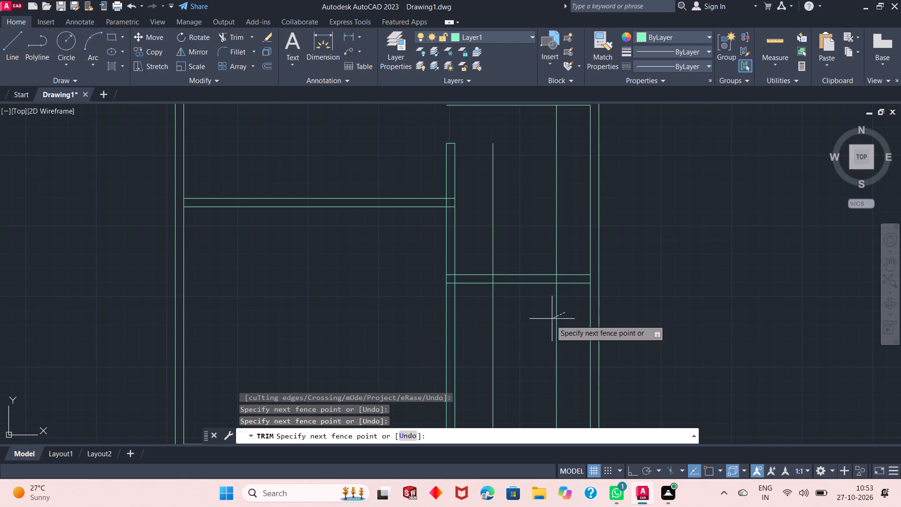
click(547, 324)
click(541, 331)
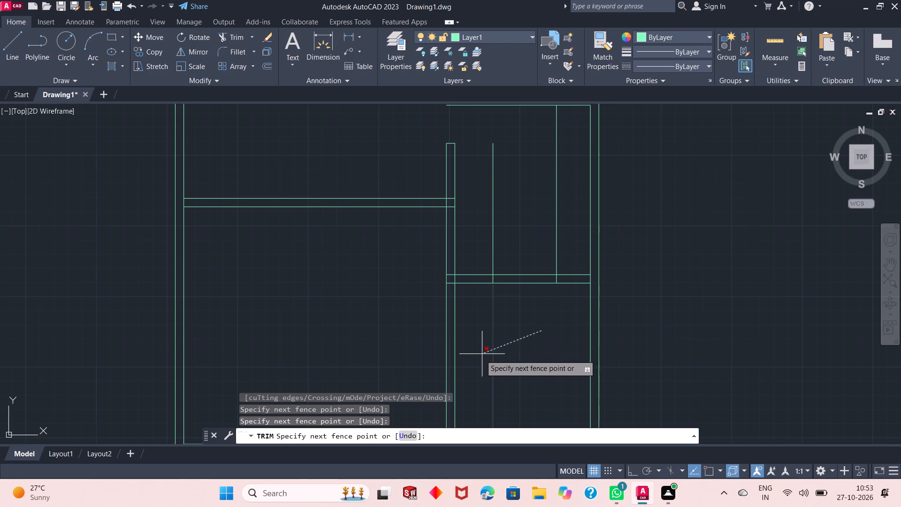
click(481, 356)
Trim the 2' offset line inside the bottom wall and cut the 2'3" opening beside the left wall, leaving the wall end capped.
scroll(501, 262, up, 2)
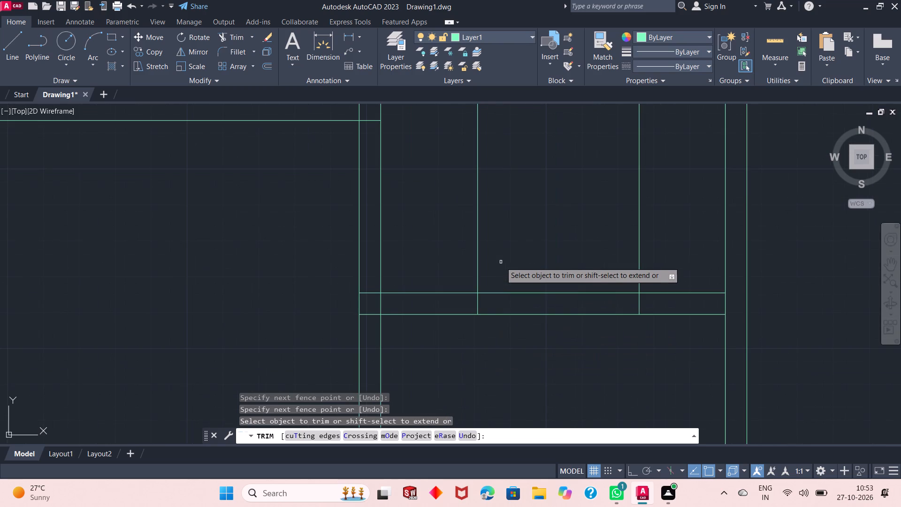
click(602, 303)
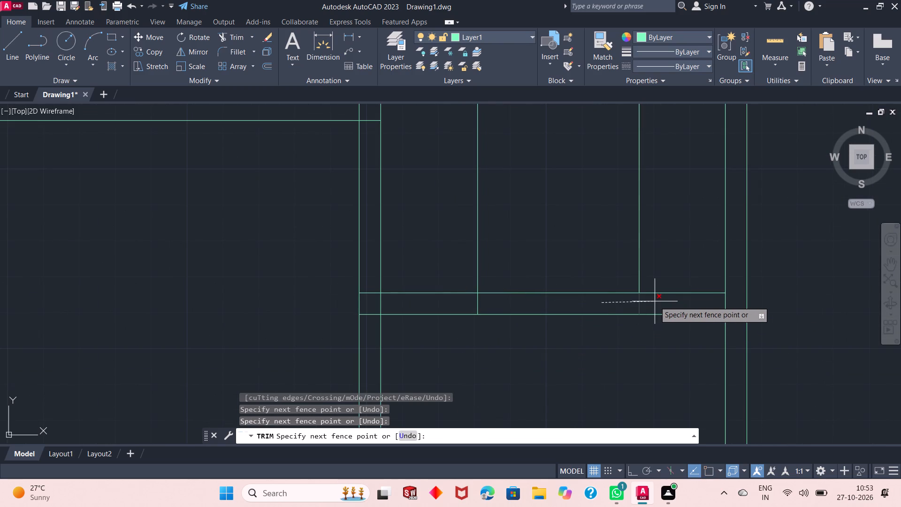
click(655, 301)
click(513, 226)
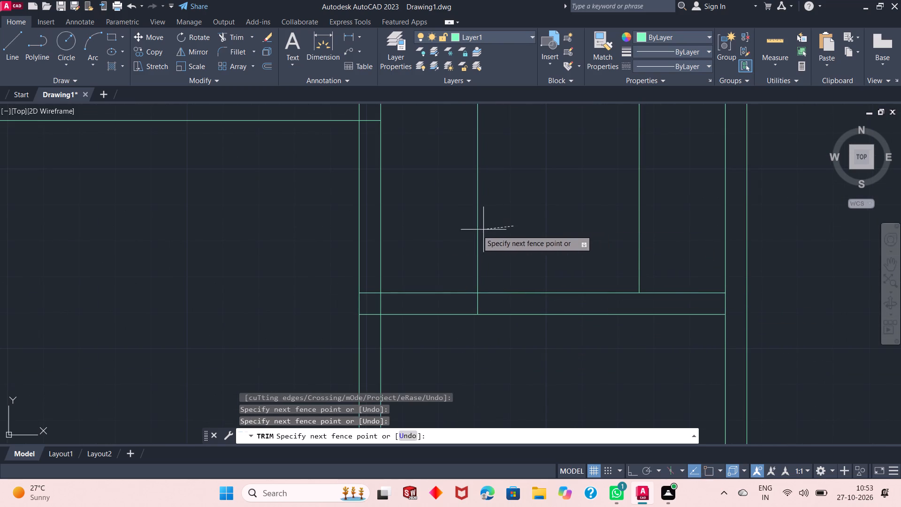
click(444, 235)
click(470, 253)
click(434, 327)
scroll(458, 322, down, 2)
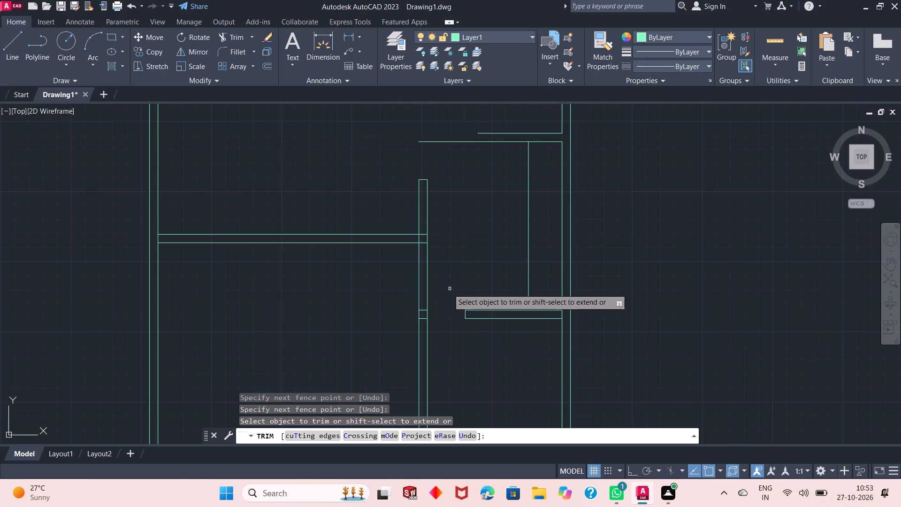
Trim the leftover segments where the bottom wall meets the side walls, plus the left wall's right-hand line below the room.
scroll(412, 304, up, 2)
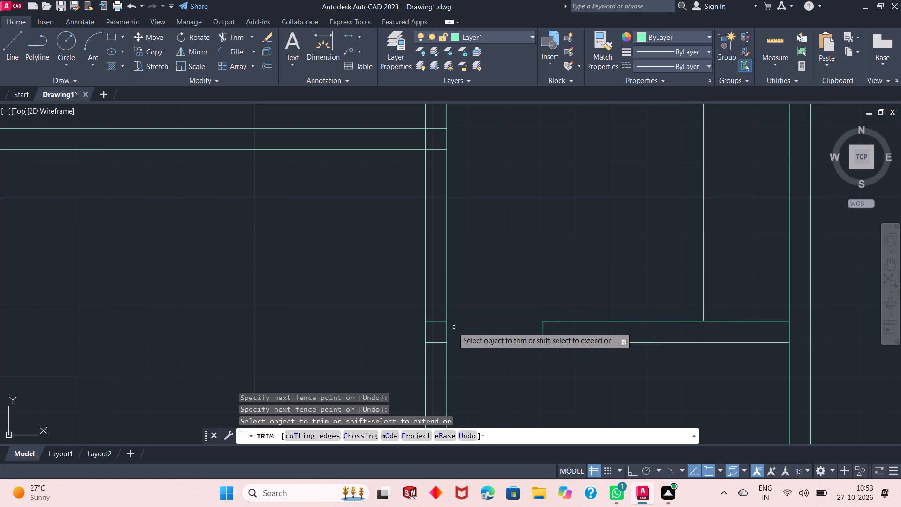
click(439, 321)
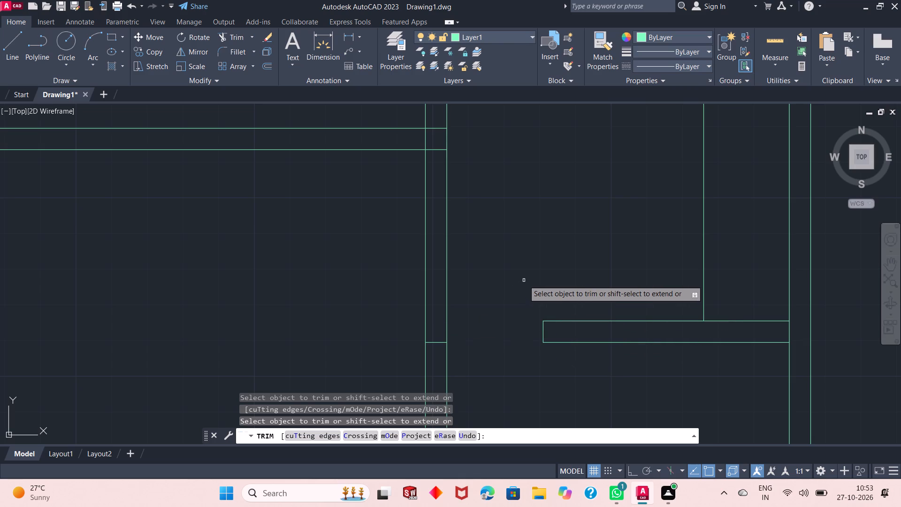
scroll(503, 247, down, 2)
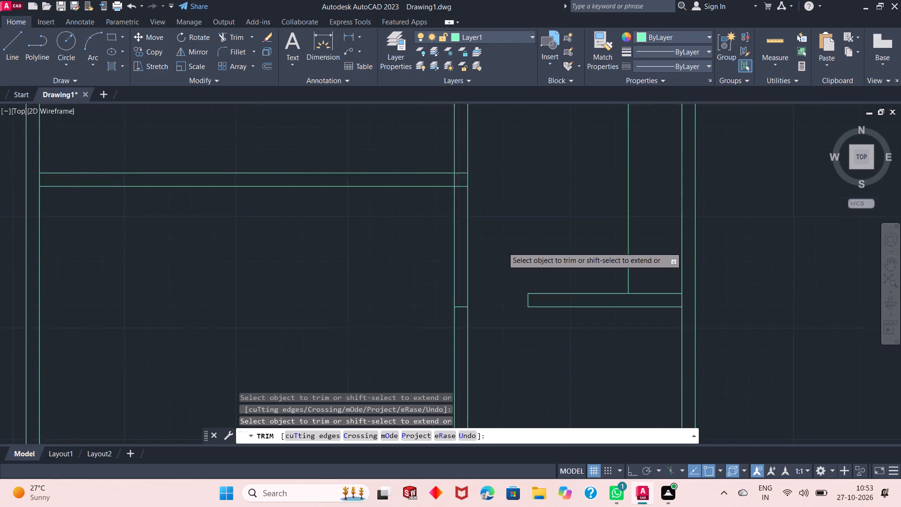
scroll(503, 247, down, 1)
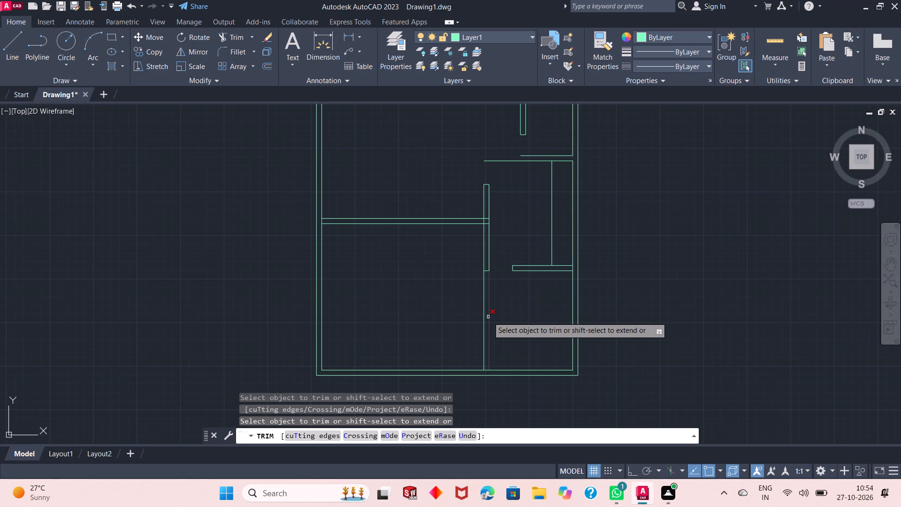
click(488, 317)
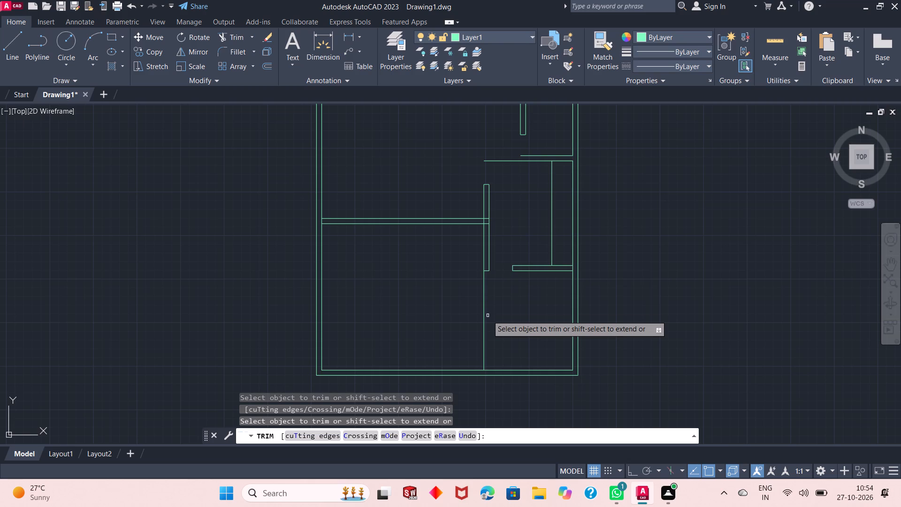
scroll(492, 250, up, 1)
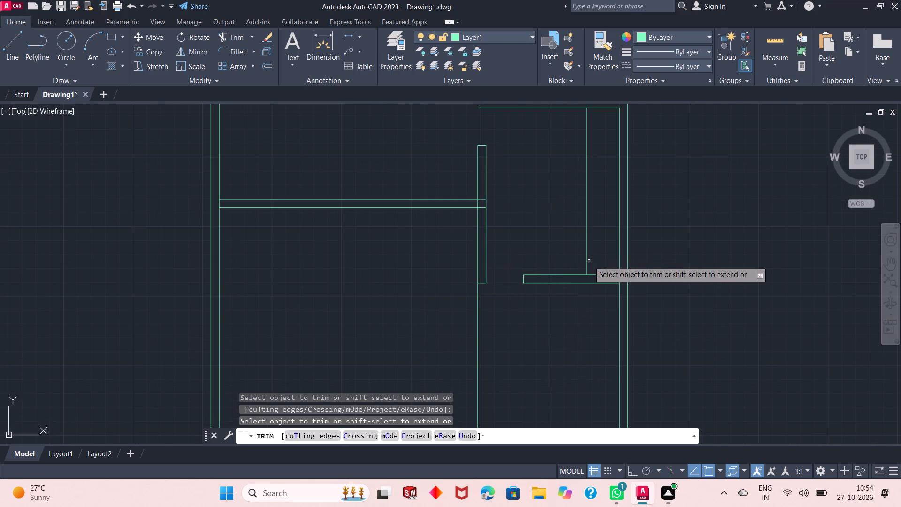
click(618, 278)
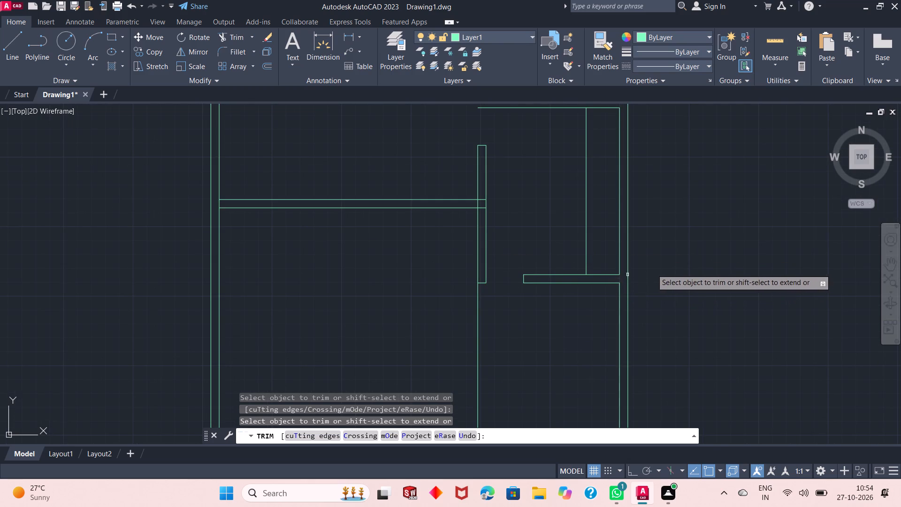
Trim the overlapping lines where the long horizontal wall meets the new room's left wall to form a clean T-junction.
scroll(643, 330, down, 1)
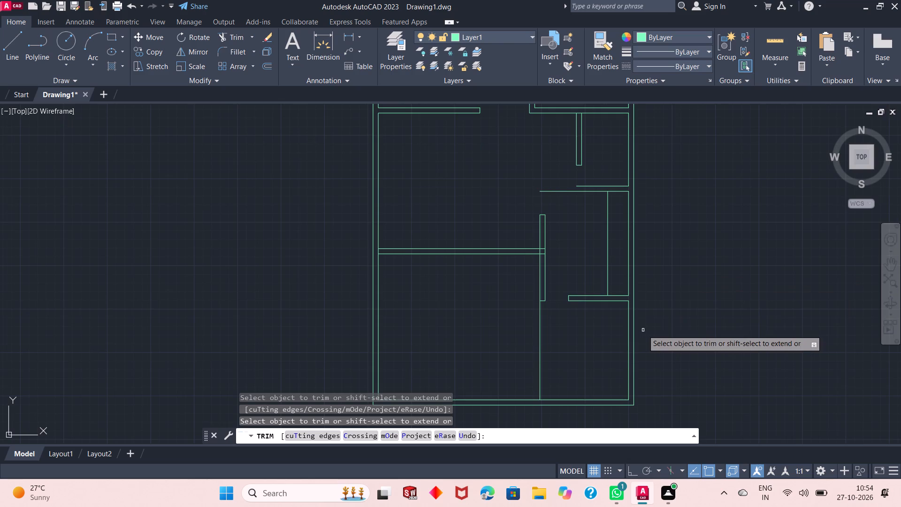
scroll(539, 266, up, 1)
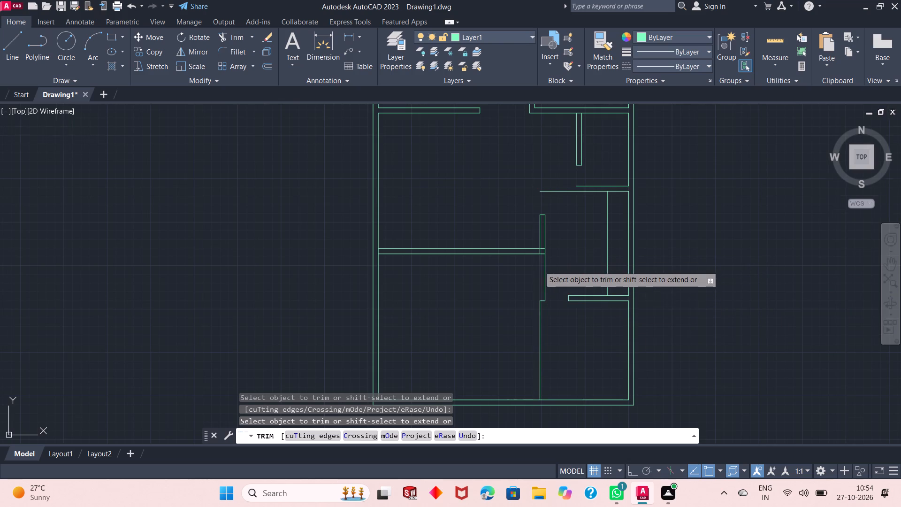
scroll(581, 278, down, 1)
scroll(538, 244, up, 4)
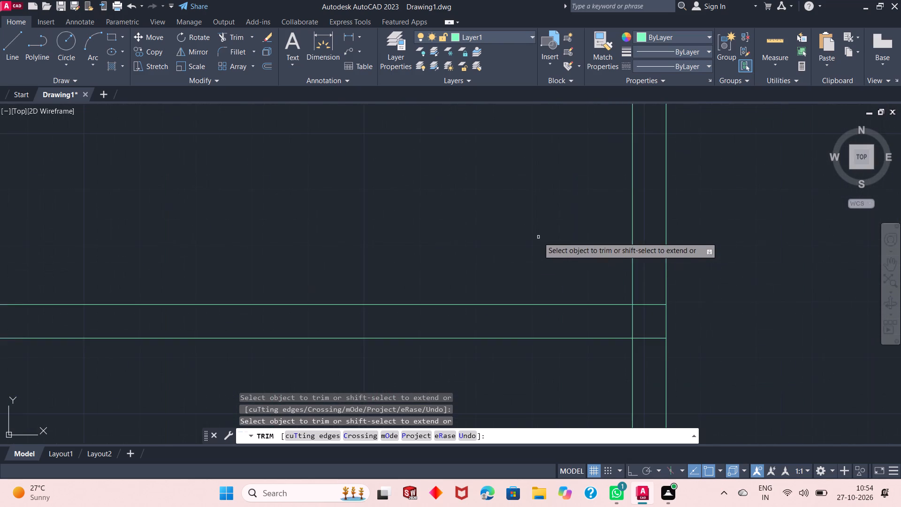
click(648, 349)
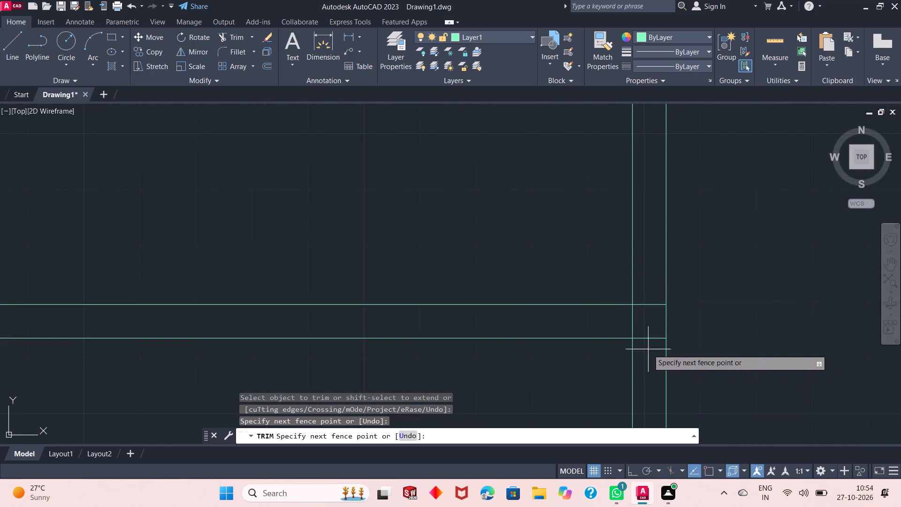
click(639, 288)
click(646, 328)
click(547, 336)
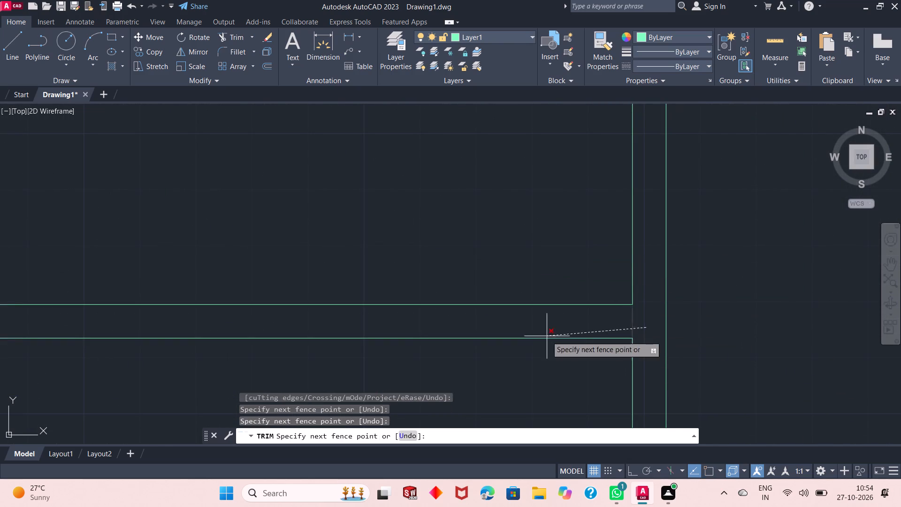
scroll(589, 325, down, 3)
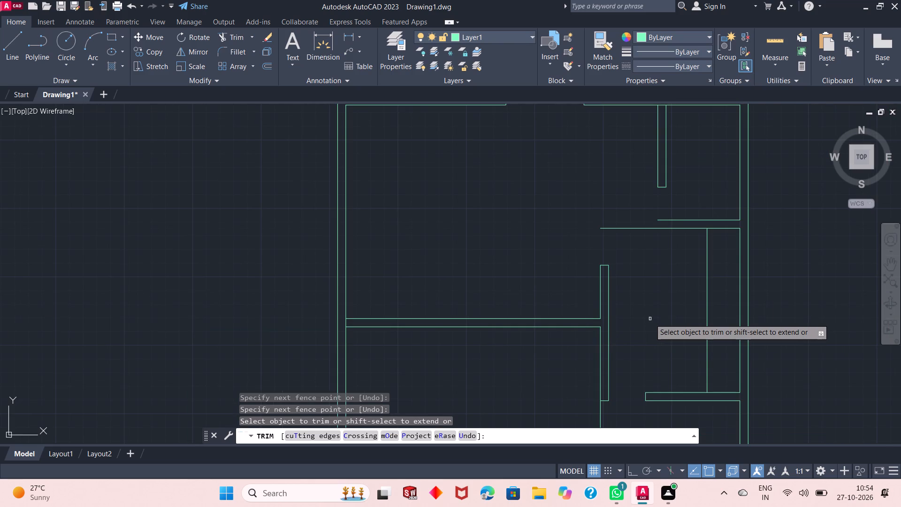
scroll(650, 318, down, 2)
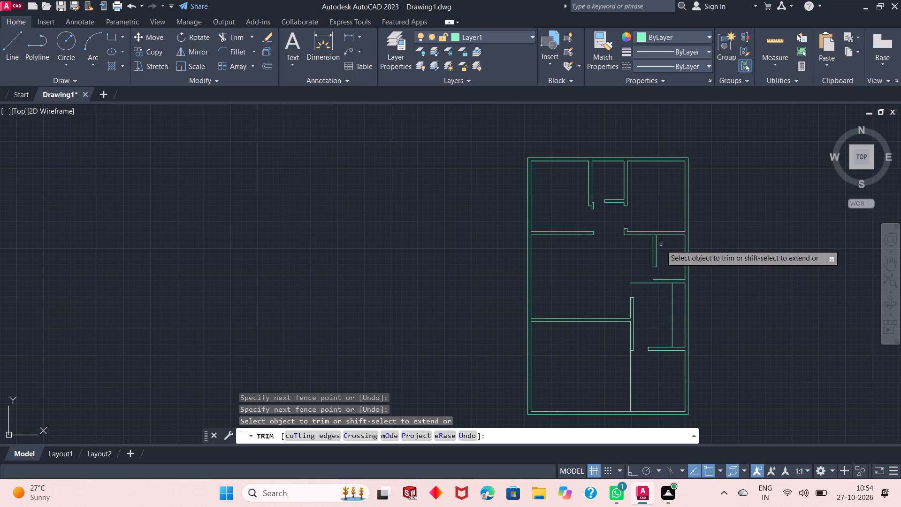
right_click(572, 256)
click(589, 262)
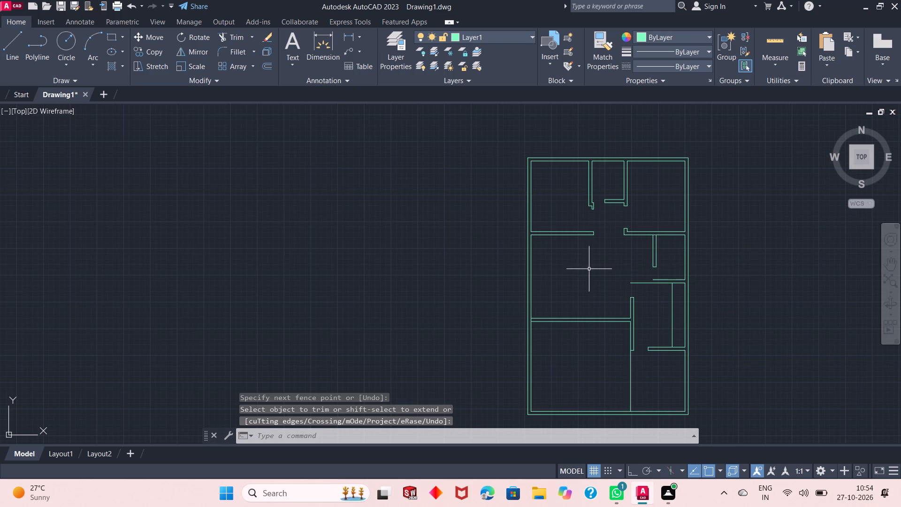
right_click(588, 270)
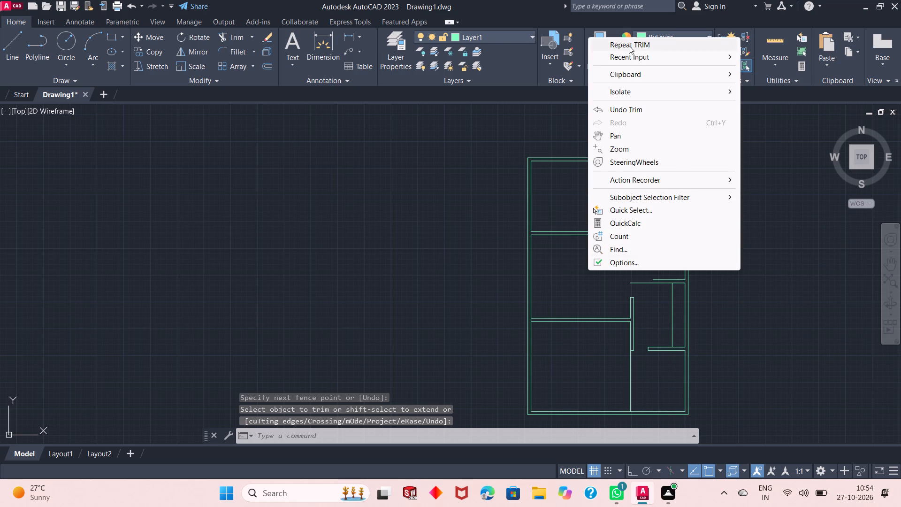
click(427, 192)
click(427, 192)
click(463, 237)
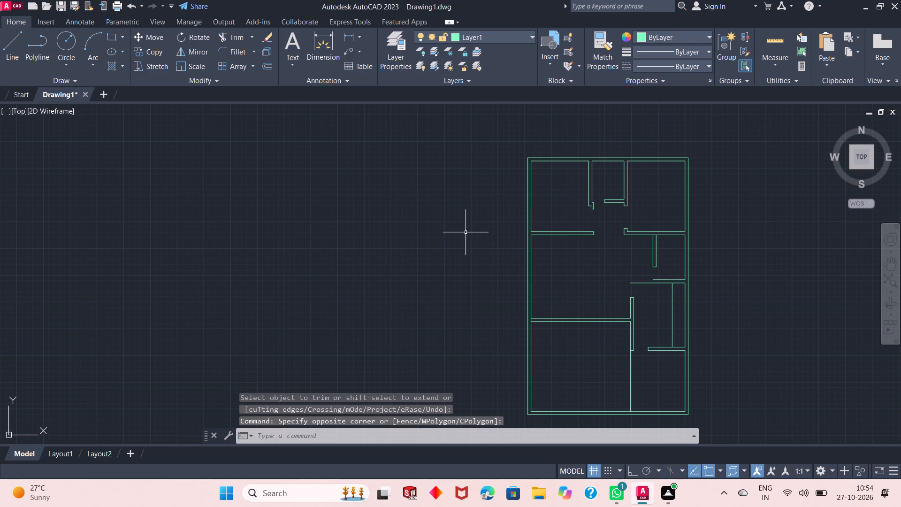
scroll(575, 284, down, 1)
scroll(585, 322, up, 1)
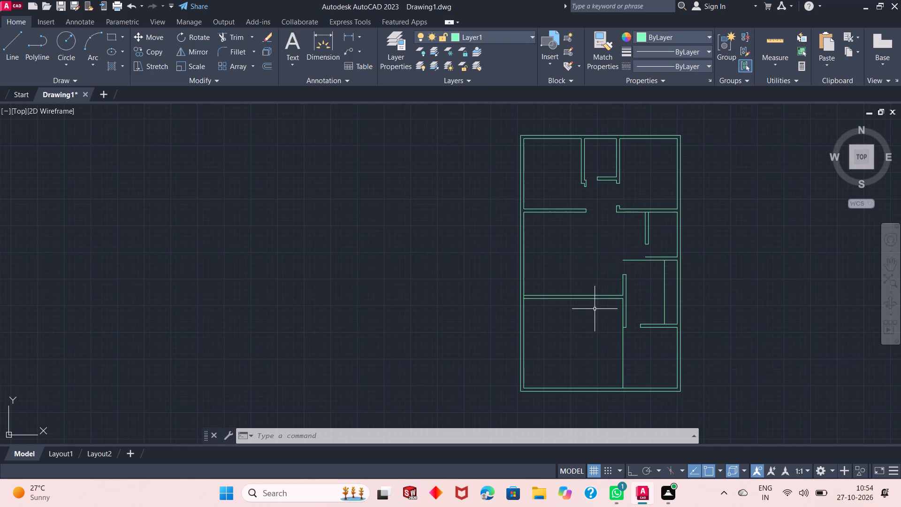
Offset the upper line of the long horizontal wall 3' upward.
scroll(569, 252, up, 1)
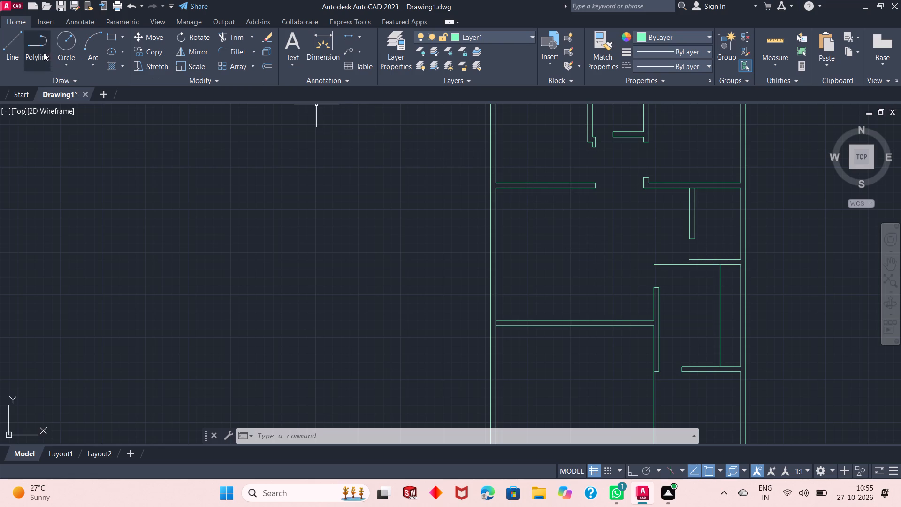
click(269, 66)
right_click(304, 147)
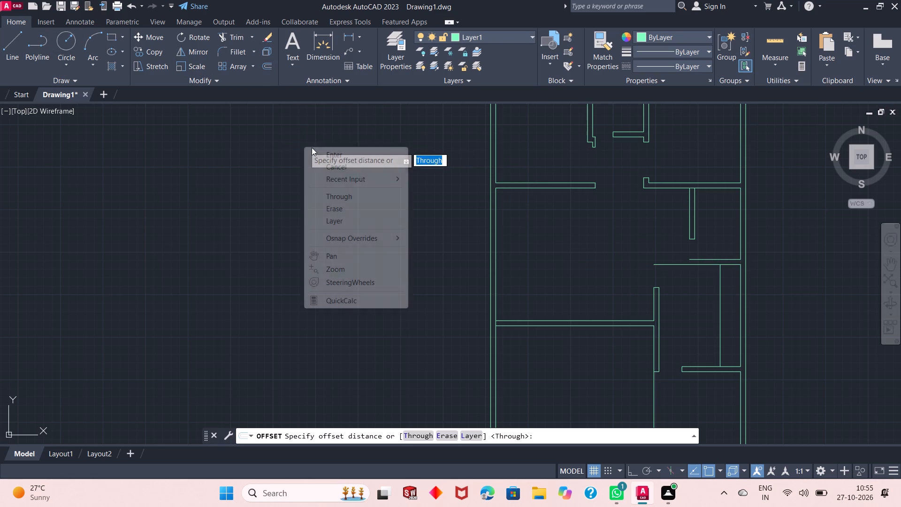
click(332, 149)
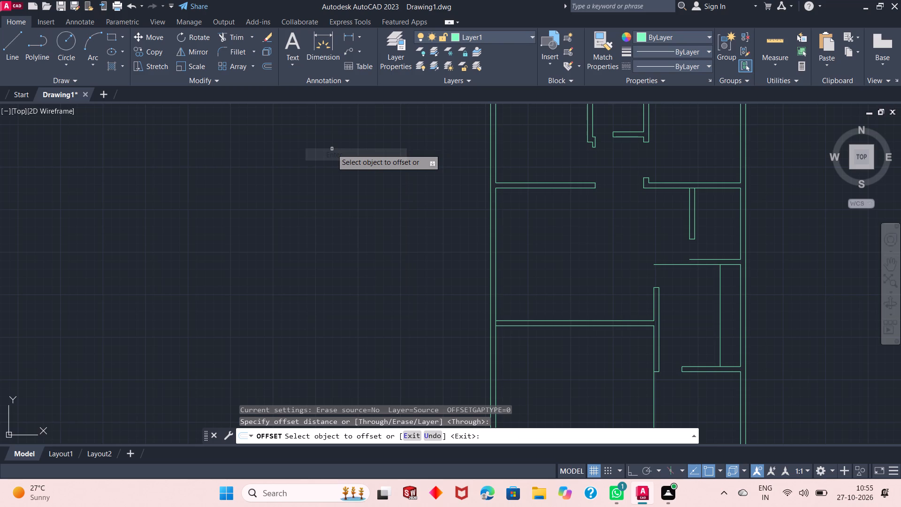
click(533, 322)
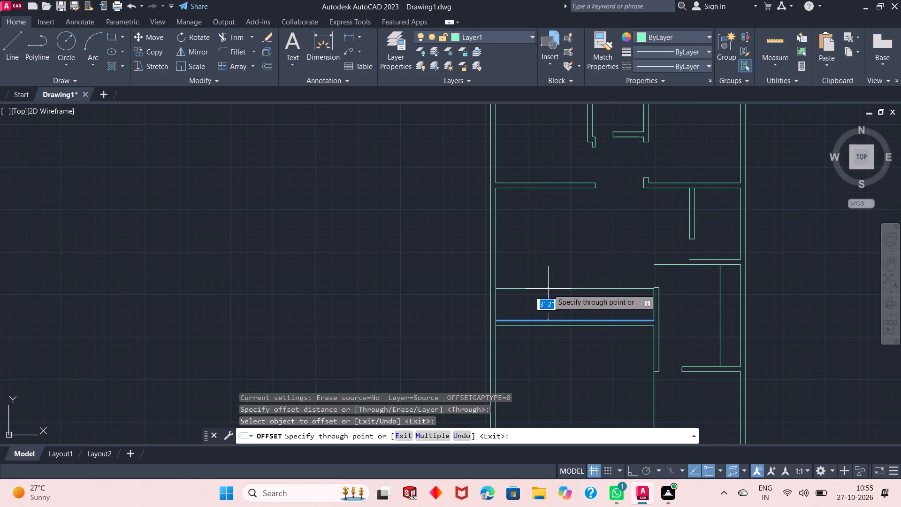
text(3')
key(Return)
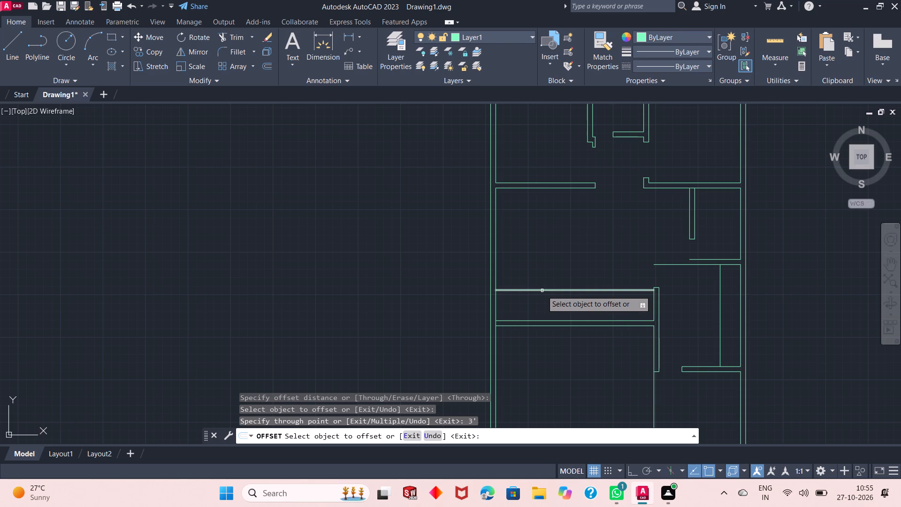
Offset the new horizontal line 6" upward to give the wall its thickness.
click(542, 291)
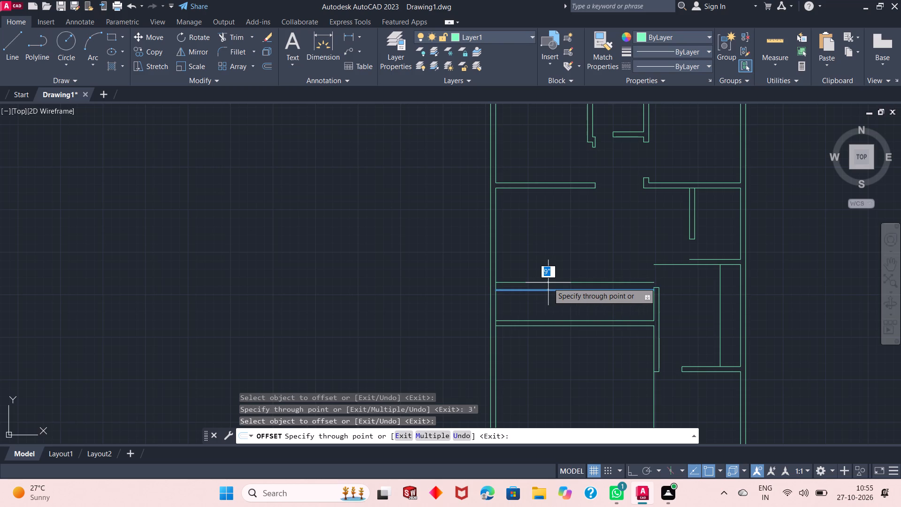
text(6")
key(Return)
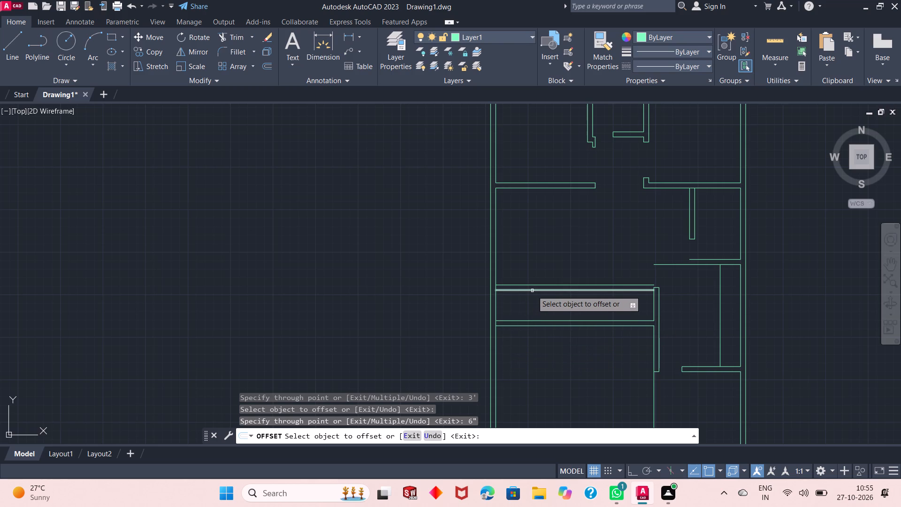
Offset the lower-left room's right wall line 12' to the left, into the room.
scroll(565, 297, down, 1)
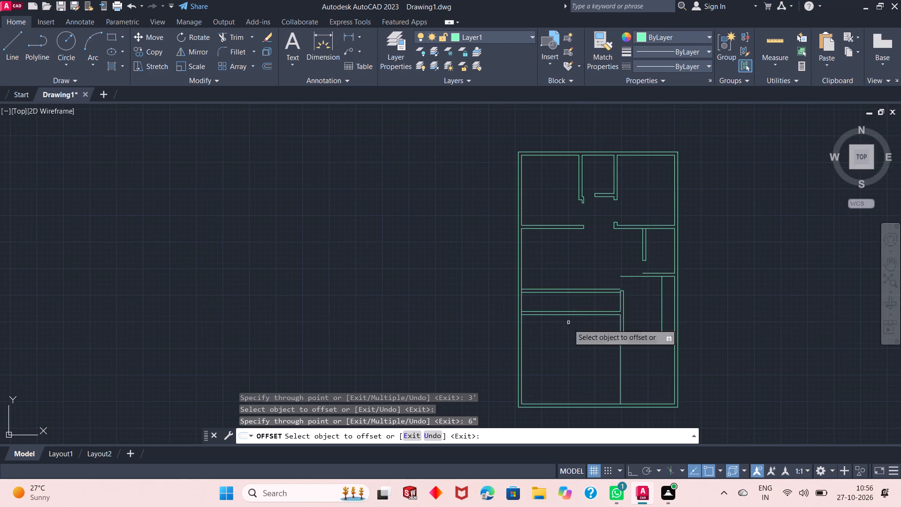
scroll(568, 350, up, 1)
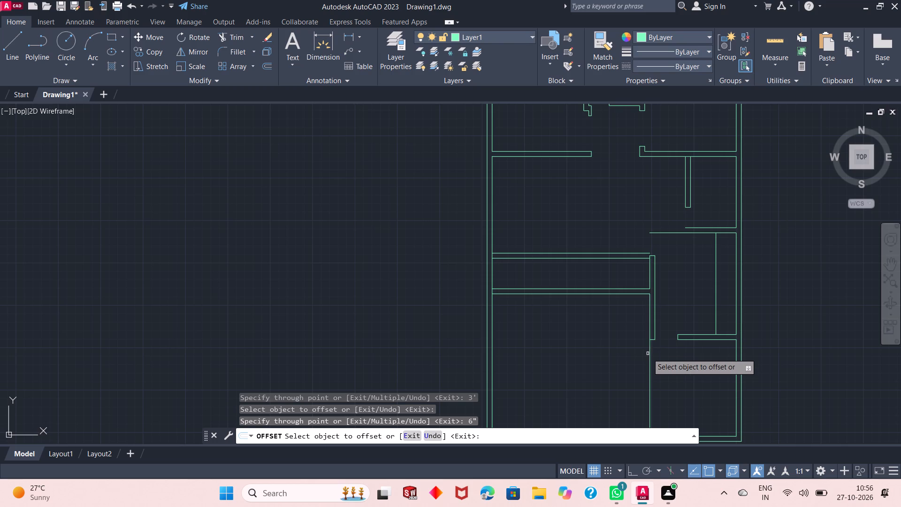
click(649, 350)
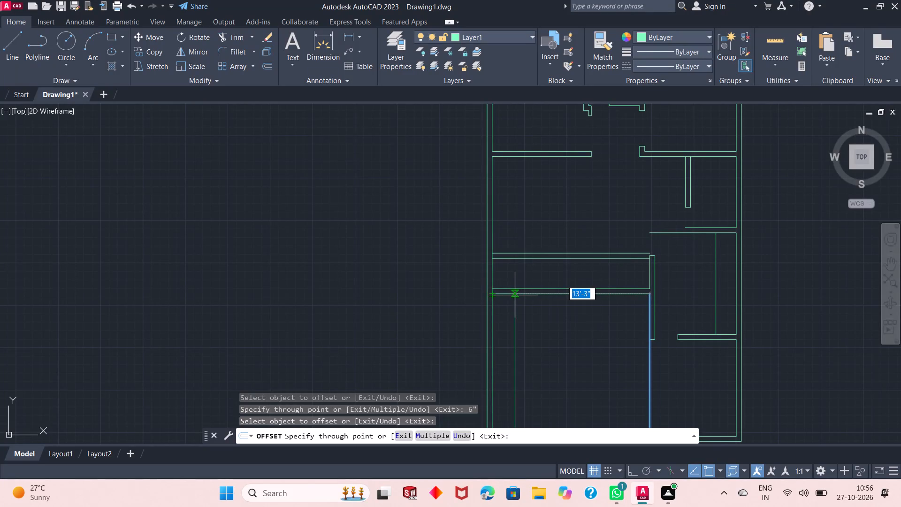
text(12')
key(Return)
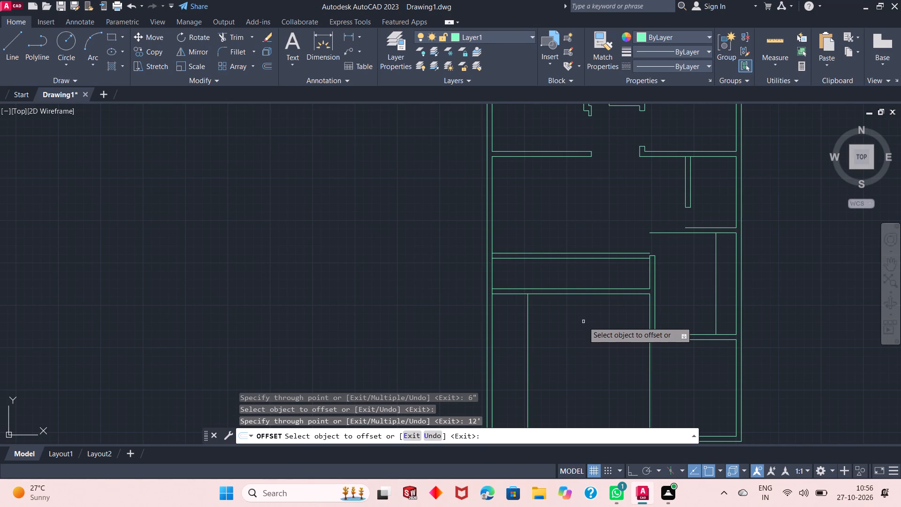
Offset the inner line of the left exterior wall 2'6" to the right, into the plan.
click(493, 351)
key(2)
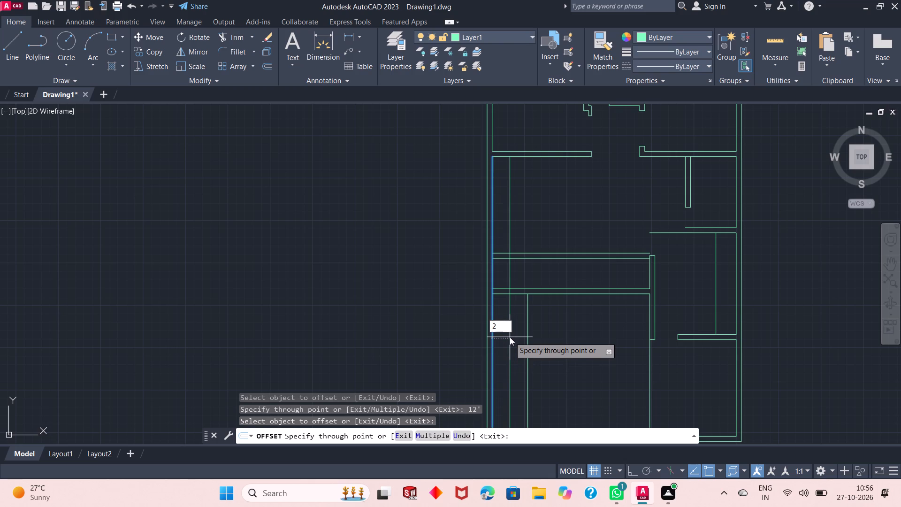
text('6")
key(Return)
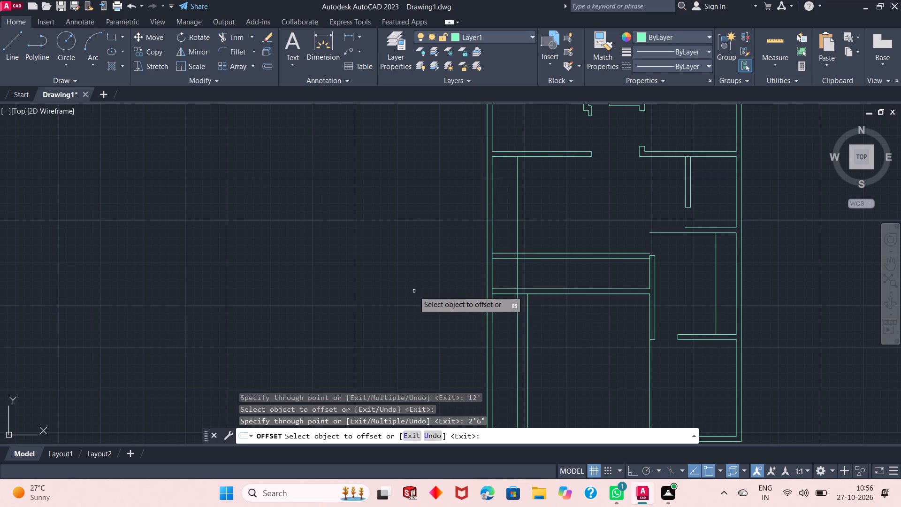
right_click(414, 291)
click(425, 291)
right_click(411, 274)
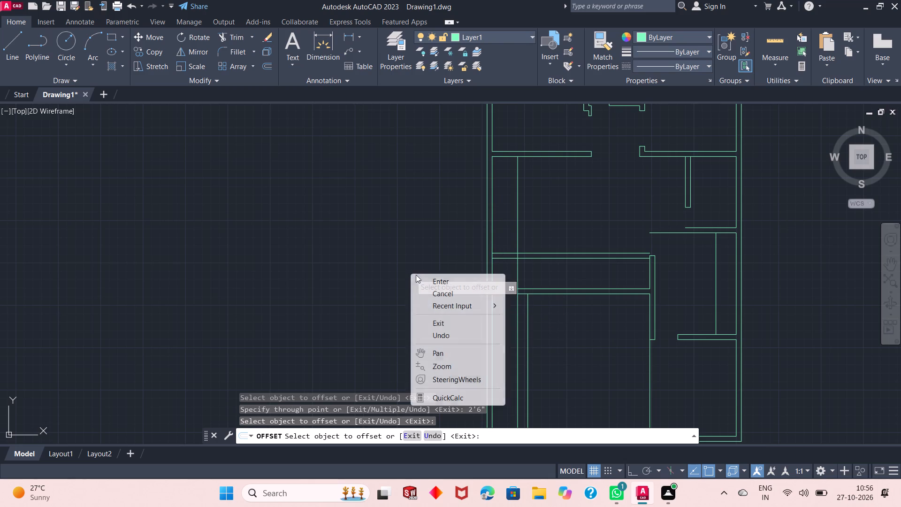
click(420, 279)
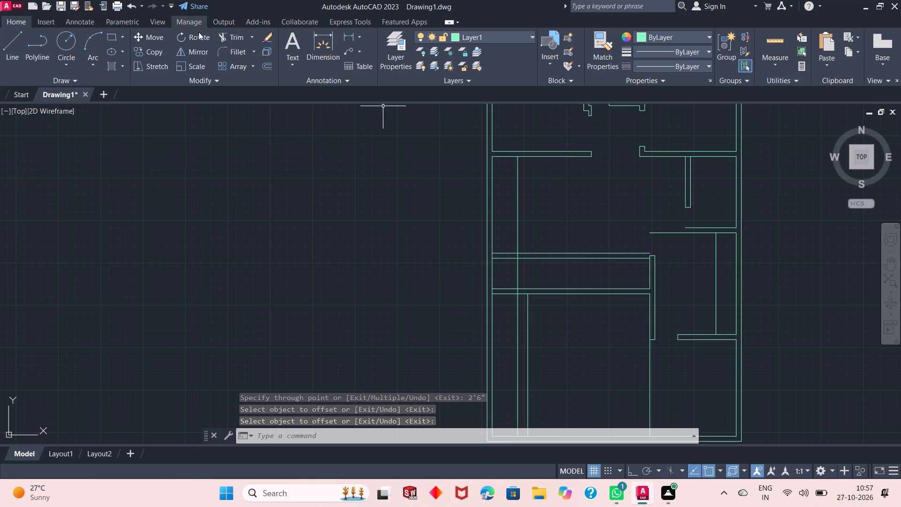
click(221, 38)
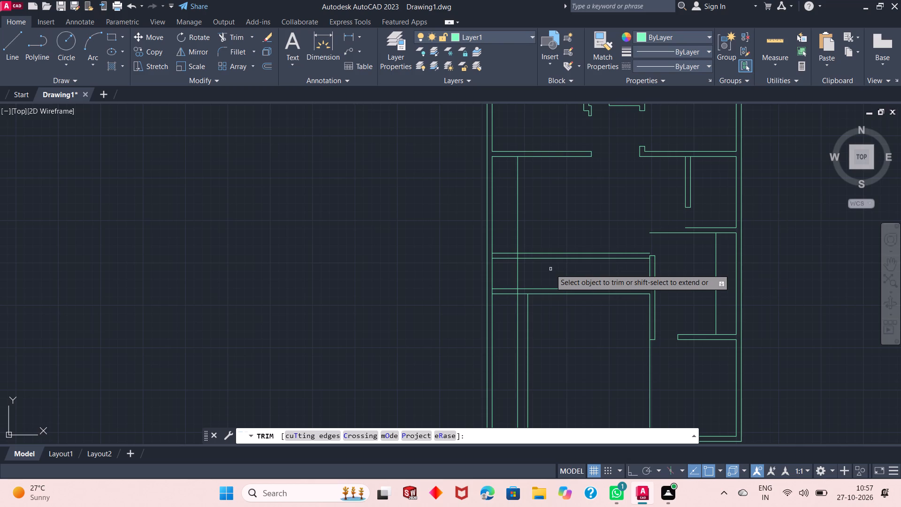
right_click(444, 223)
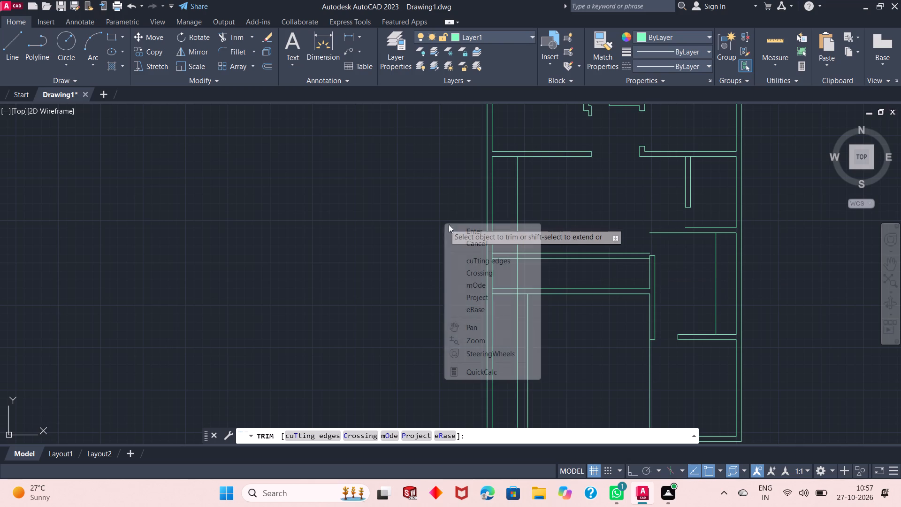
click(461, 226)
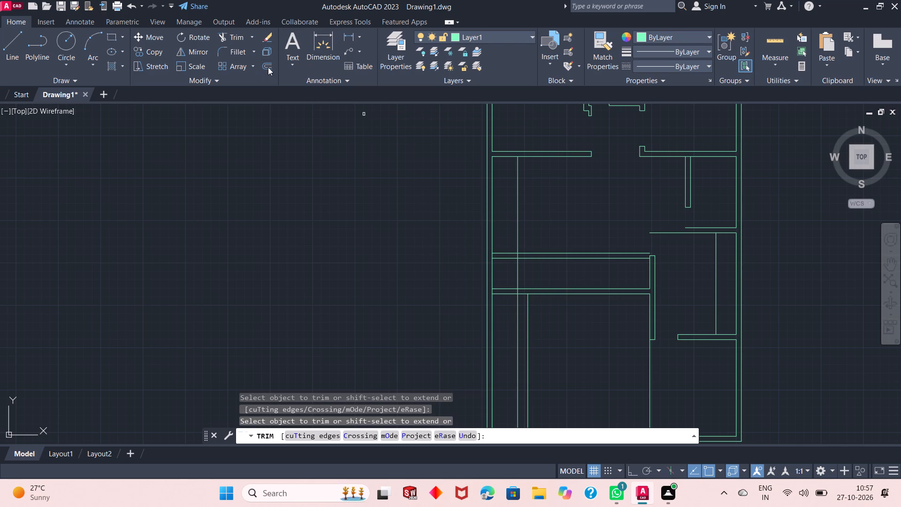
Offset the new long vertical line beside the left exterior wall 3'6" to the right.
click(268, 67)
right_click(288, 143)
click(298, 146)
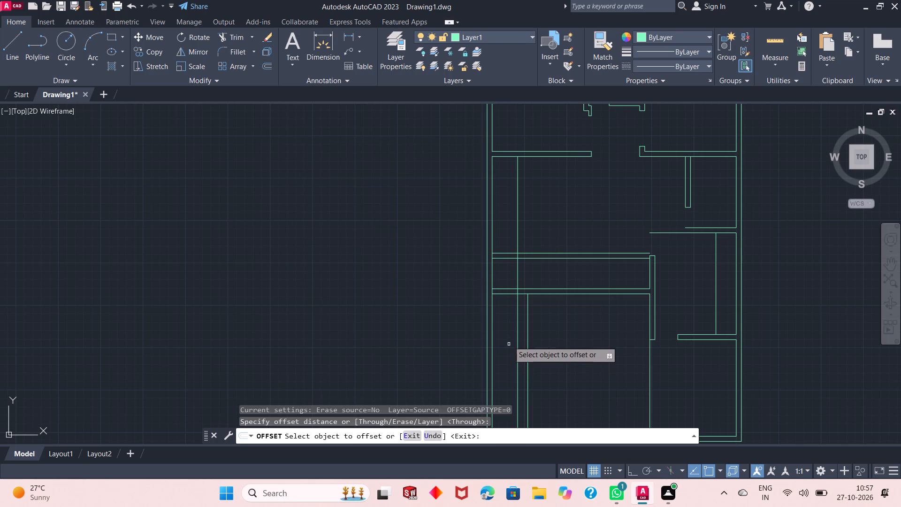
click(517, 314)
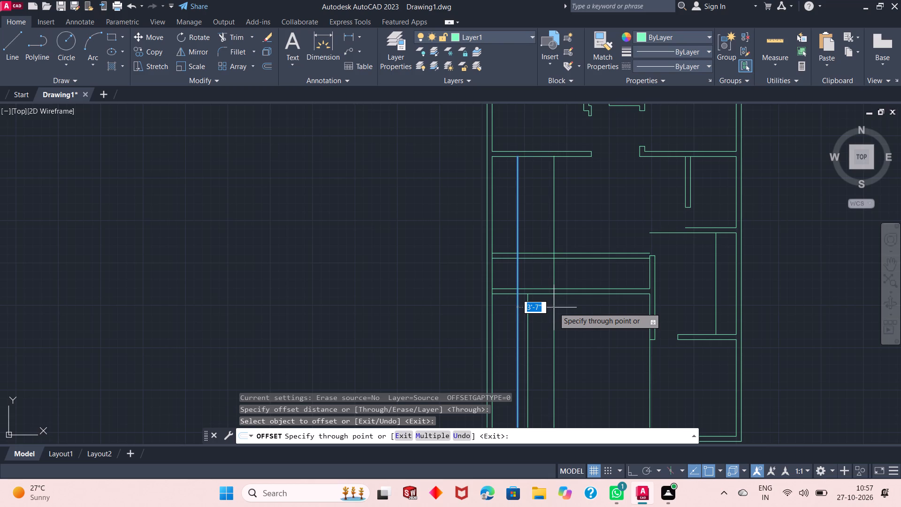
text(3'6")
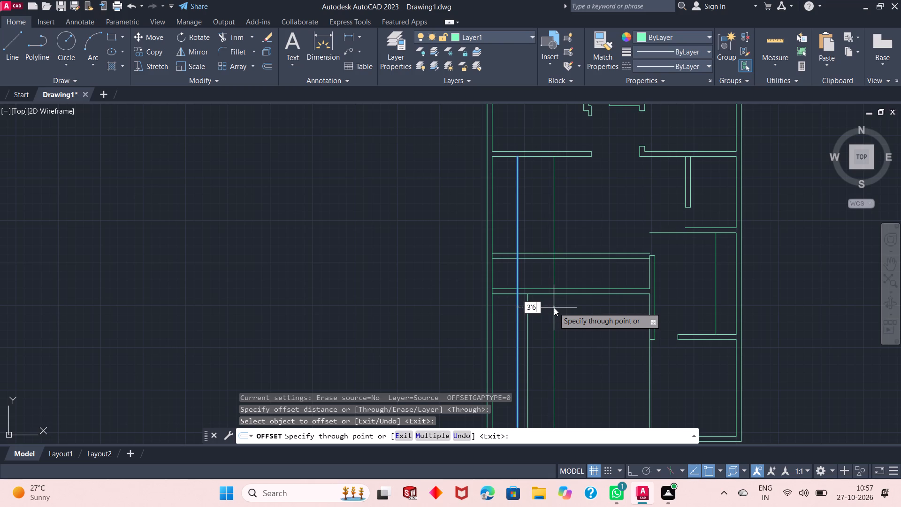
key(Return)
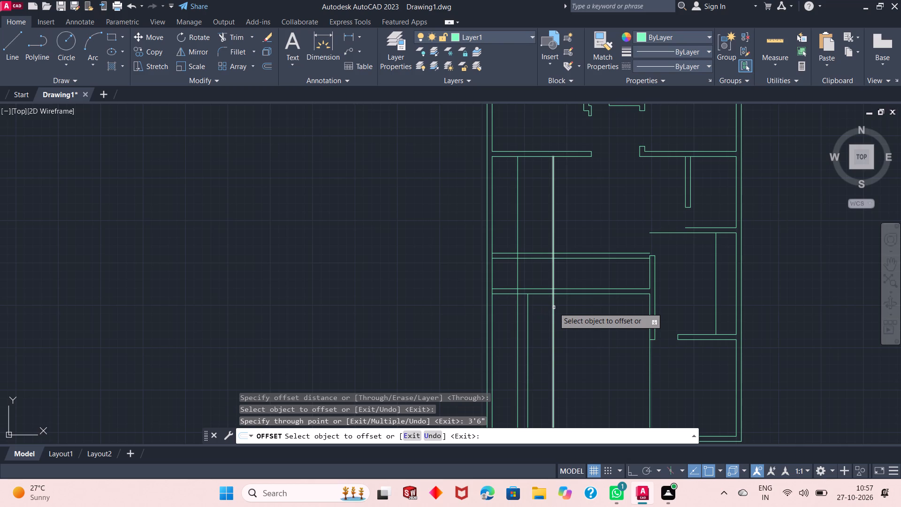
right_click(570, 215)
click(606, 221)
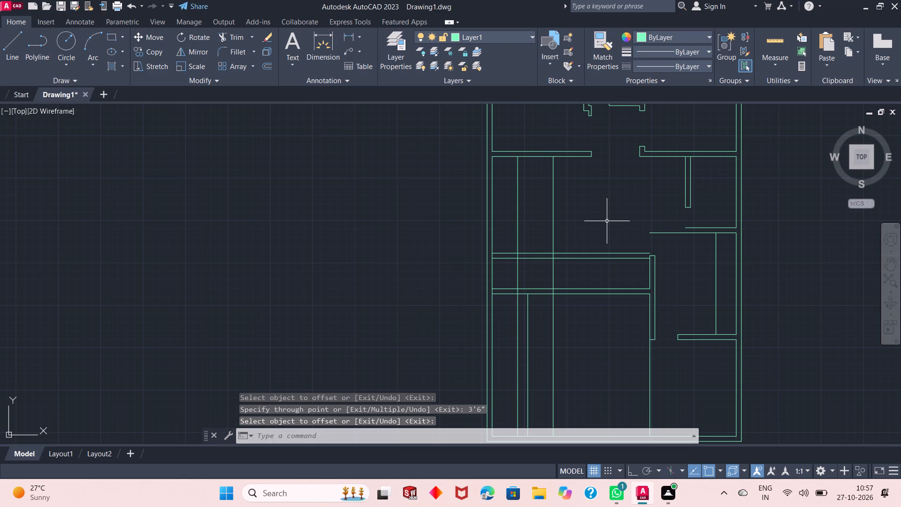
Trim both new vertical lines above the upper horizontal wall, and the right-hand one below the long horizontal wall.
click(226, 37)
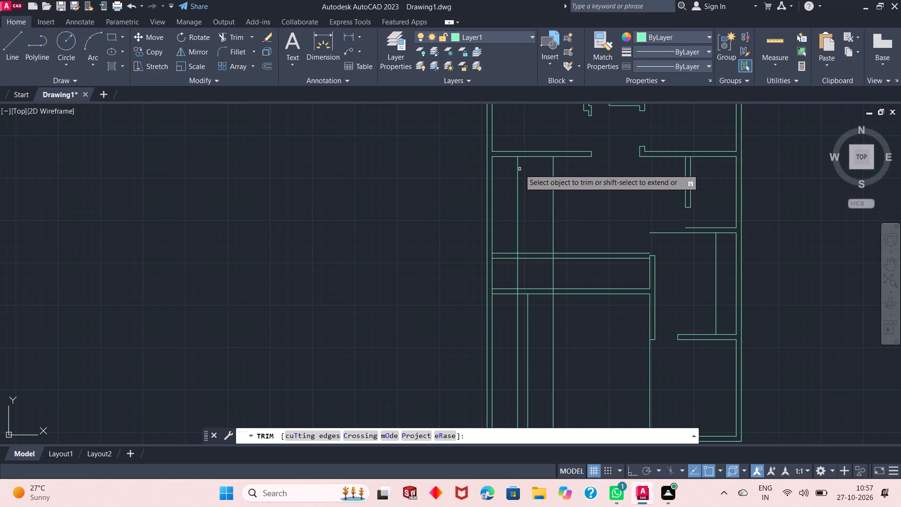
click(573, 192)
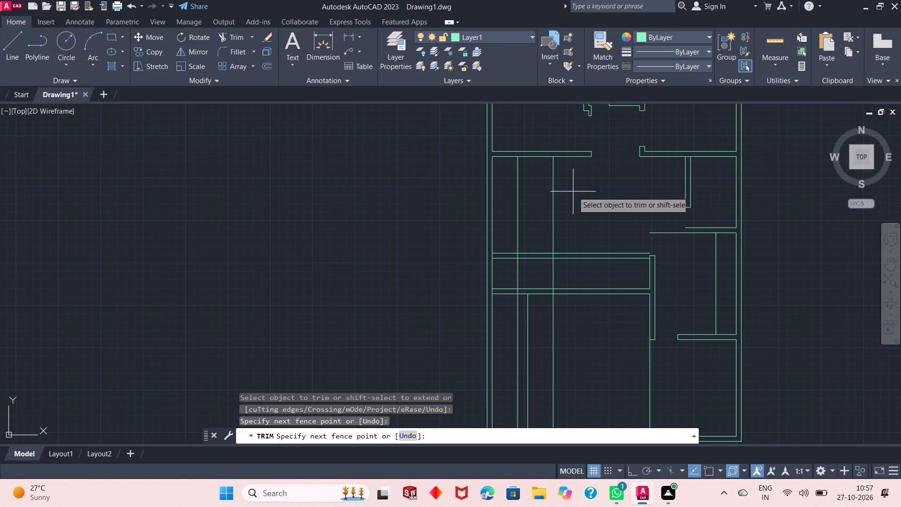
click(507, 214)
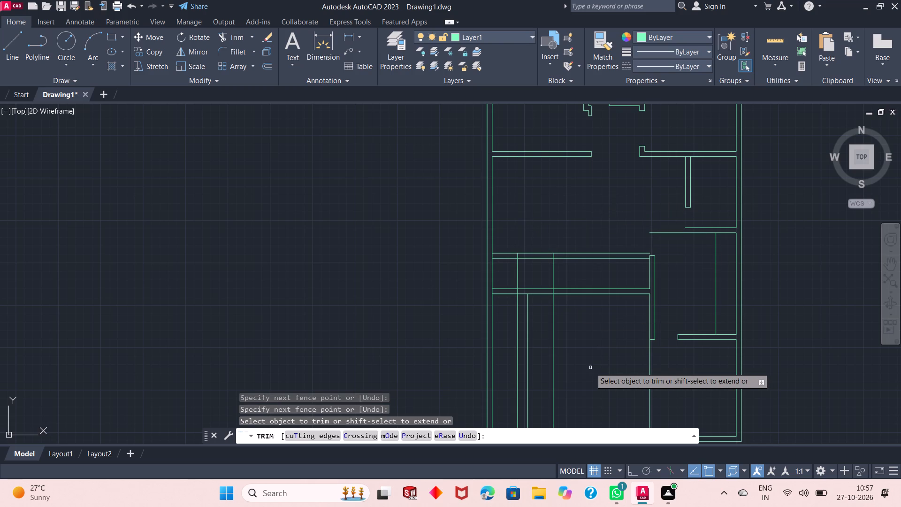
click(590, 368)
click(547, 392)
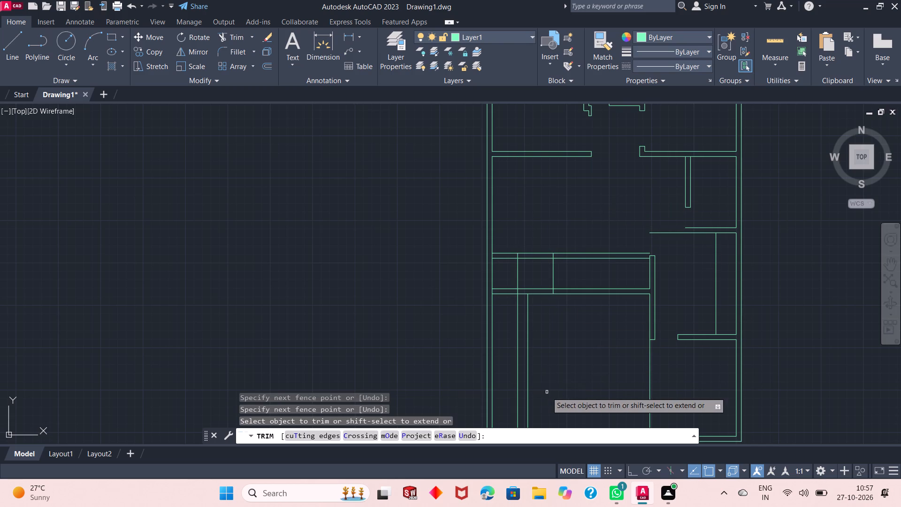
Trim the upper horizontal wall's lines right of the 3'6" offset line, plus that line's stub inside the long wall's thickness.
scroll(530, 348, down, 2)
scroll(532, 357, up, 2)
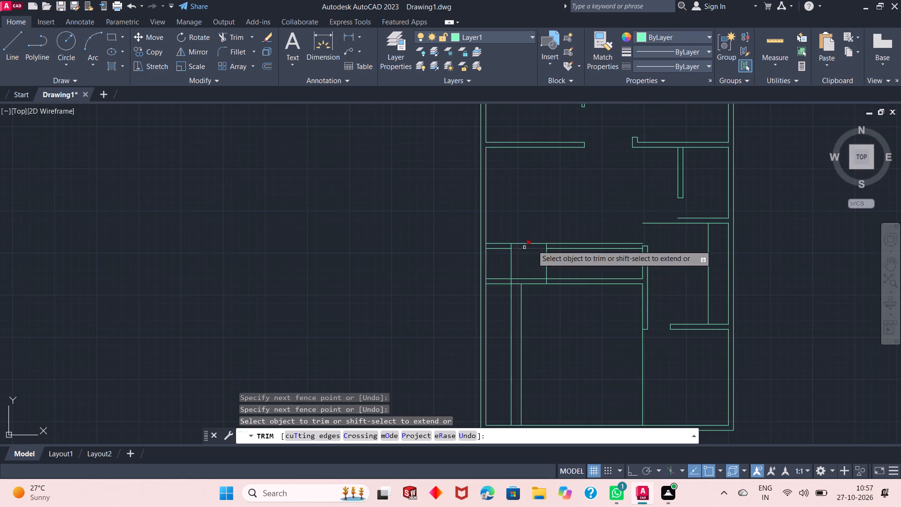
scroll(556, 235, up, 1)
click(599, 238)
click(581, 270)
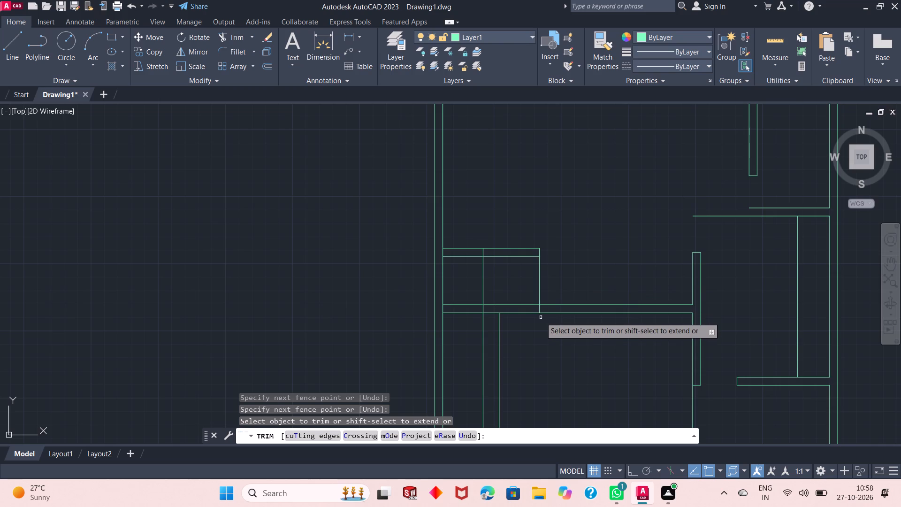
scroll(520, 262, up, 1)
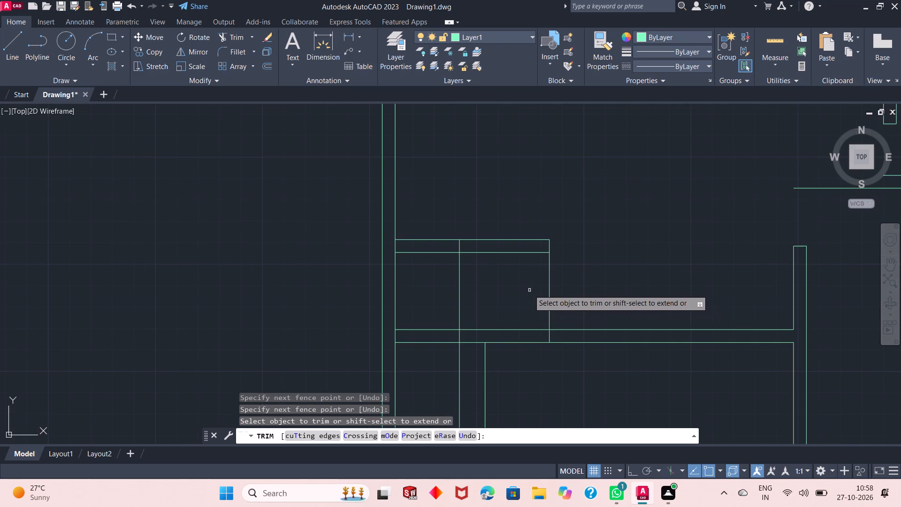
scroll(532, 299, up, 1)
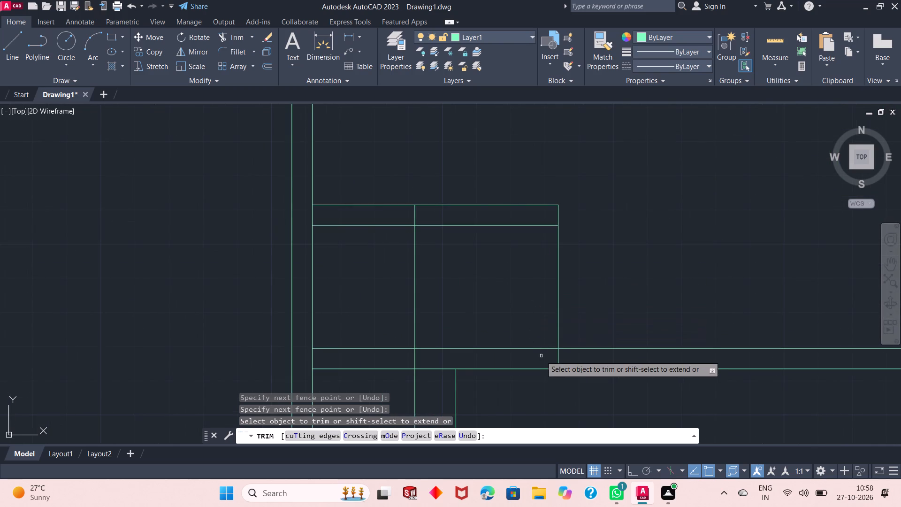
click(541, 356)
click(566, 355)
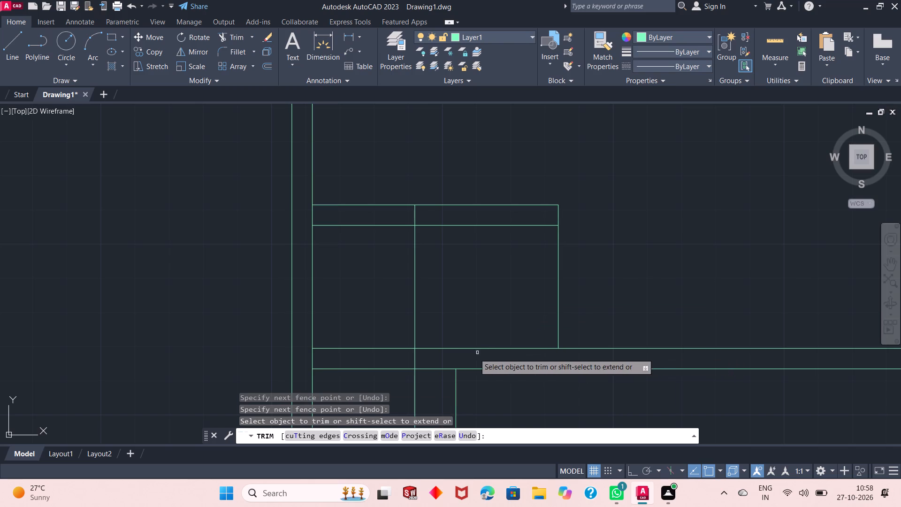
Trim the long horizontal wall's upper line back to the 2'6" offset line and its lower line back to the 12' offset line.
click(443, 368)
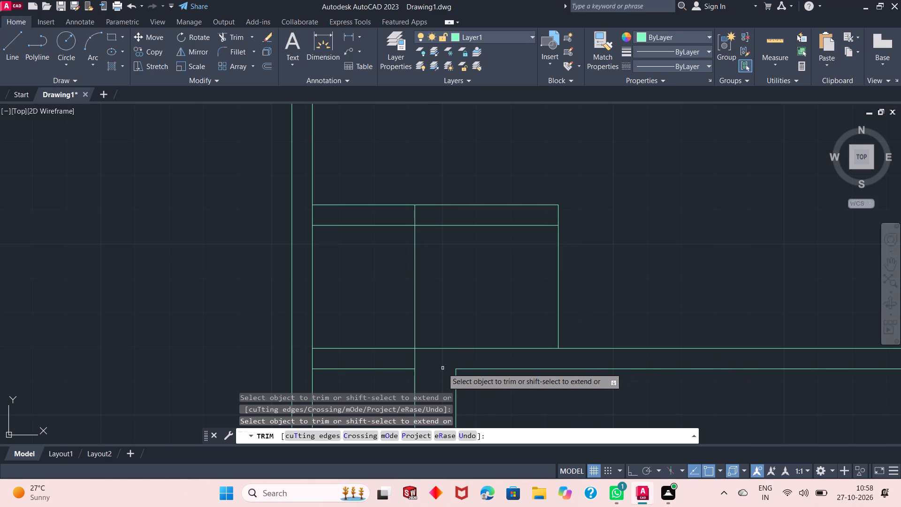
click(397, 350)
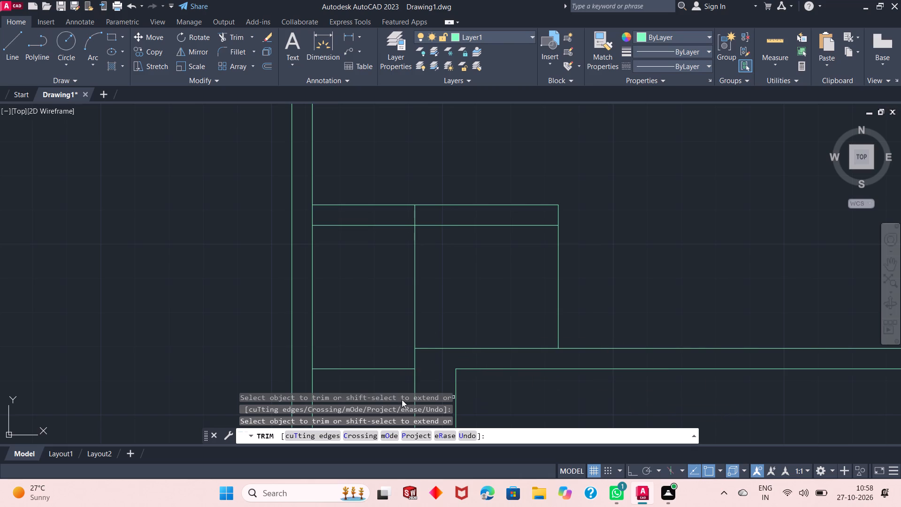
click(388, 369)
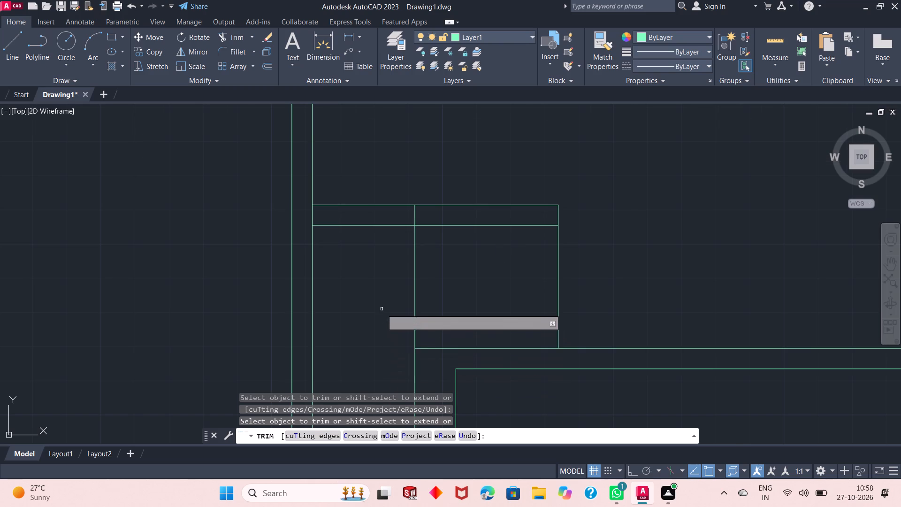
Trim the 2'6" offset line and the left exterior wall's inner line where they cross the short upper wall's thickness.
scroll(382, 309, down, 1)
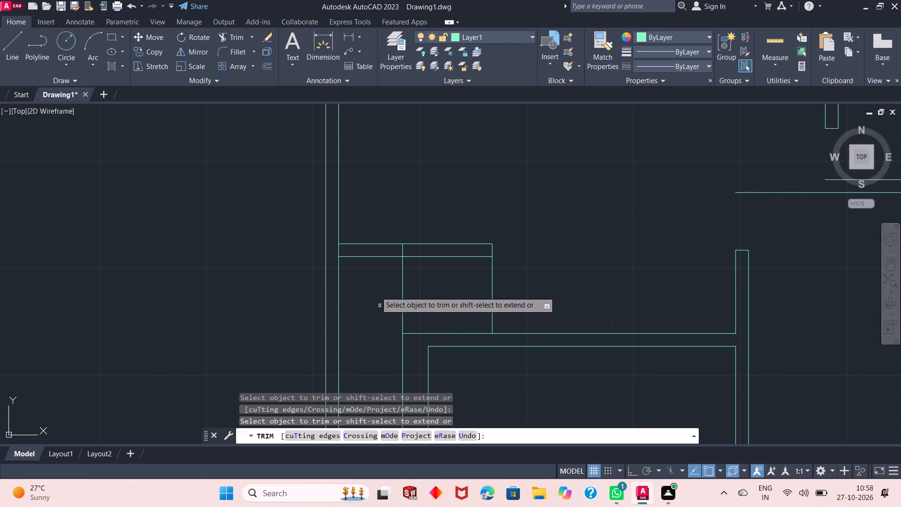
click(402, 252)
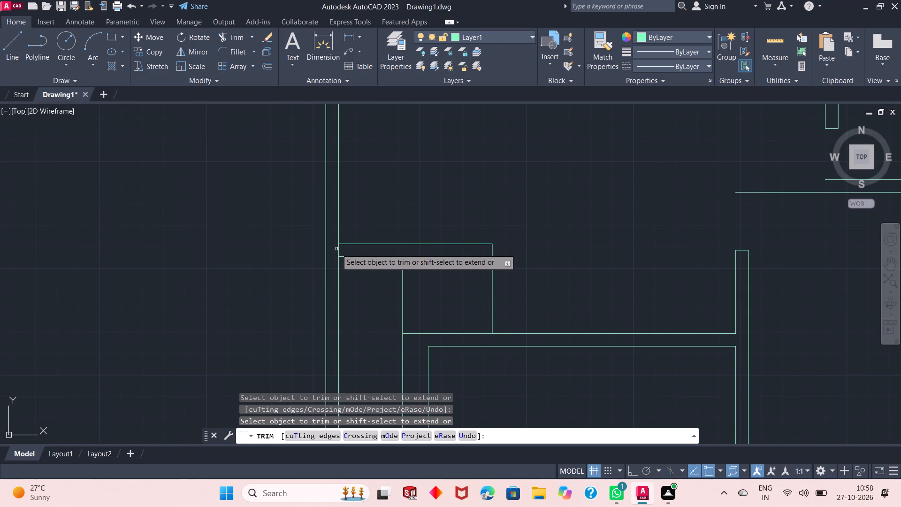
click(340, 249)
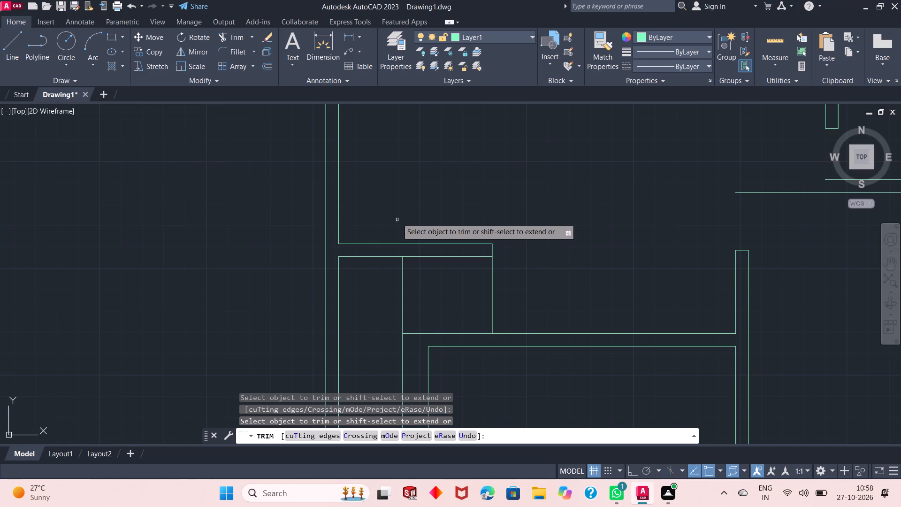
scroll(396, 215, down, 2)
scroll(400, 244, up, 1)
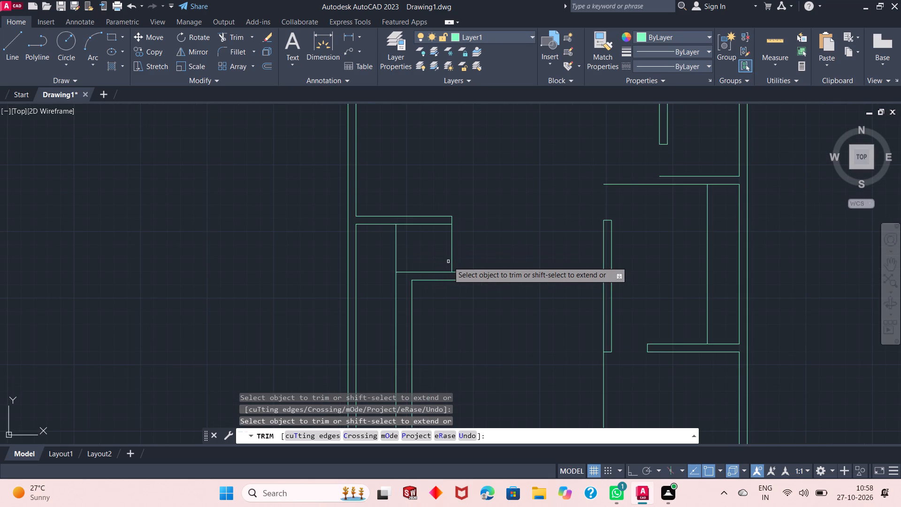
right_click(531, 223)
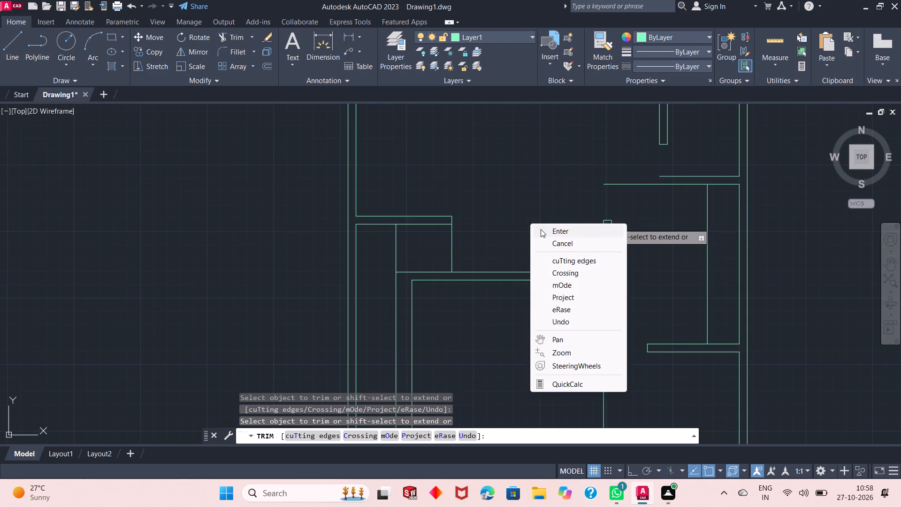
click(541, 229)
Offset the vertical line at the short upper wall's right end 2'6" to the right, and offset that copy a further 3'6" right.
click(270, 69)
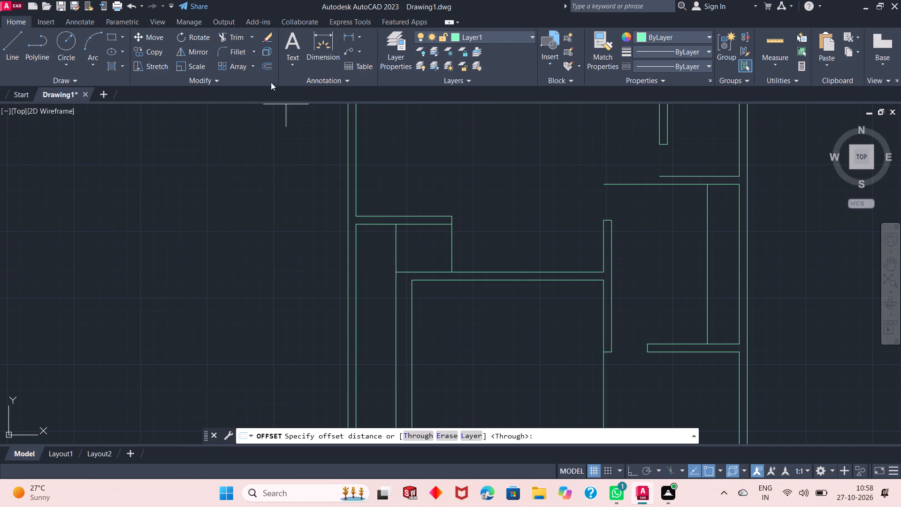
right_click(281, 167)
click(311, 174)
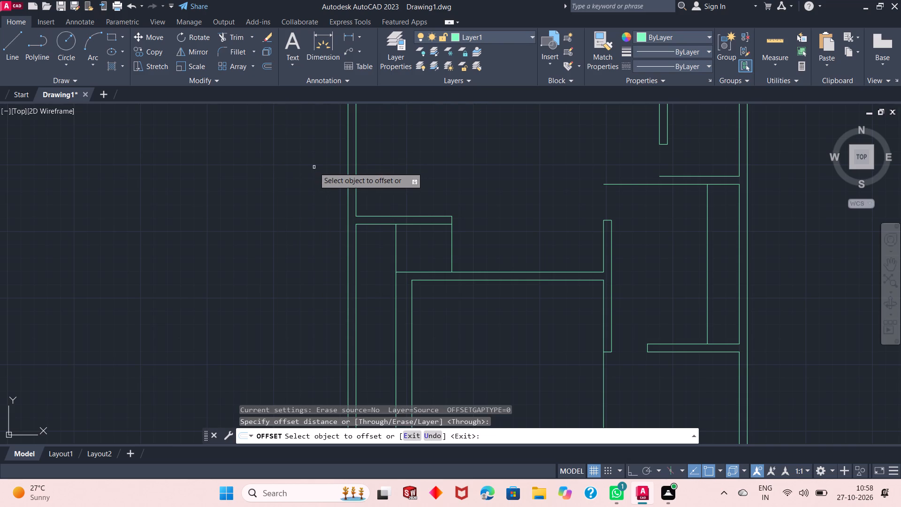
click(452, 256)
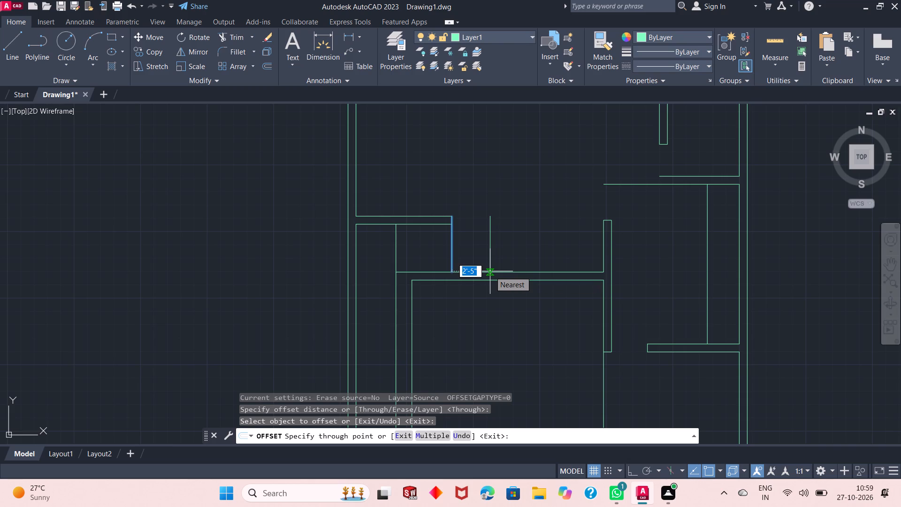
text(2'6")
key(Return)
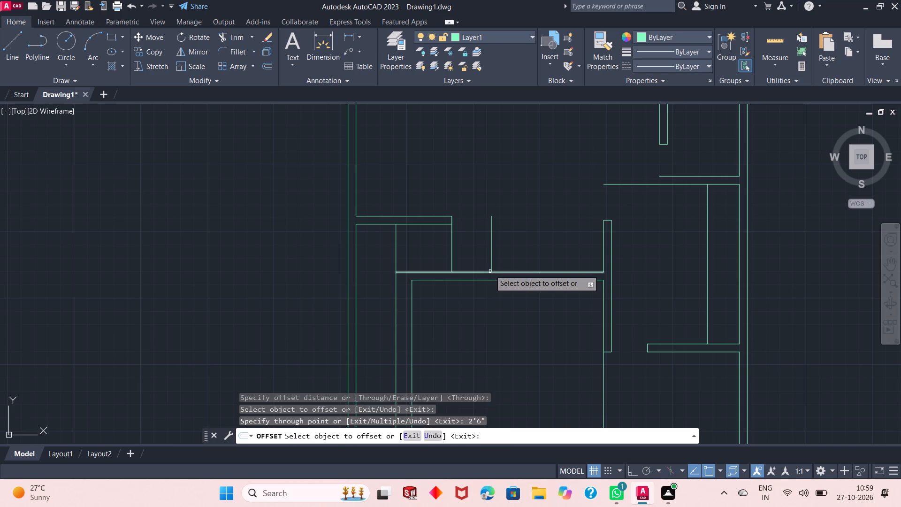
click(492, 254)
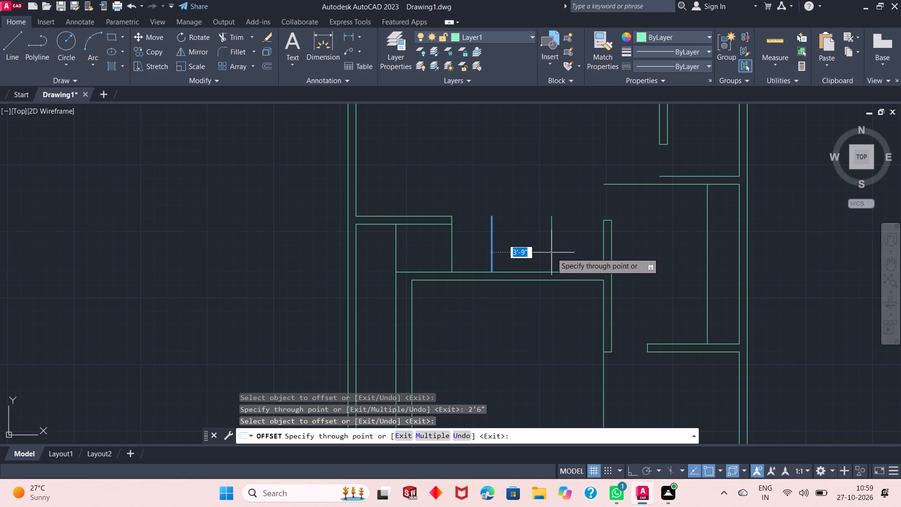
text(3'6")
key(Return)
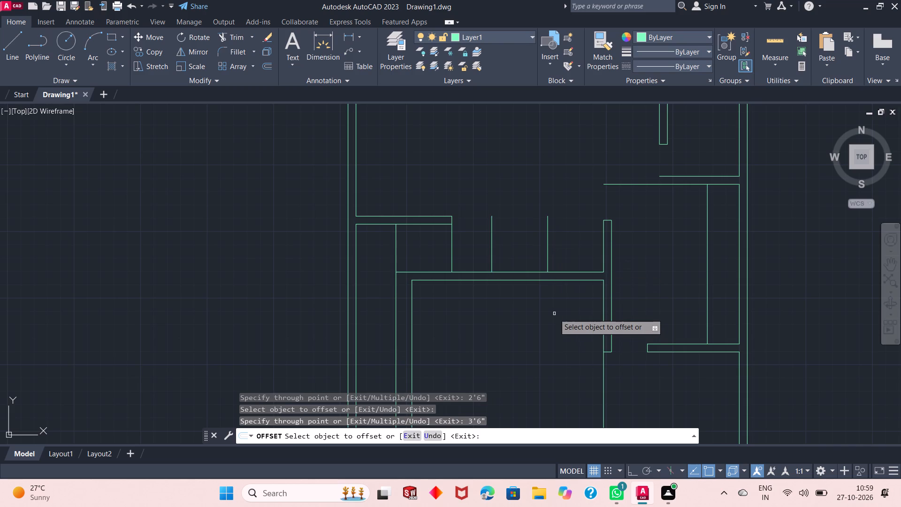
right_click(554, 227)
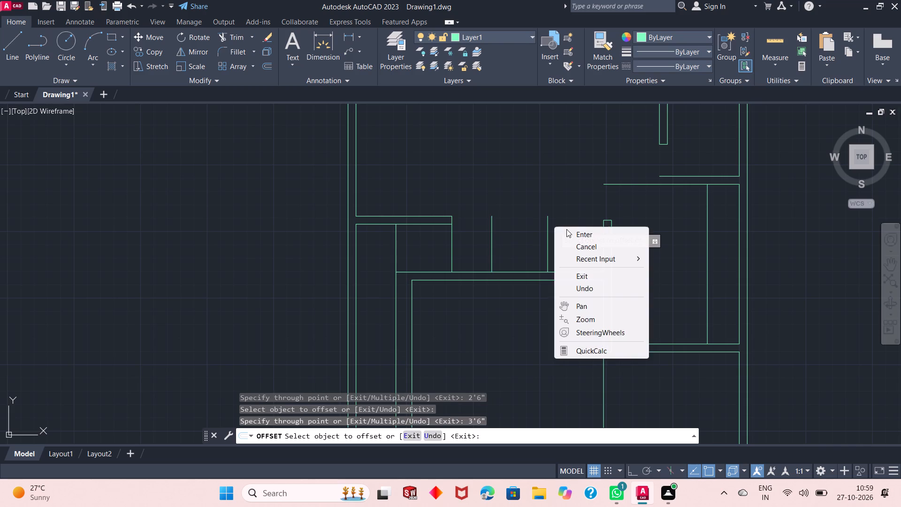
click(566, 230)
Extend both new vertical offset lines down to the lower line of the long horizontal wall.
click(252, 38)
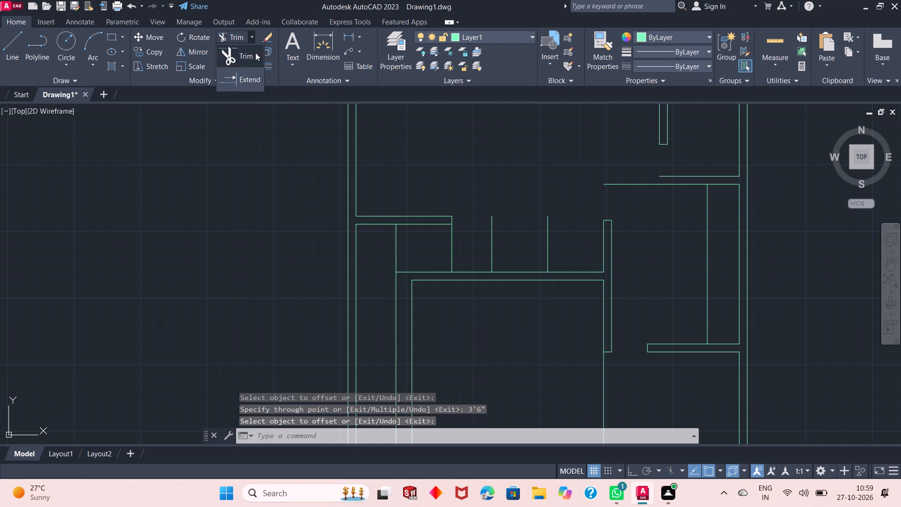
click(252, 78)
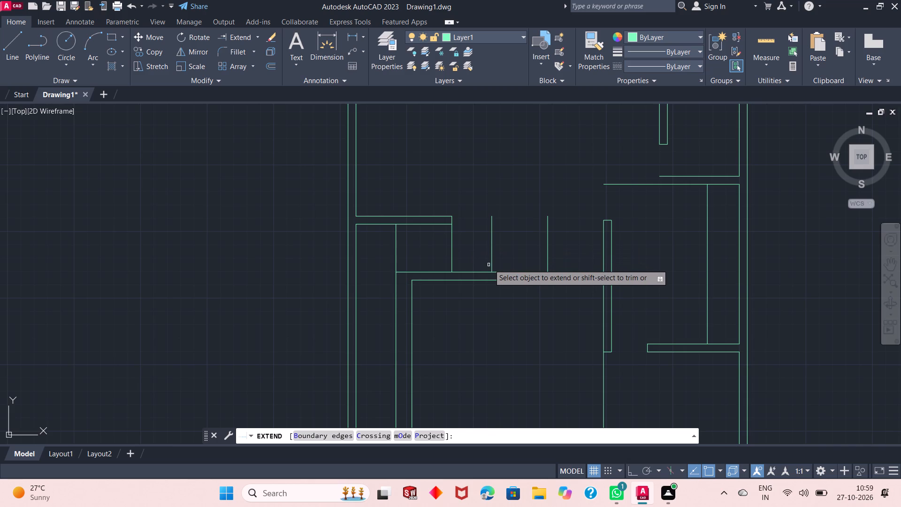
click(492, 266)
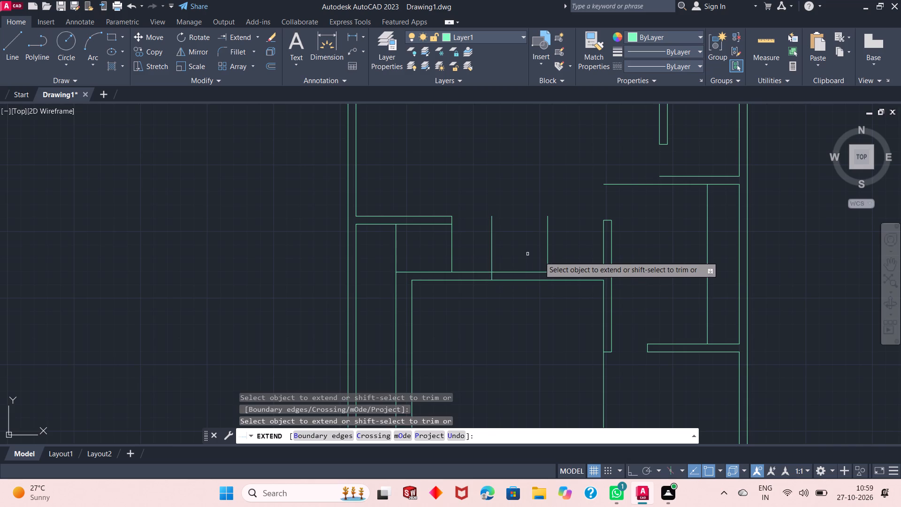
click(547, 256)
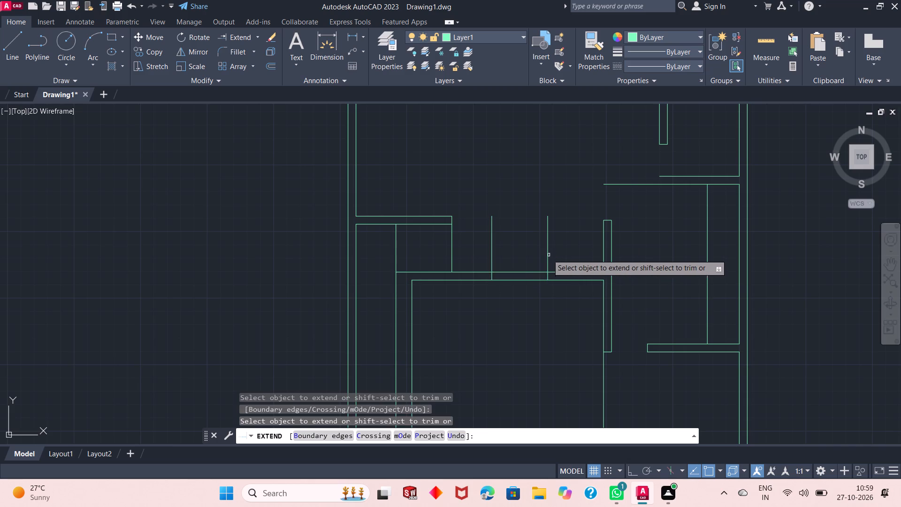
right_click(483, 194)
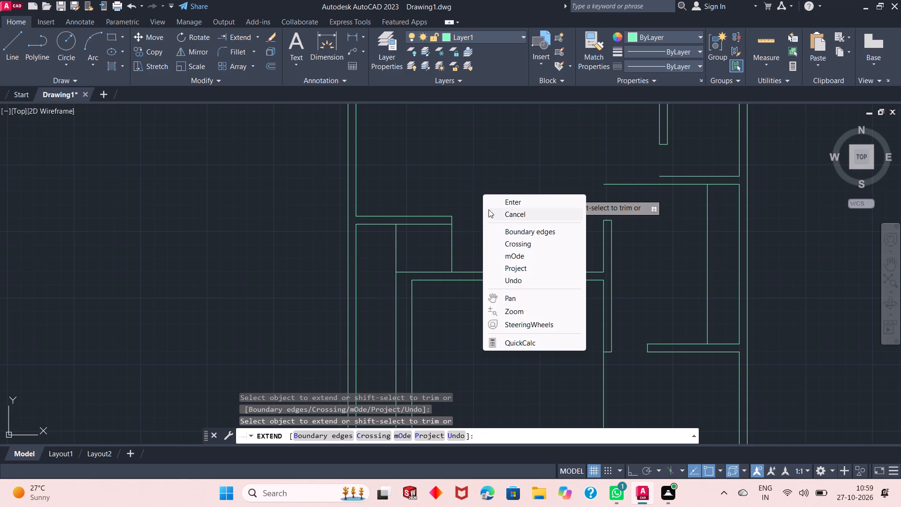
click(495, 202)
Trim both offset vertical lines above the long horizontal wall, leaving only their stubs within its thickness.
scroll(484, 222, down, 3)
scroll(485, 232, up, 2)
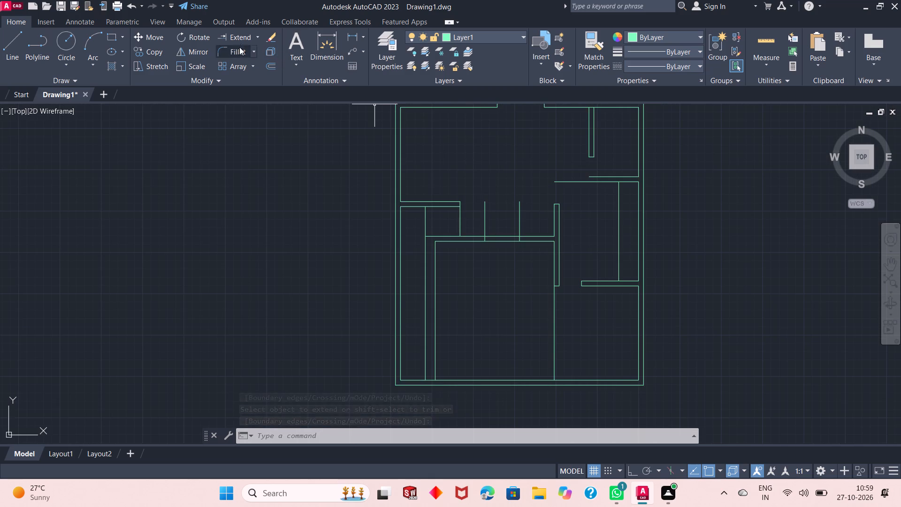
click(258, 31)
click(258, 53)
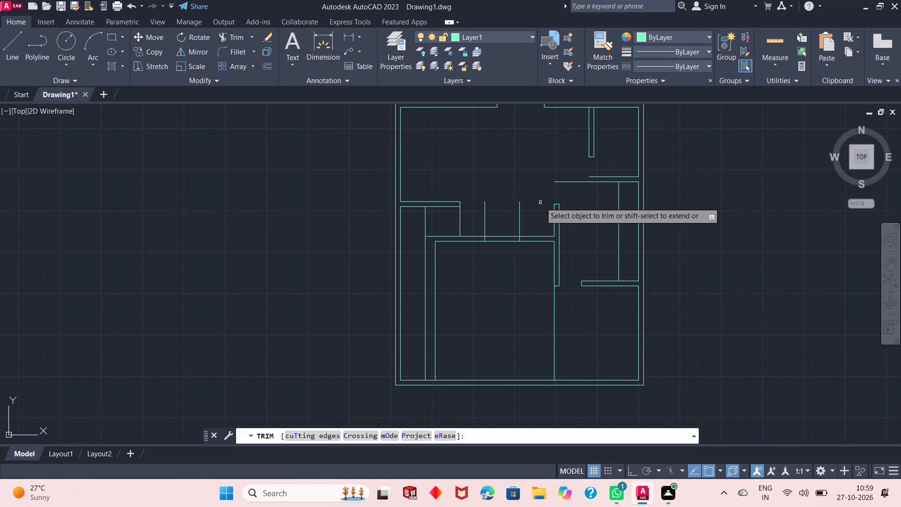
click(533, 219)
click(472, 217)
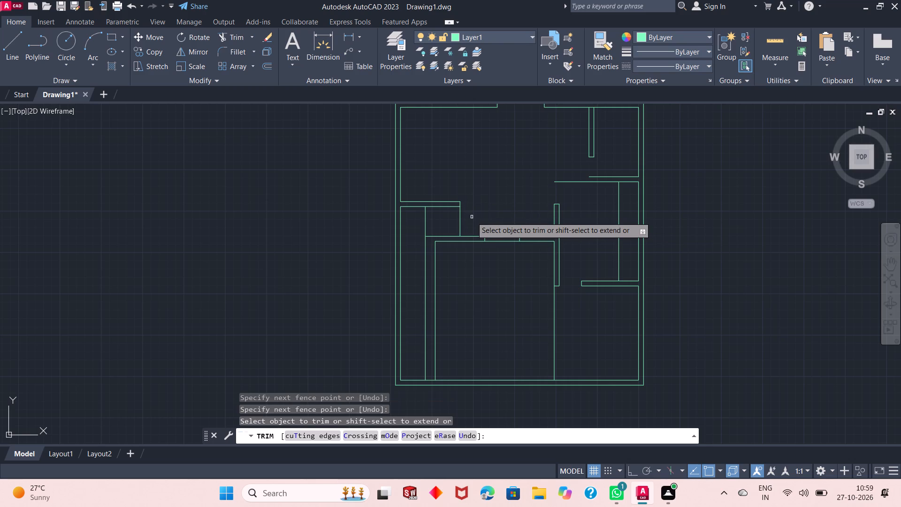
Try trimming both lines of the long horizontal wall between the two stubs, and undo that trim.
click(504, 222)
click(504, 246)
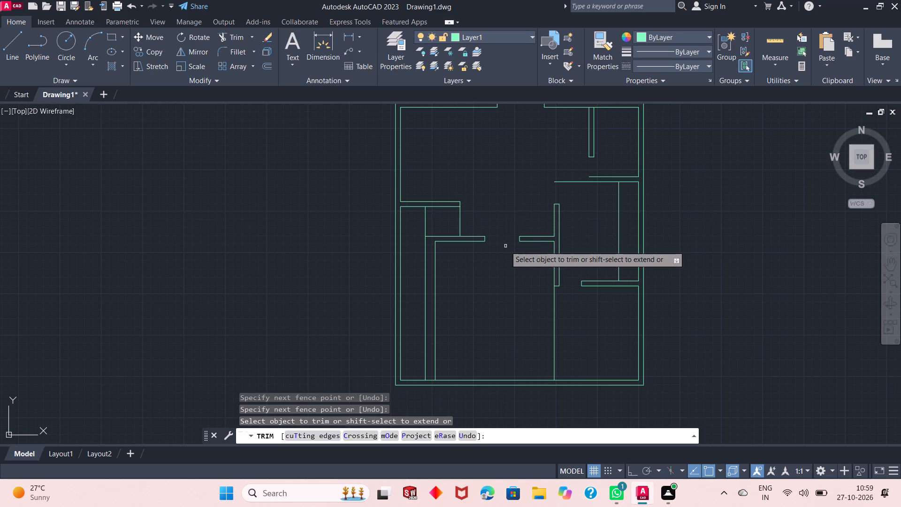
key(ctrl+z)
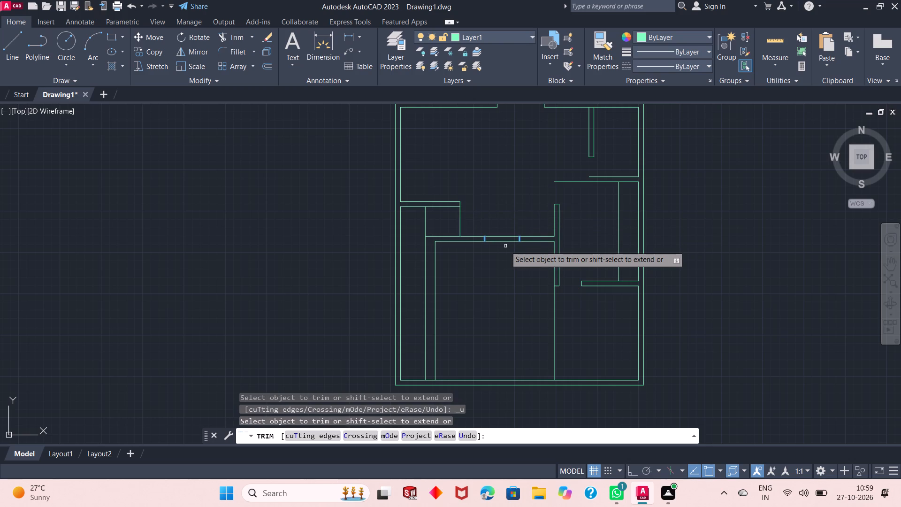
Trim only the long horizontal wall's upper line between the two stubs.
click(509, 236)
right_click(499, 213)
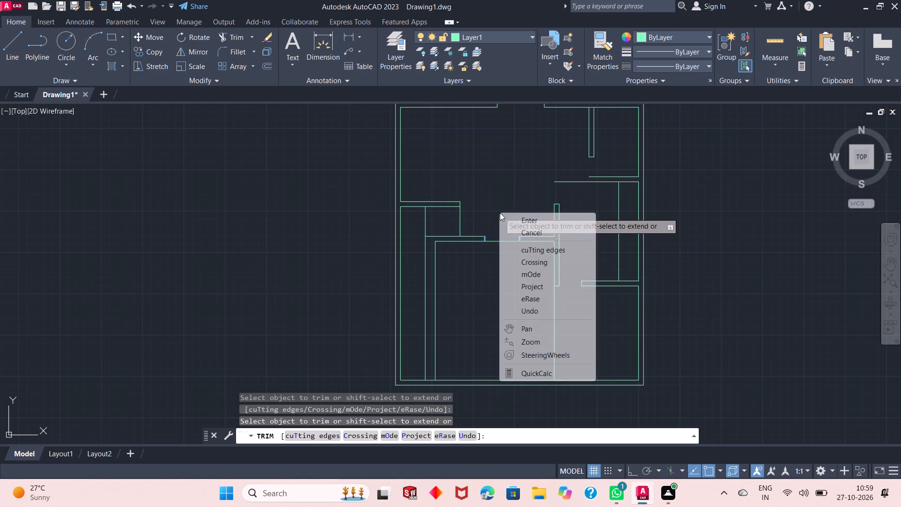
click(505, 215)
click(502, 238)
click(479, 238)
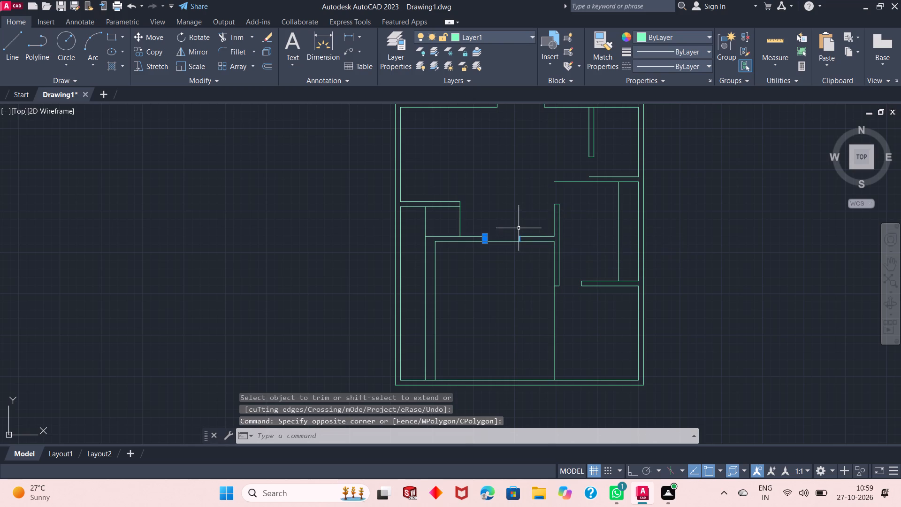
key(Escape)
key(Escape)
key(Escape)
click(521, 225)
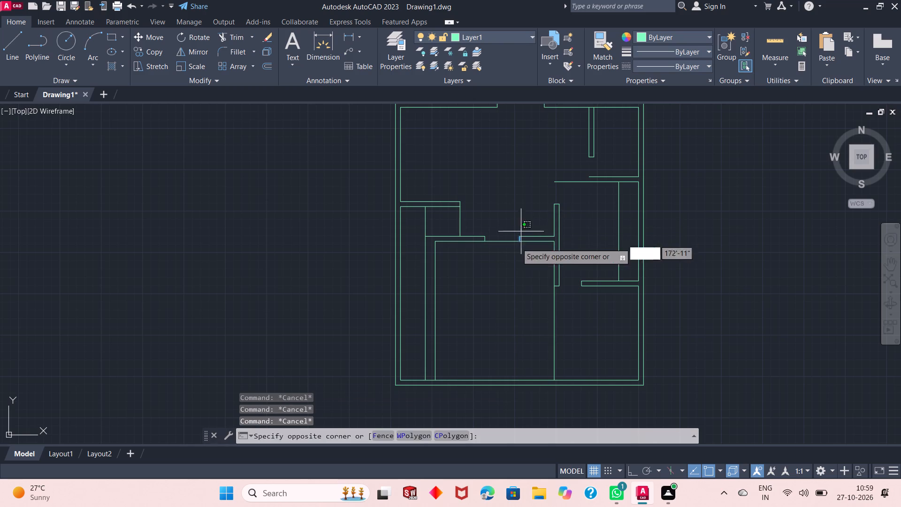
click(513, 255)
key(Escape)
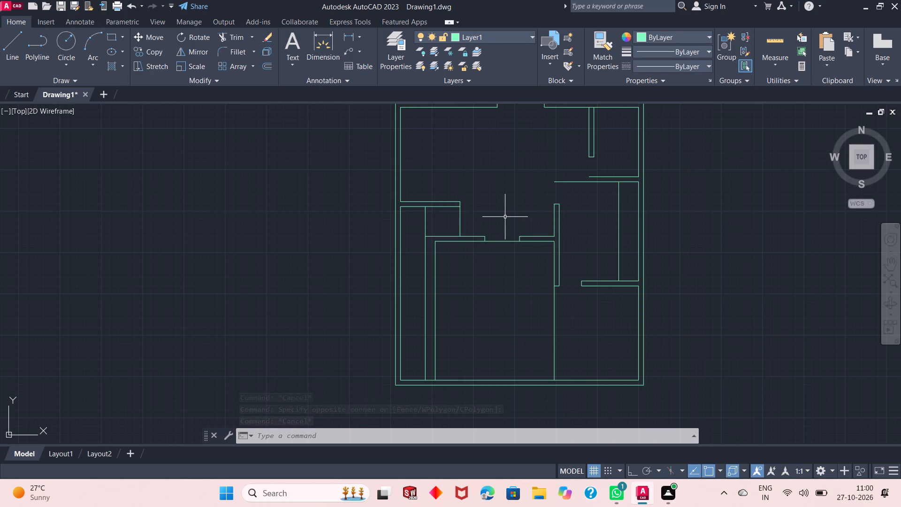
Trim the long horizontal wall's upper line between the short upper wall's vertical end line and the left stub.
right_click(495, 181)
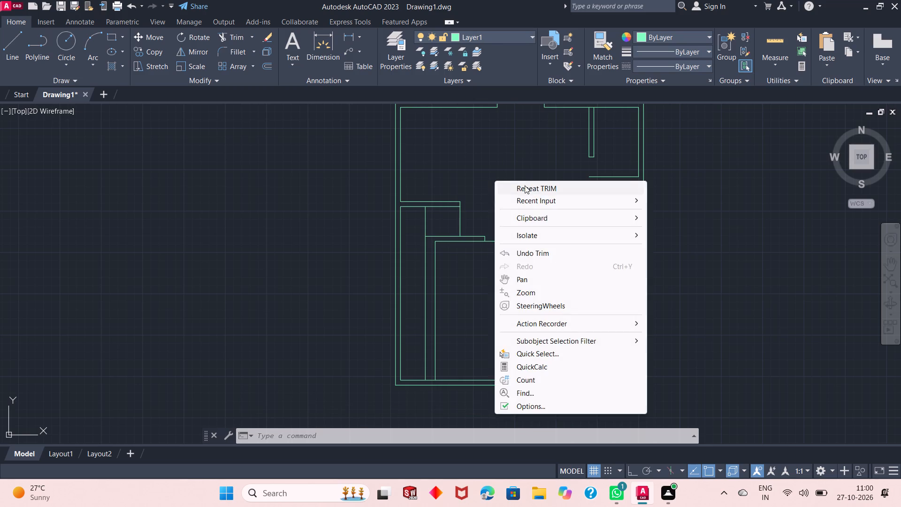
click(525, 186)
click(475, 238)
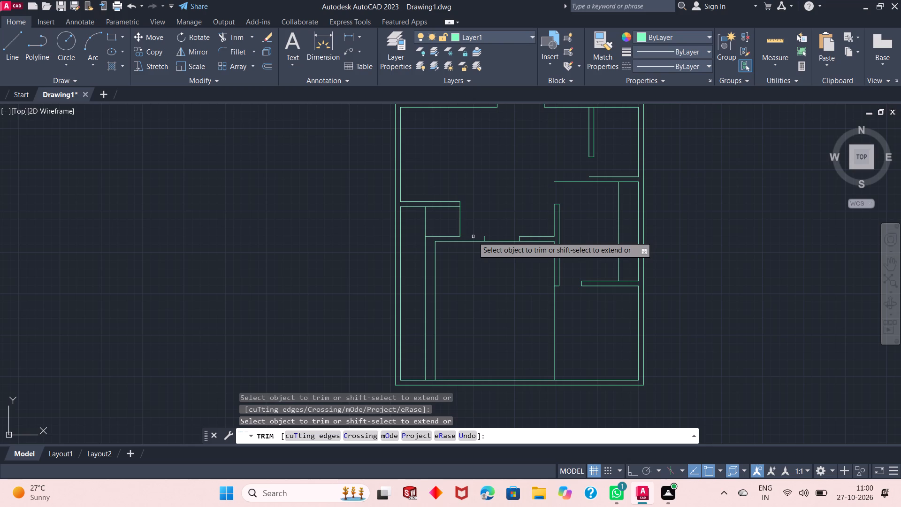
right_click(482, 207)
click(496, 212)
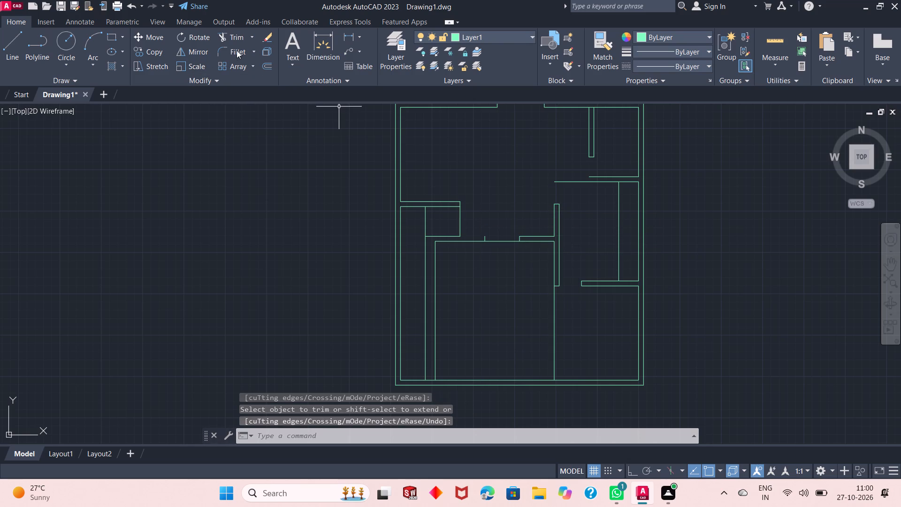
Offset the inner line of the bottom exterior wall 4'6" upward.
click(264, 65)
right_click(267, 138)
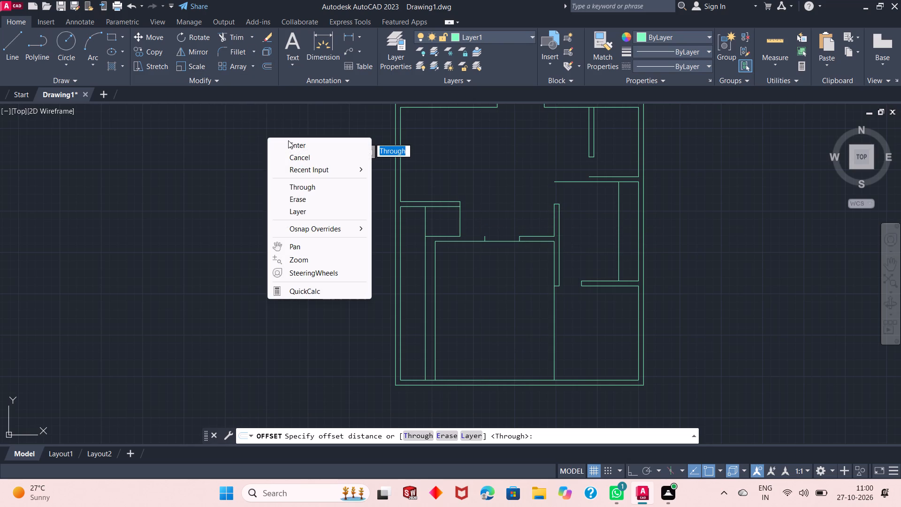
click(288, 140)
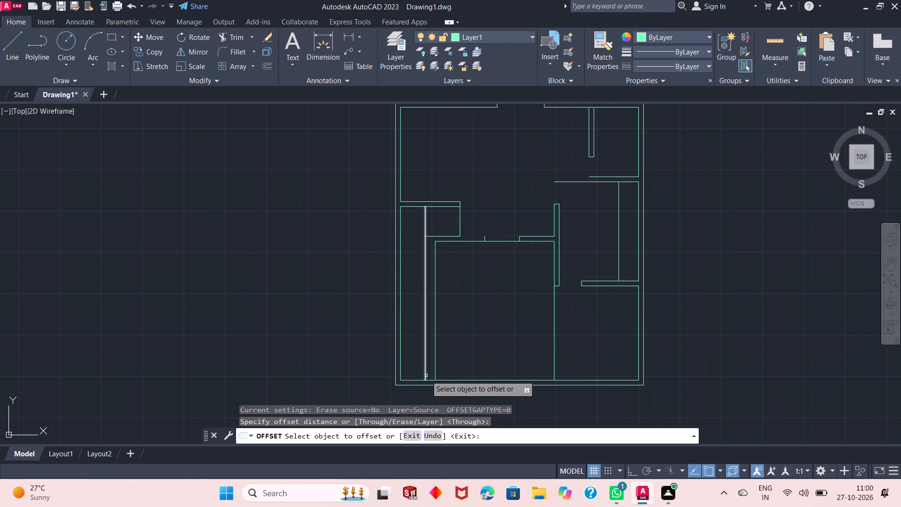
click(420, 380)
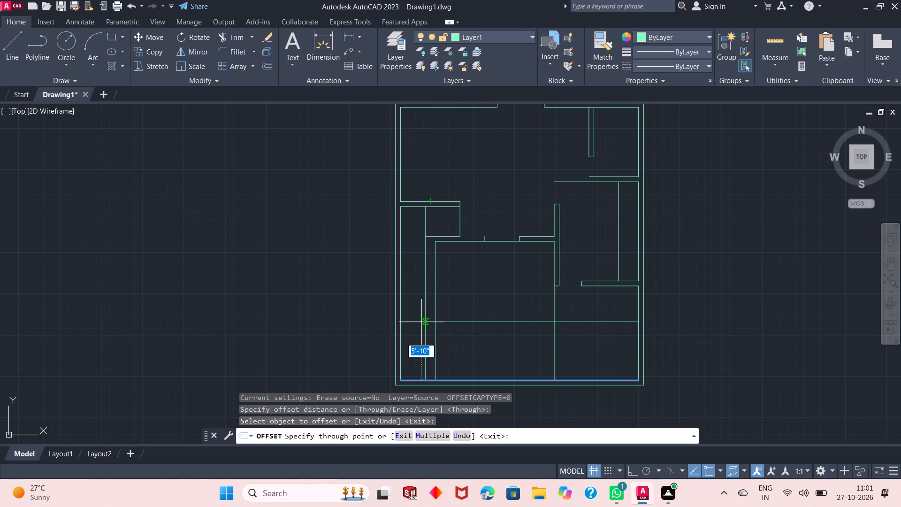
text(4'6")
key(Return)
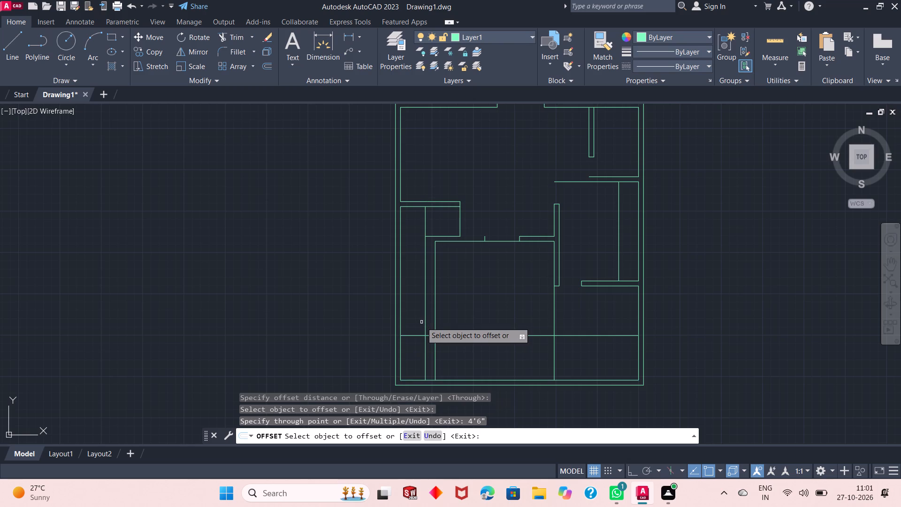
right_click(456, 289)
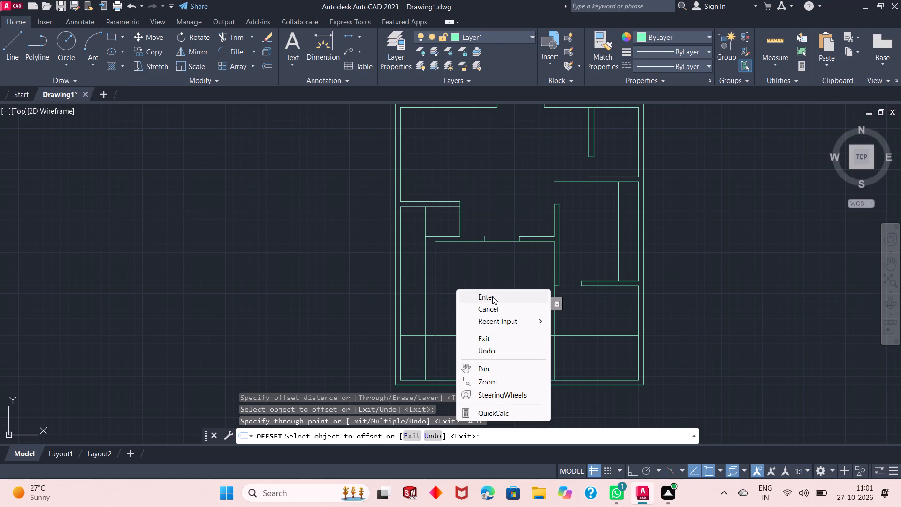
click(492, 296)
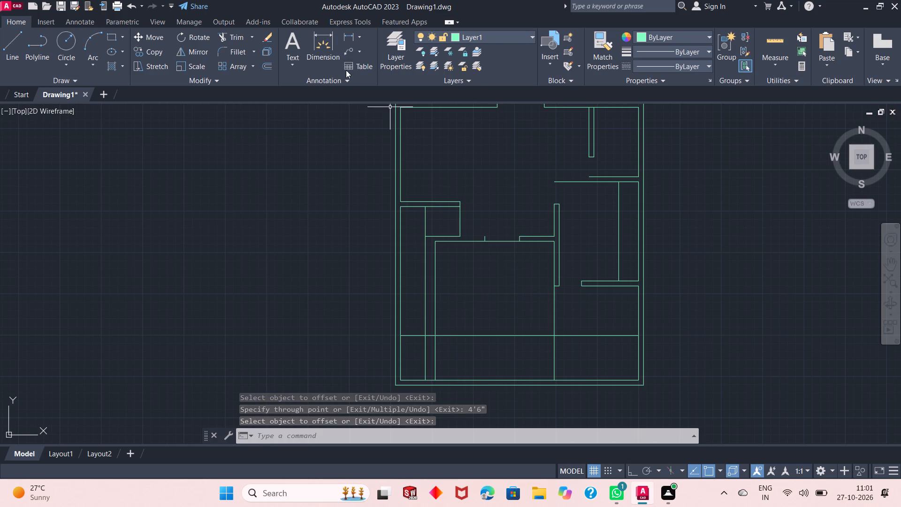
Trim the 4'6" offset line between the two long vertical partition lines near the left exterior wall.
click(235, 38)
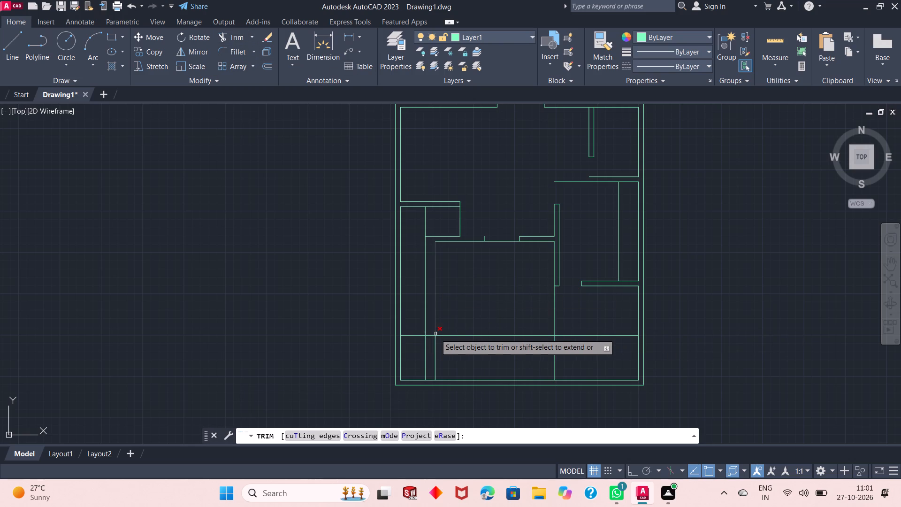
scroll(438, 352, up, 1)
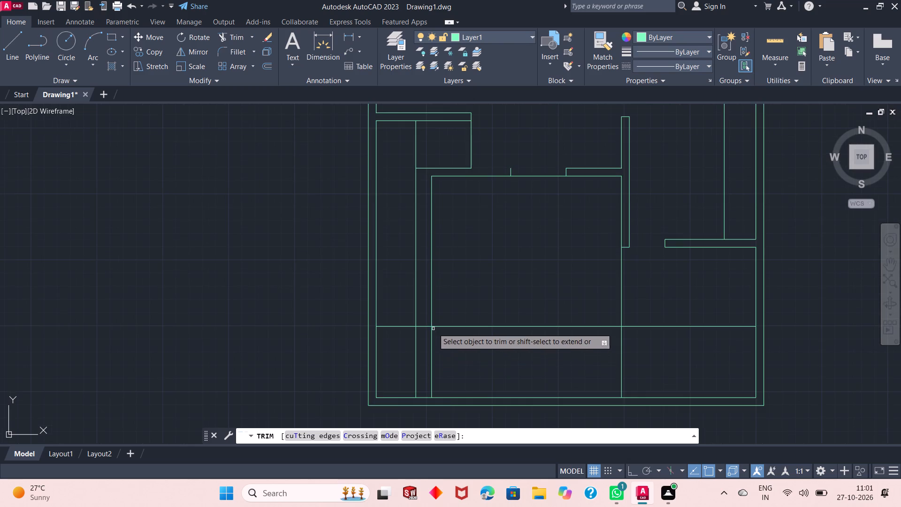
click(424, 319)
click(422, 354)
right_click(458, 273)
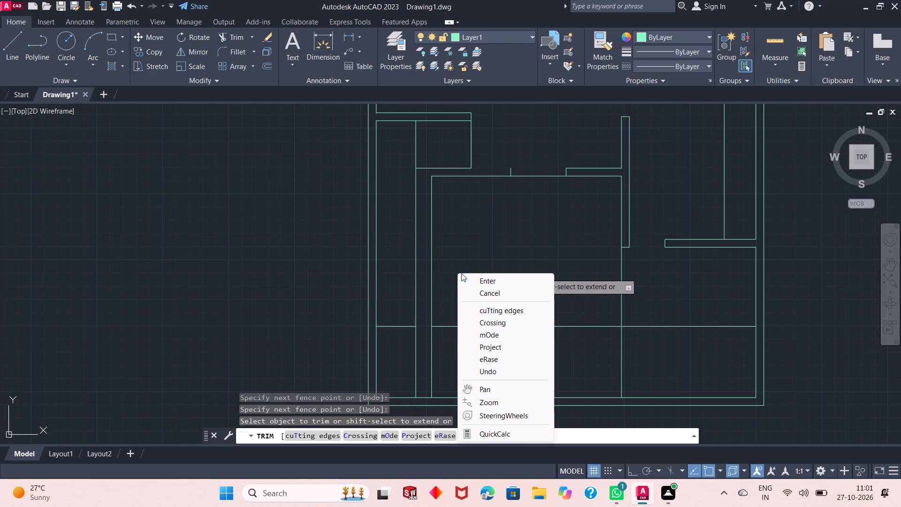
click(472, 280)
Erase the remaining part of the 4'6" offset line to the right of the partition.
click(500, 308)
click(480, 337)
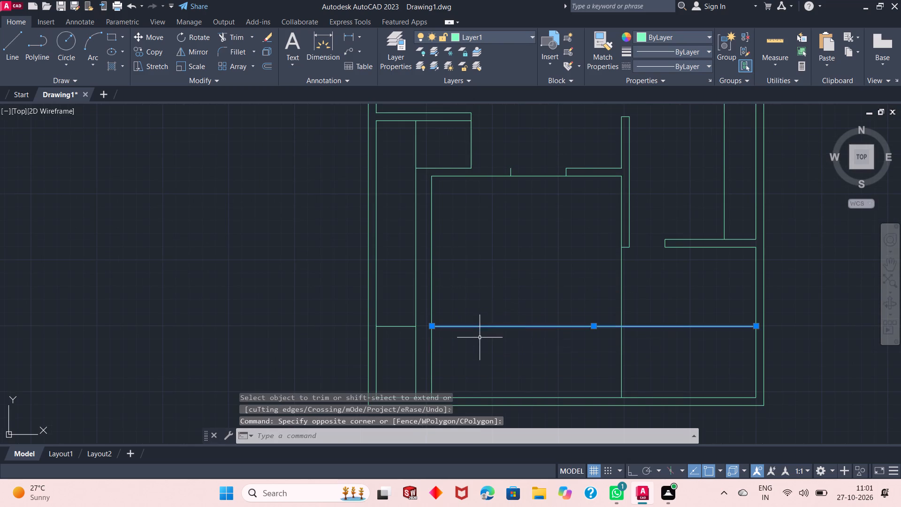
right_click(523, 222)
click(548, 247)
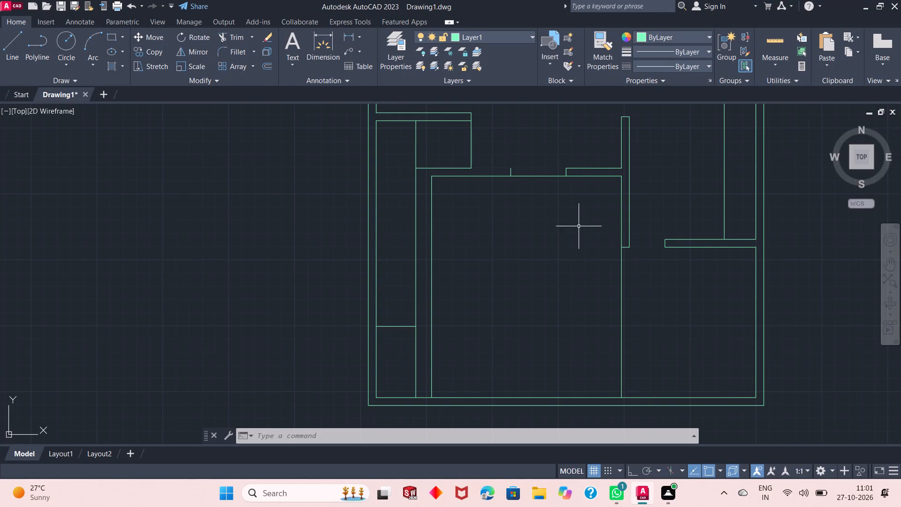
Trim the vertical partition line below the short horizontal line at the bottom of the narrow strip along the left exterior wall.
scroll(519, 315, down, 1)
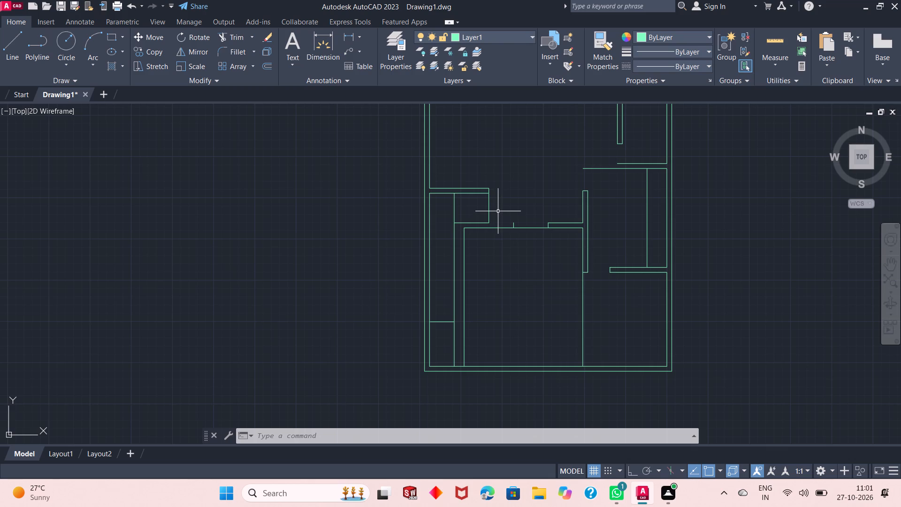
scroll(498, 211, up, 1)
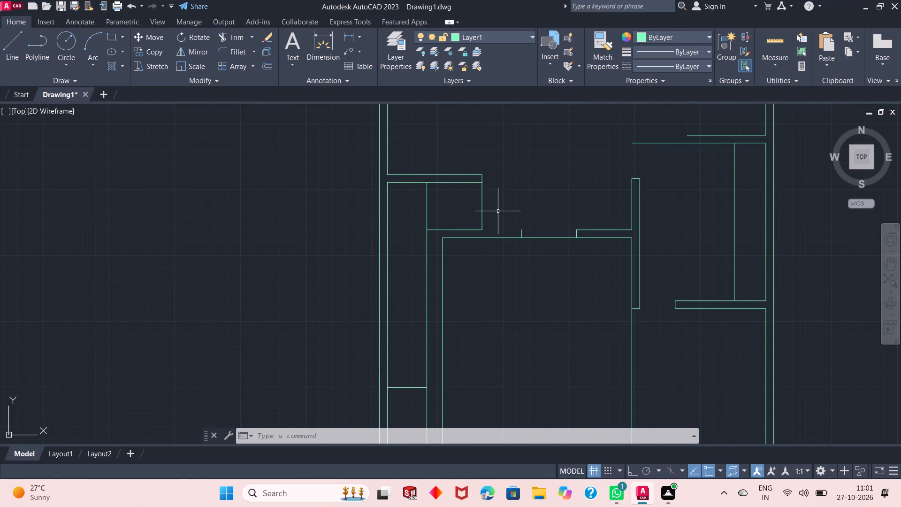
scroll(484, 228, down, 1)
scroll(484, 228, up, 1)
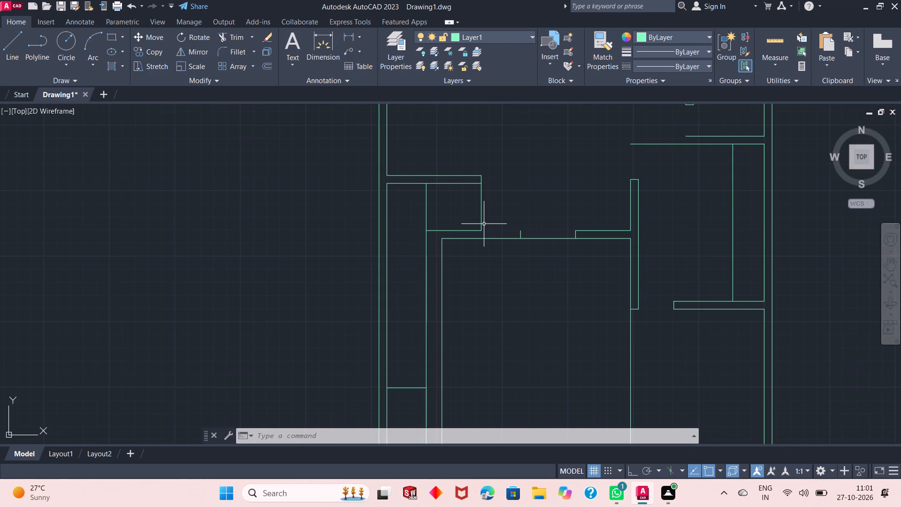
scroll(464, 229, down, 1)
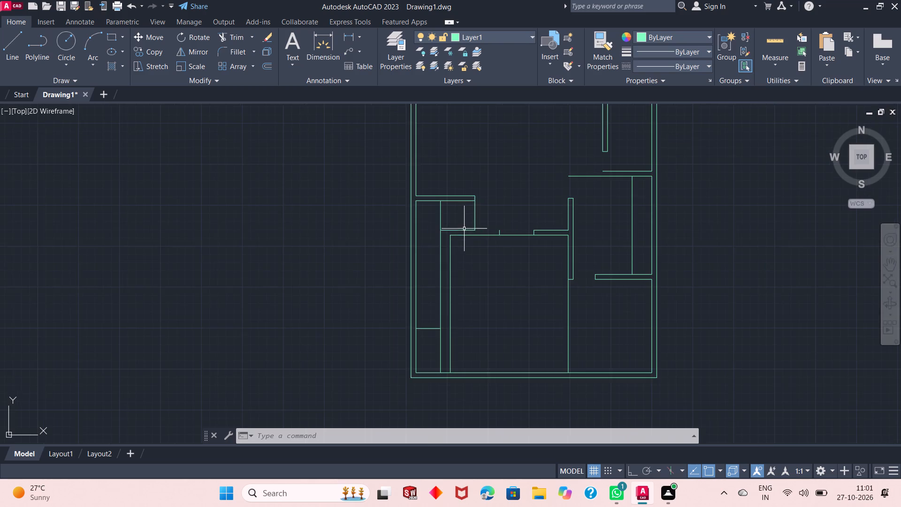
scroll(448, 332, up, 1)
click(238, 34)
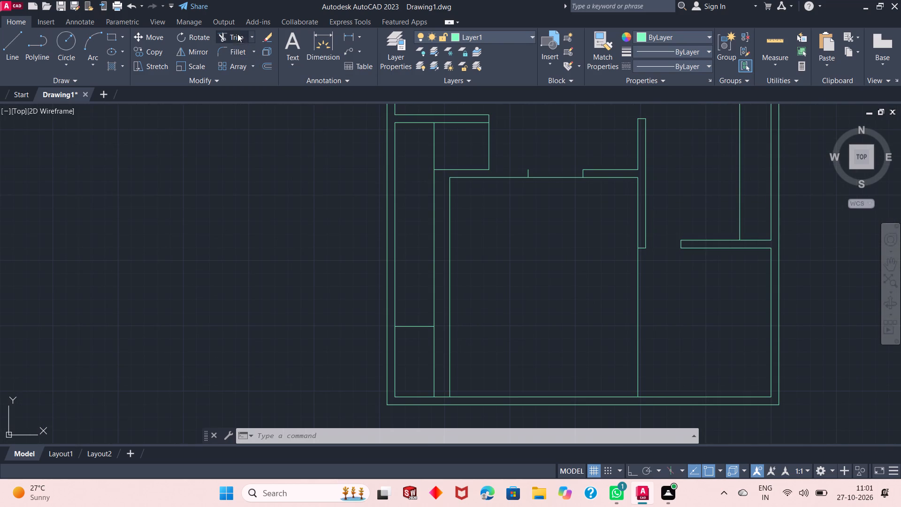
click(432, 362)
click(440, 351)
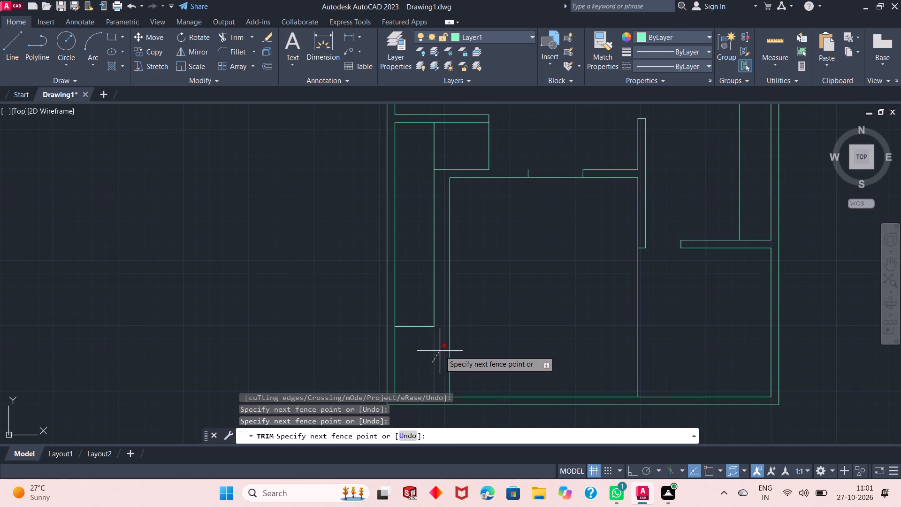
right_click(488, 268)
click(505, 279)
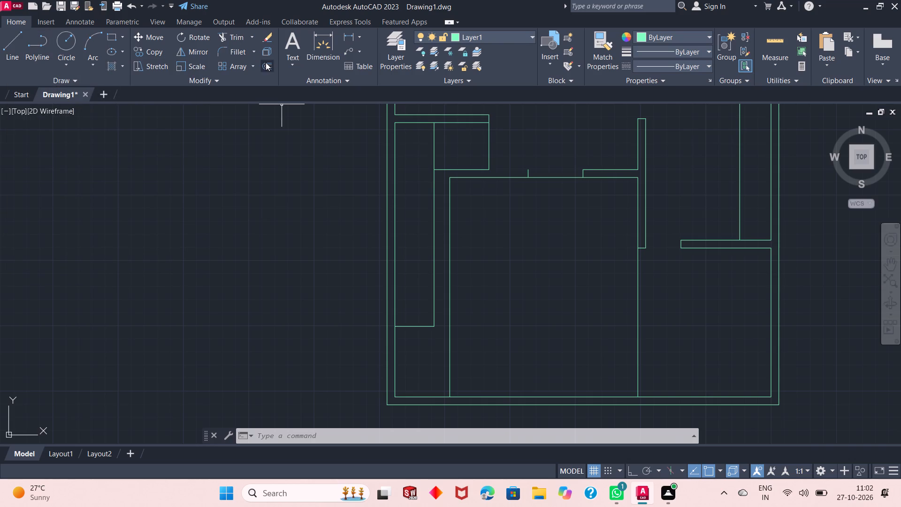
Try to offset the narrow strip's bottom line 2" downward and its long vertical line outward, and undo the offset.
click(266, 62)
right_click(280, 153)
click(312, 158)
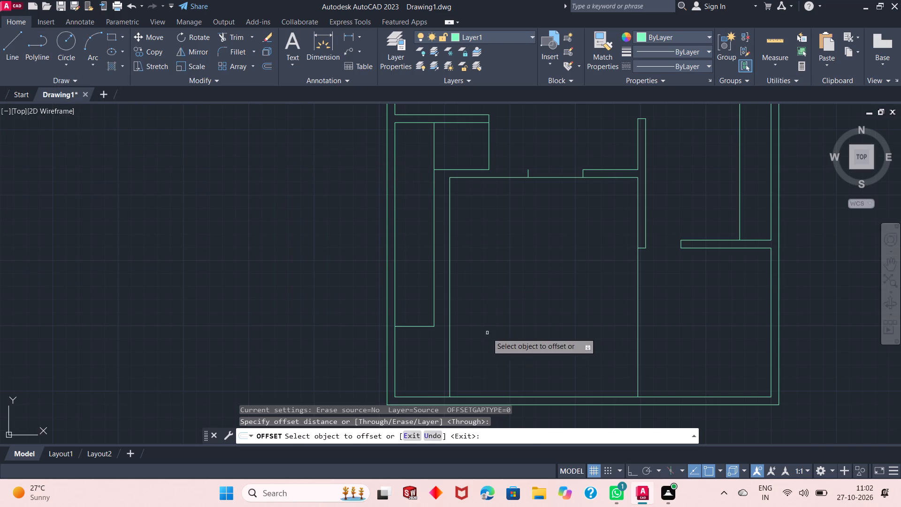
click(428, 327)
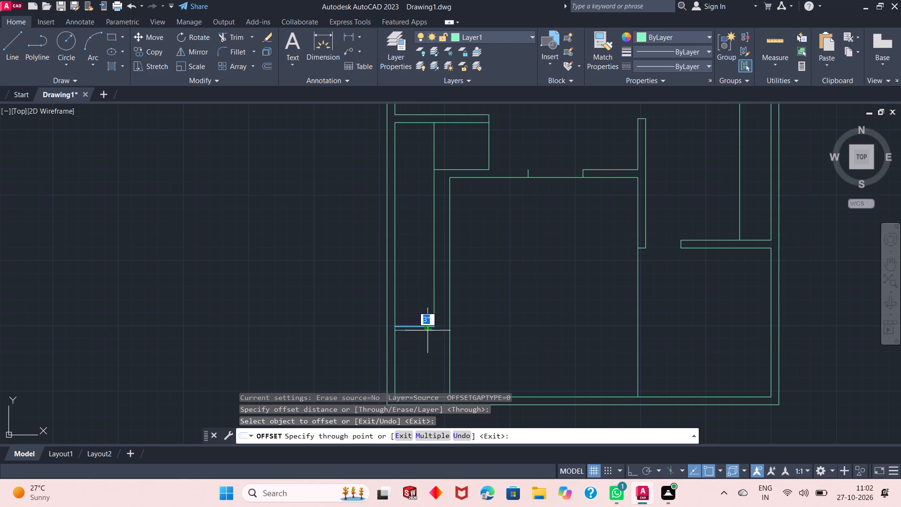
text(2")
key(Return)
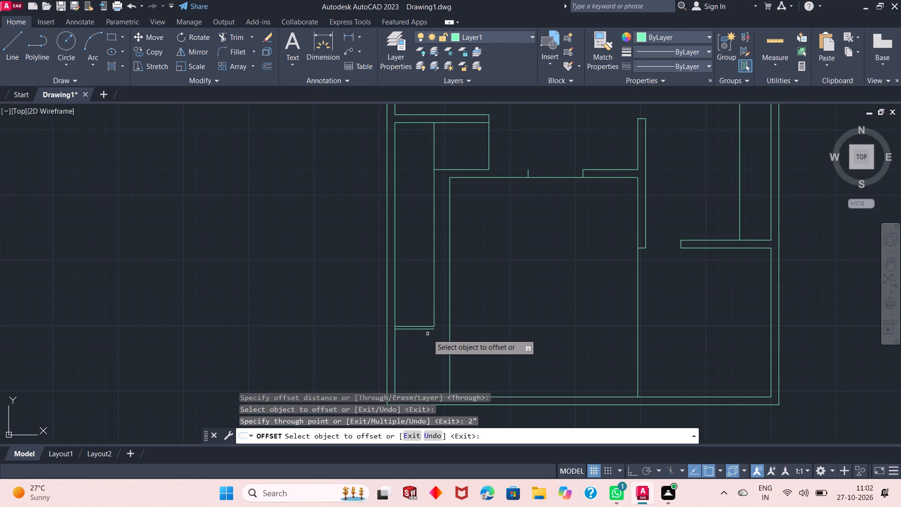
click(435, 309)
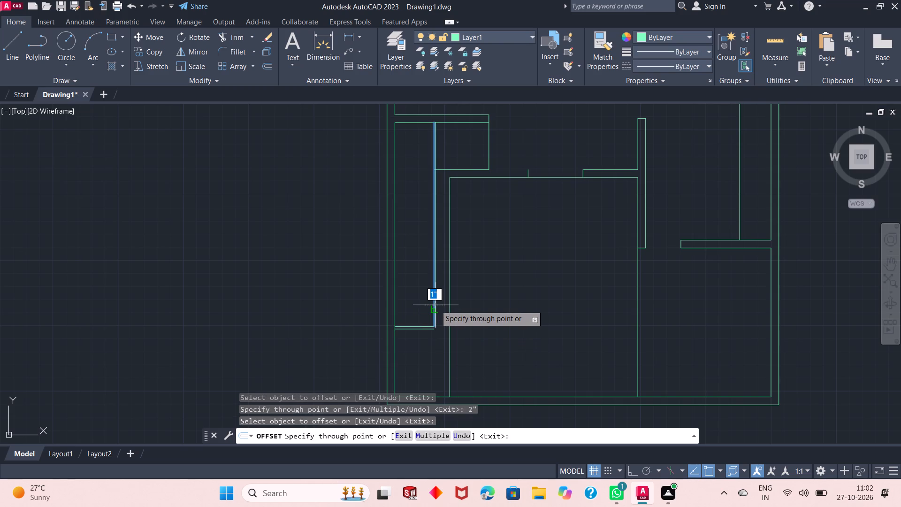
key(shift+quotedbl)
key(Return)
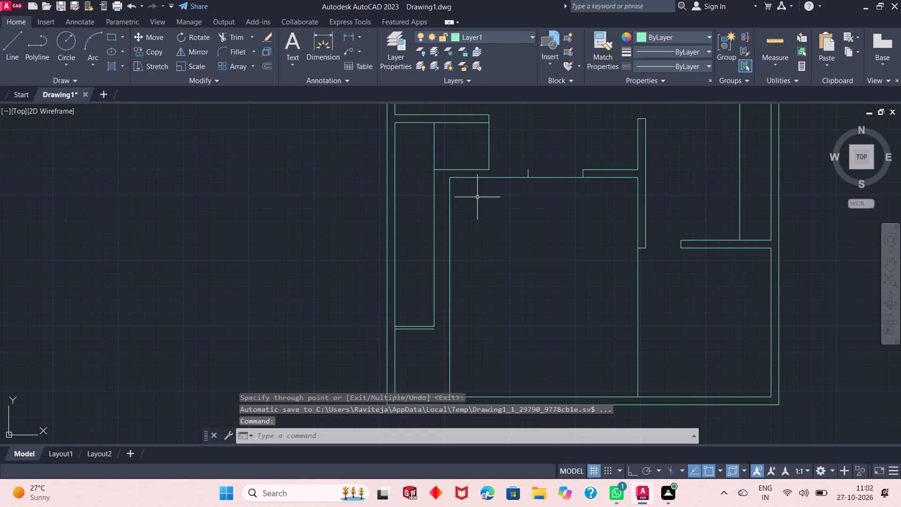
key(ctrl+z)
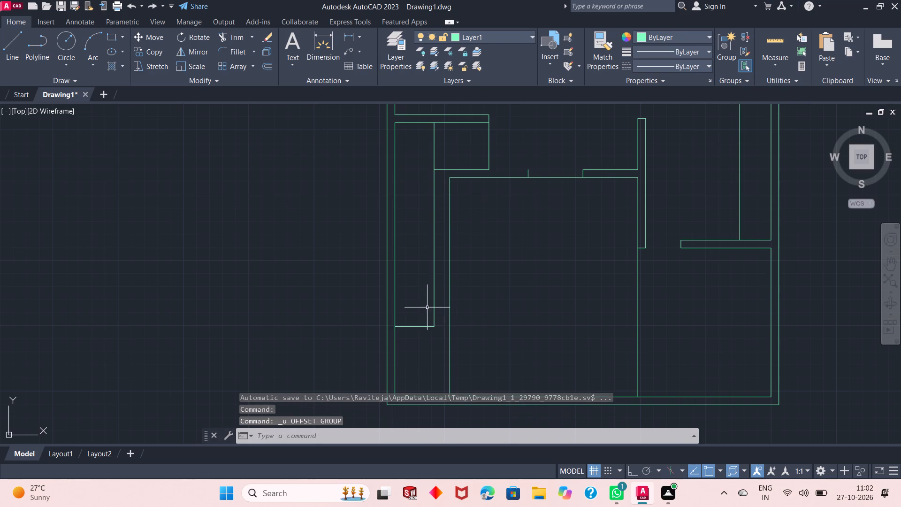
Offset the narrow strip's bottom line, its long vertical line and the adjoining upper recess's bottom line 2" outward.
click(266, 69)
right_click(260, 207)
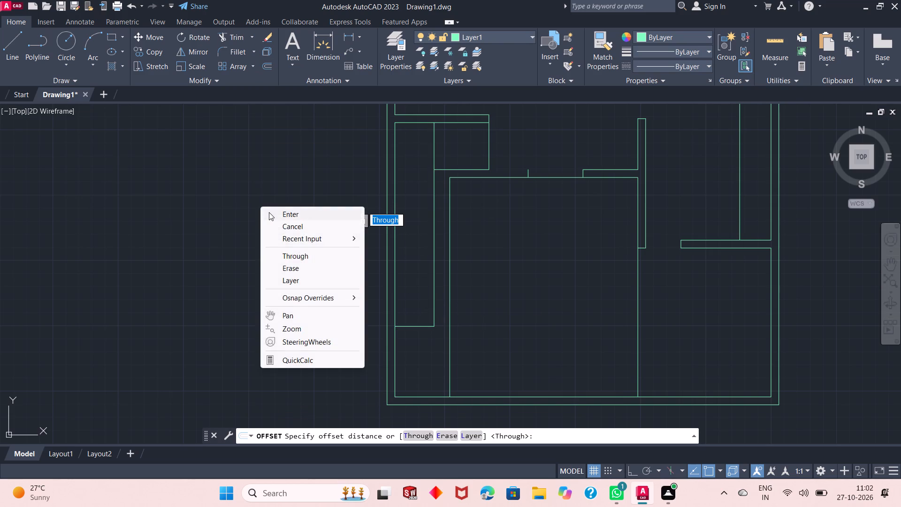
click(272, 213)
click(419, 325)
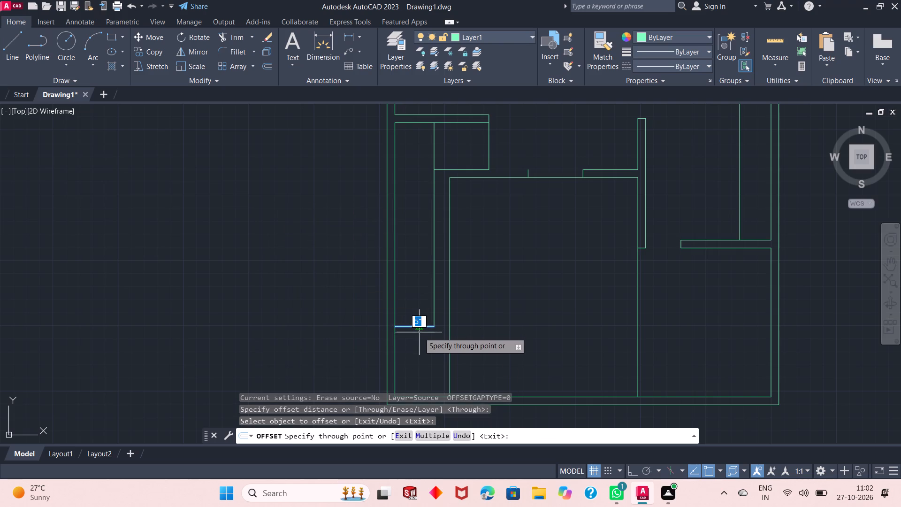
text(2")
key(Return)
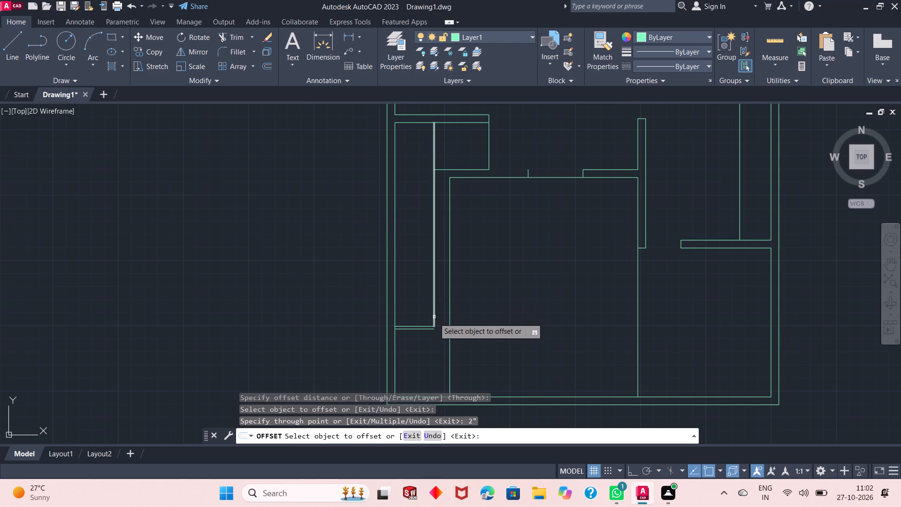
click(434, 318)
text(2")
key(Return)
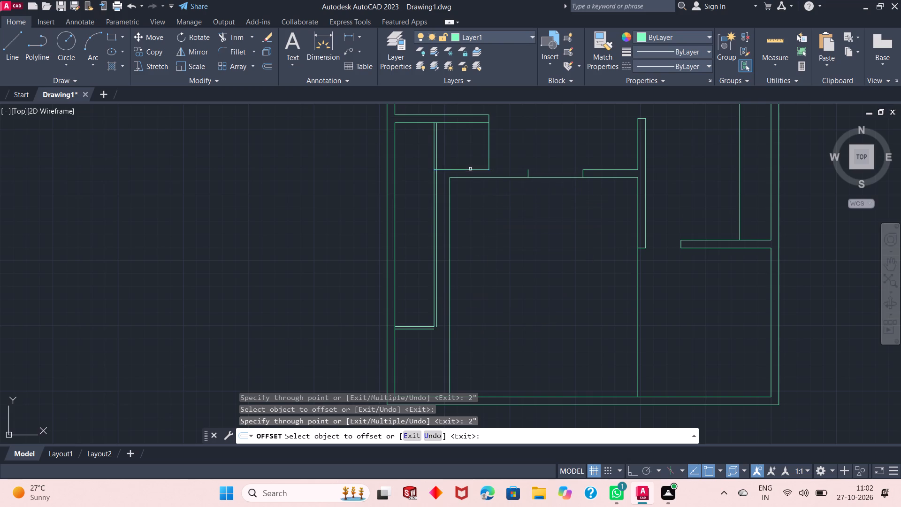
click(470, 169)
key(2)
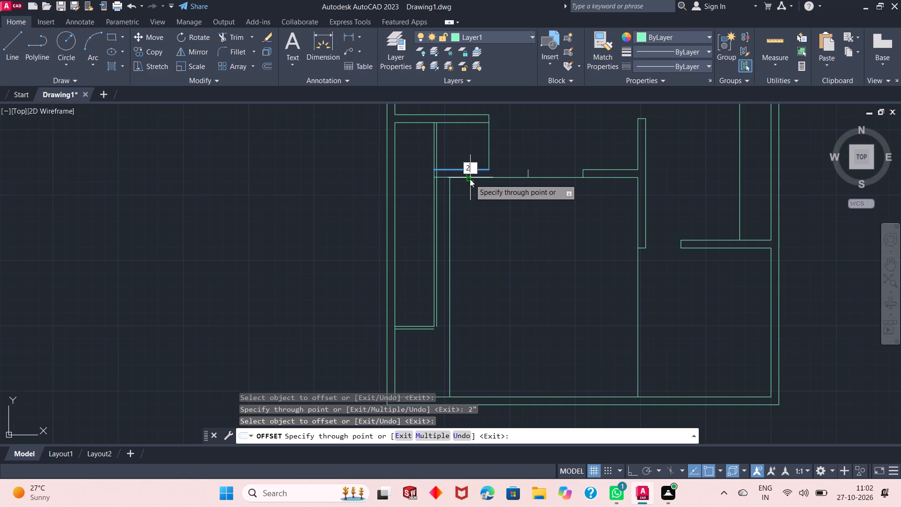
key(shift+quotedbl)
key(Return)
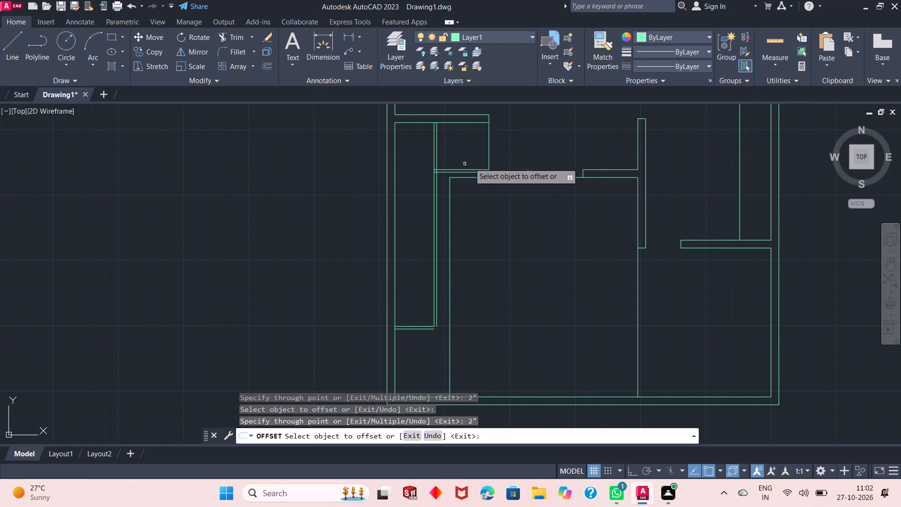
right_click(511, 140)
click(536, 143)
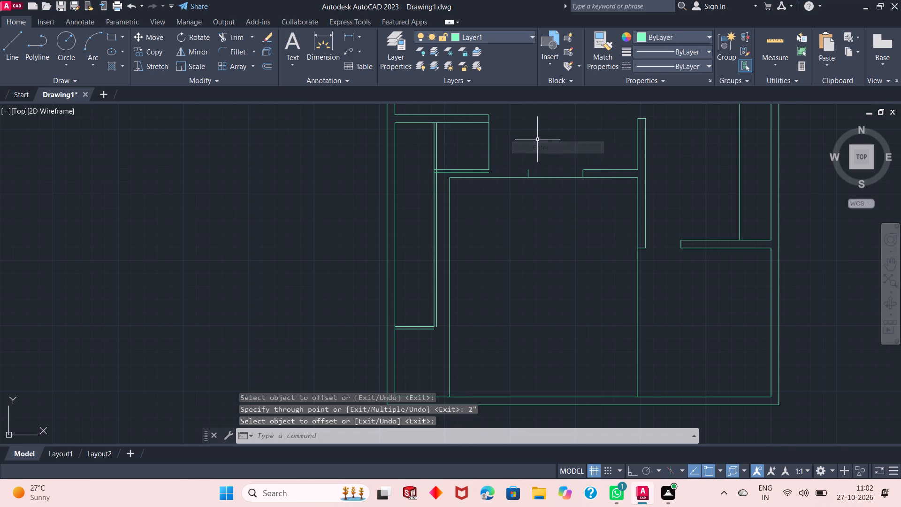
Extend the recess's vertical end line and the strip's bottom and vertical offset lines to meet the adjacent 2" offset lines.
click(251, 37)
click(256, 75)
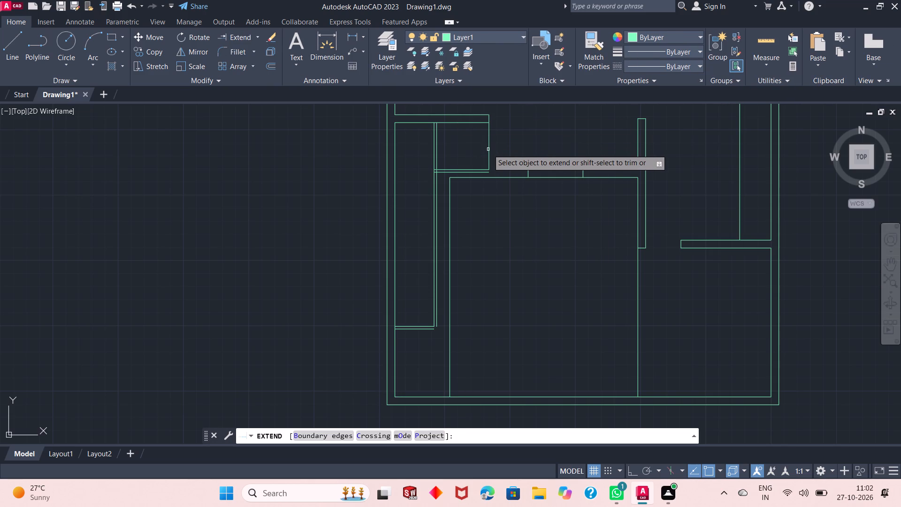
click(488, 150)
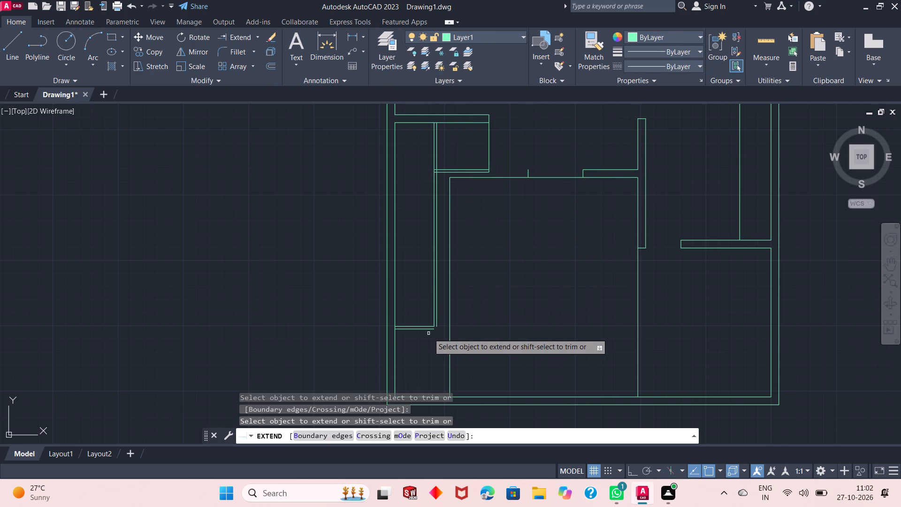
click(433, 330)
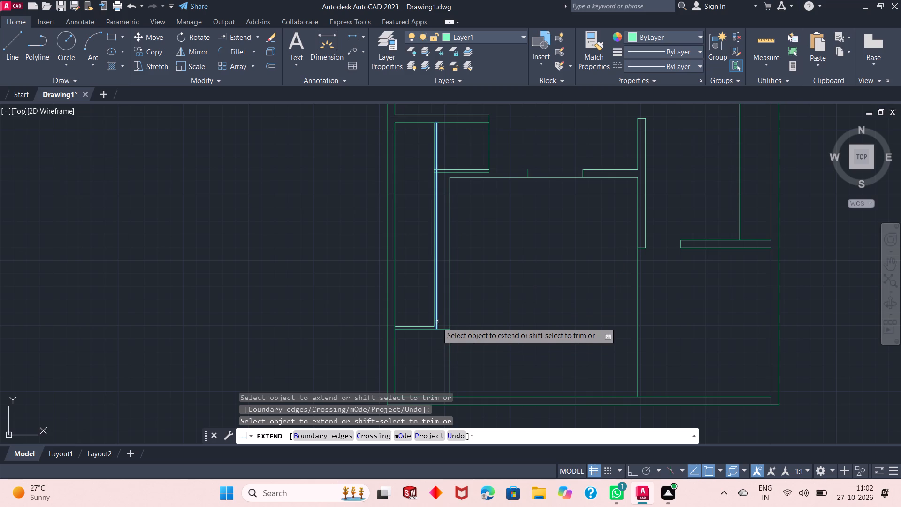
click(437, 322)
right_click(466, 296)
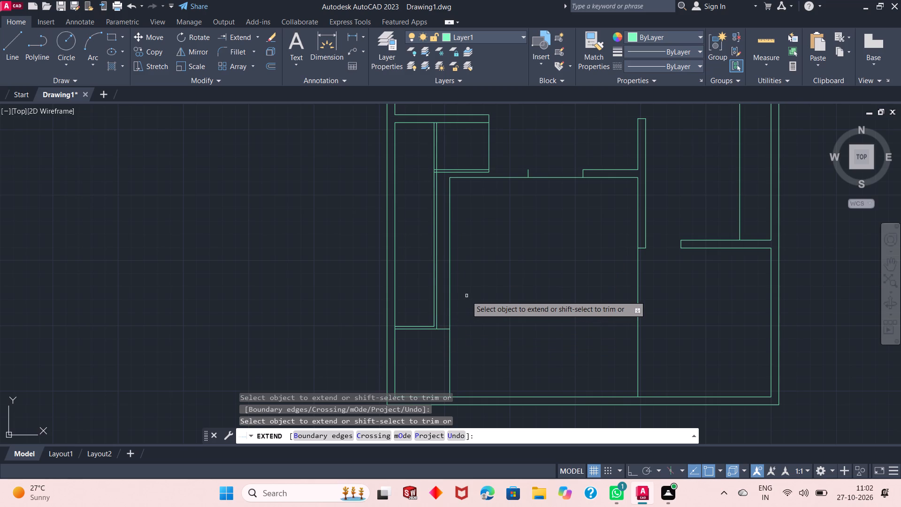
click(472, 302)
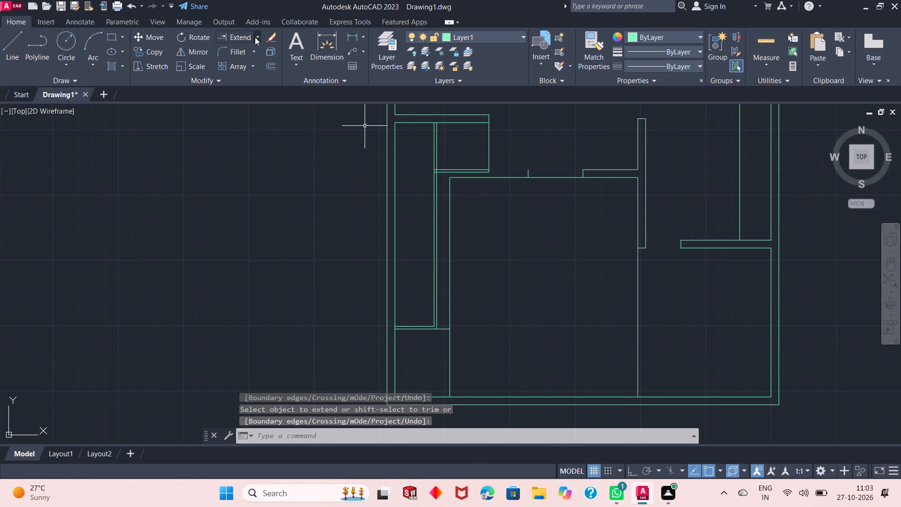
Trim the strip's bottom offset line where it runs past the vertical offset line, leaving a clean outer corner.
click(255, 37)
click(255, 47)
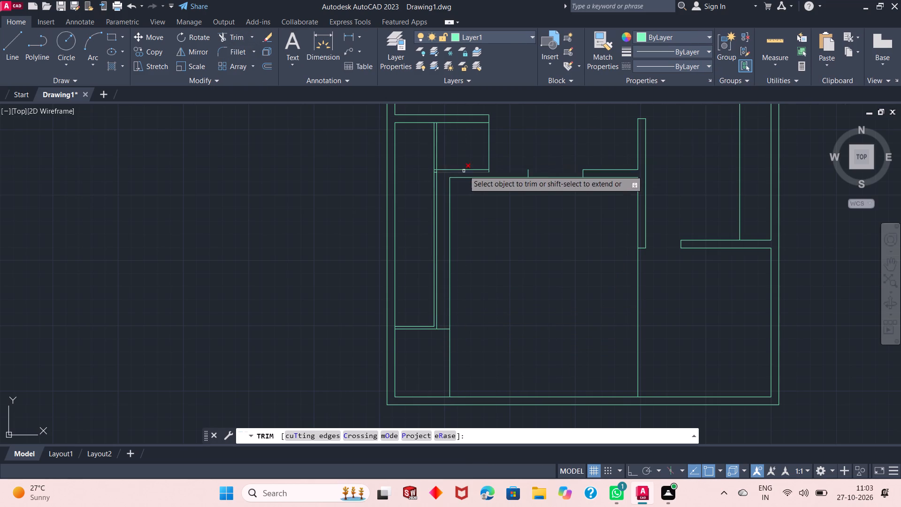
scroll(464, 167, up, 1)
scroll(438, 164, down, 1)
scroll(431, 353, up, 2)
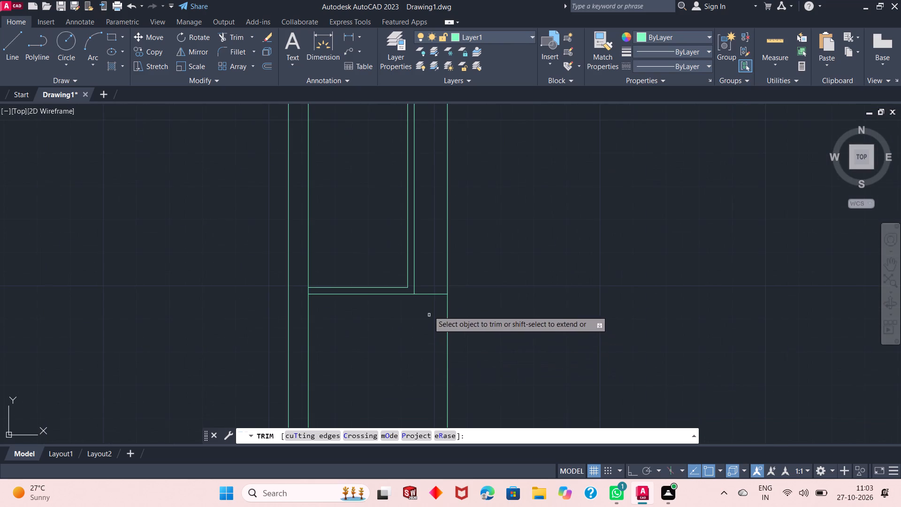
click(428, 280)
click(421, 321)
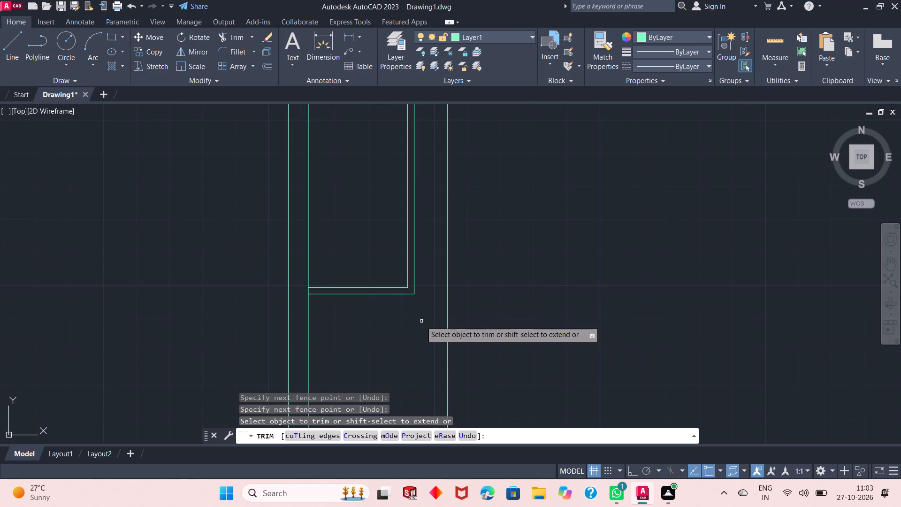
Trim the vertical offset line inside the upper recess and the crossing line ends where the two 2" partitions meet.
scroll(420, 320, down, 2)
scroll(428, 141, up, 2)
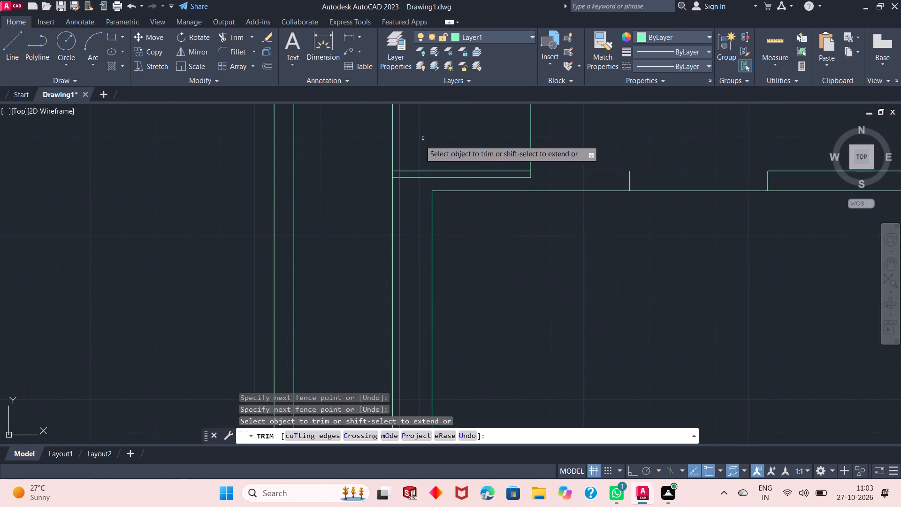
click(400, 150)
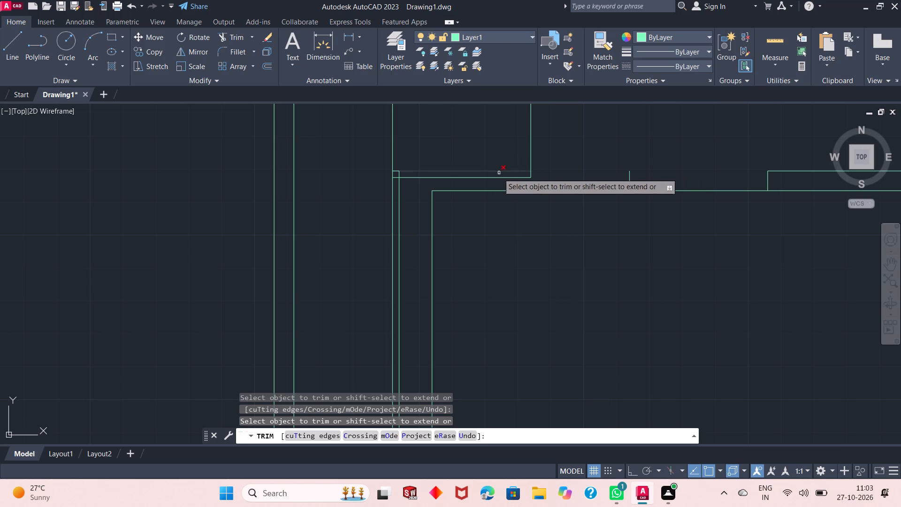
scroll(419, 178, up, 2)
scroll(378, 177, up, 1)
drag(364, 166, 351, 167)
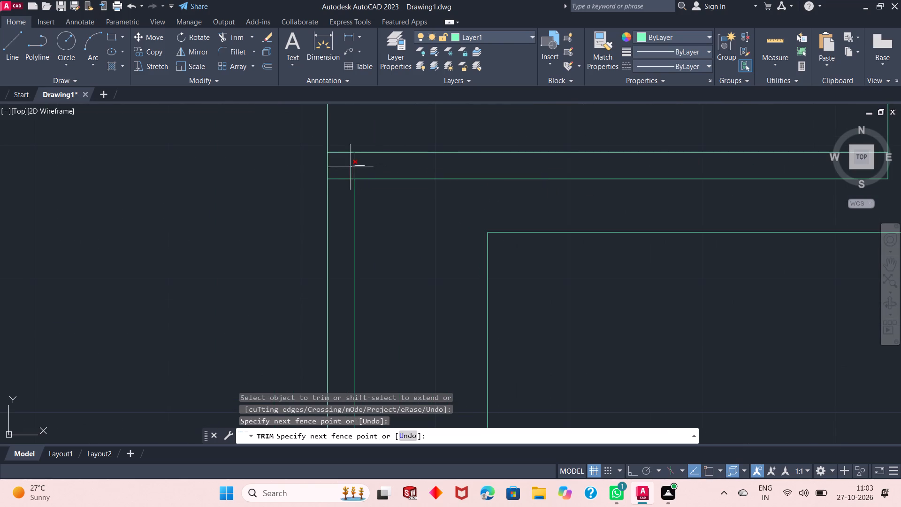
drag(351, 167, 342, 187)
scroll(387, 204, down, 2)
scroll(389, 243, down, 2)
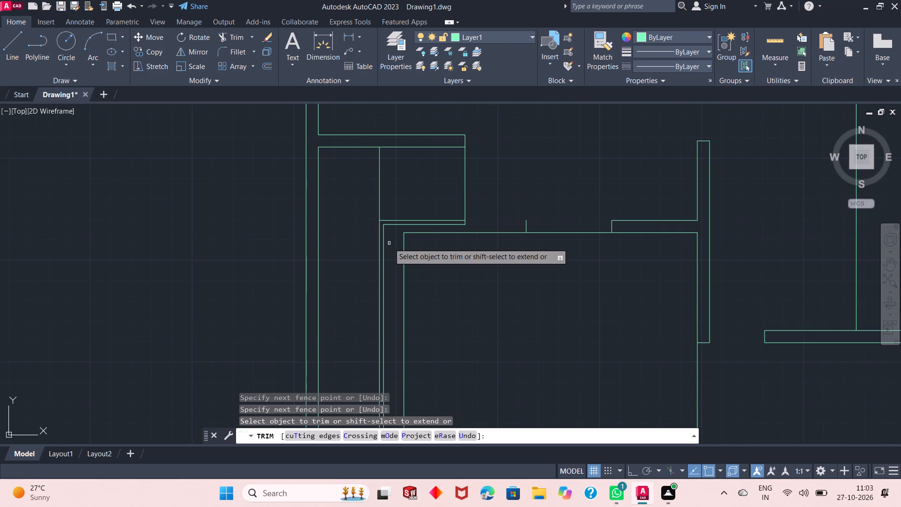
scroll(389, 243, down, 1)
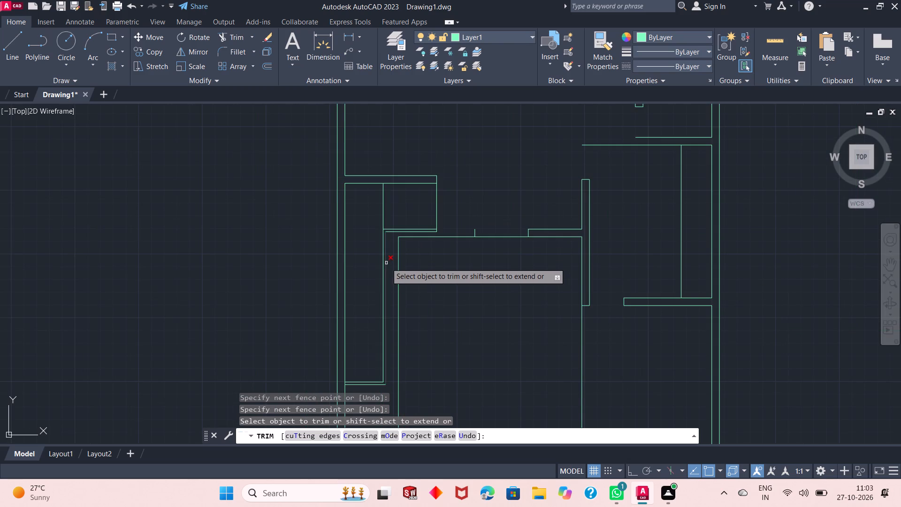
Examine the lower half of the floor plan around the new 2" partitions and the central room's wall openings.
right_click(457, 168)
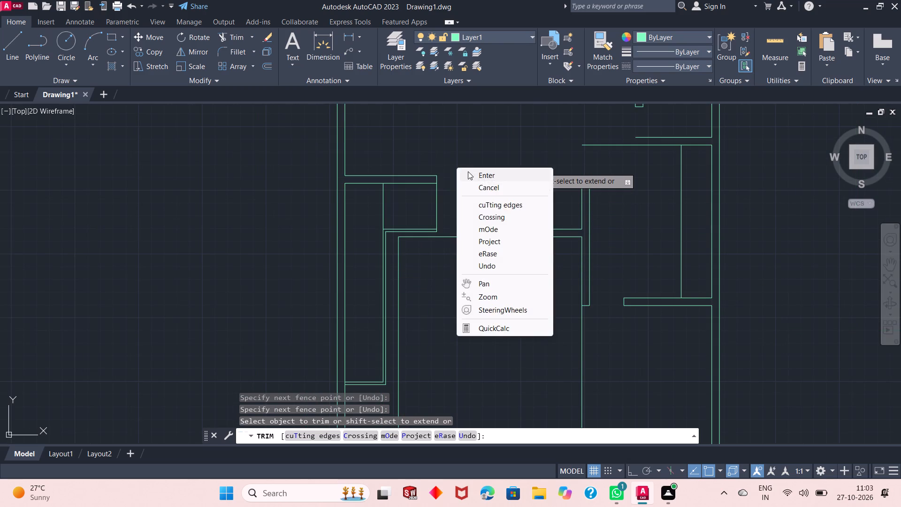
click(469, 172)
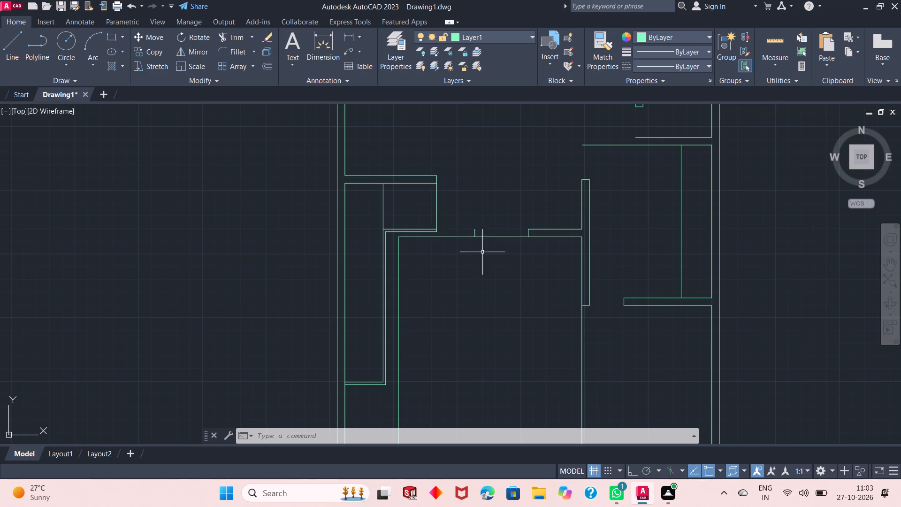
scroll(440, 226, down, 1)
scroll(469, 305, up, 1)
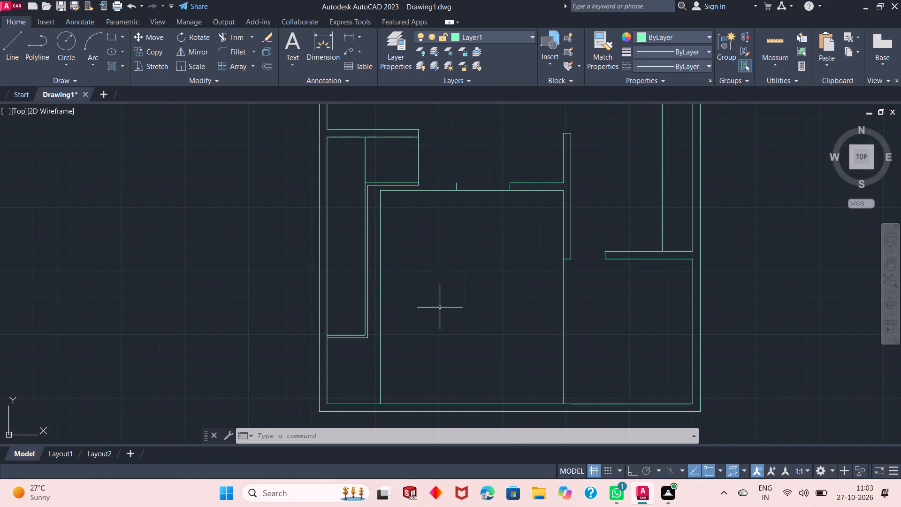
scroll(432, 264, down, 1)
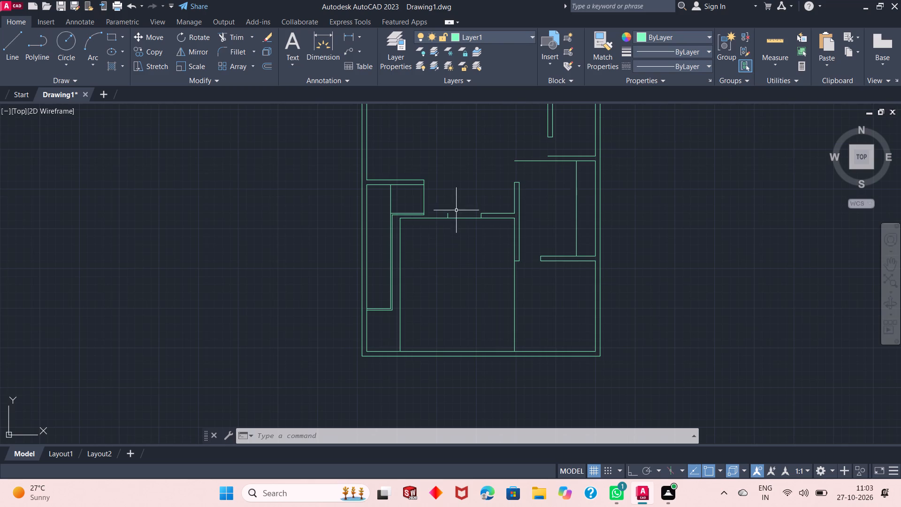
scroll(444, 292, down, 2)
scroll(458, 230, up, 1)
scroll(443, 296, down, 1)
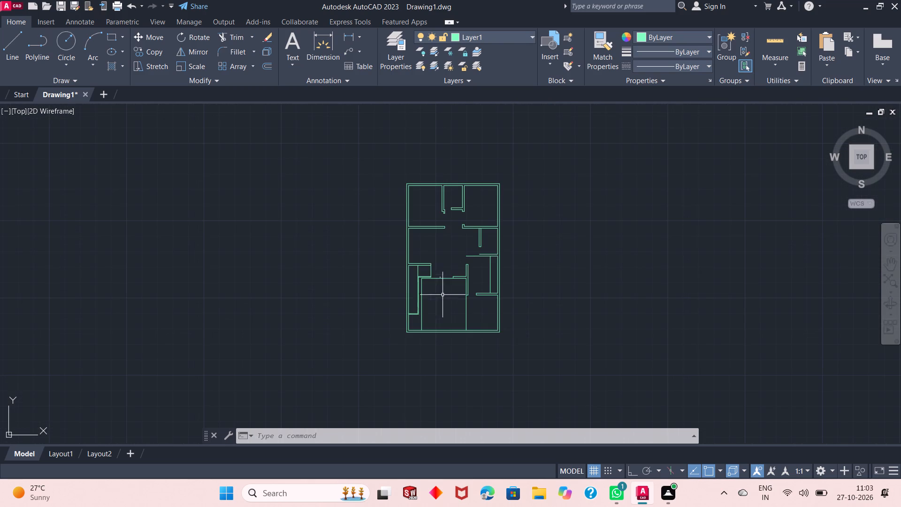
scroll(454, 260, up, 2)
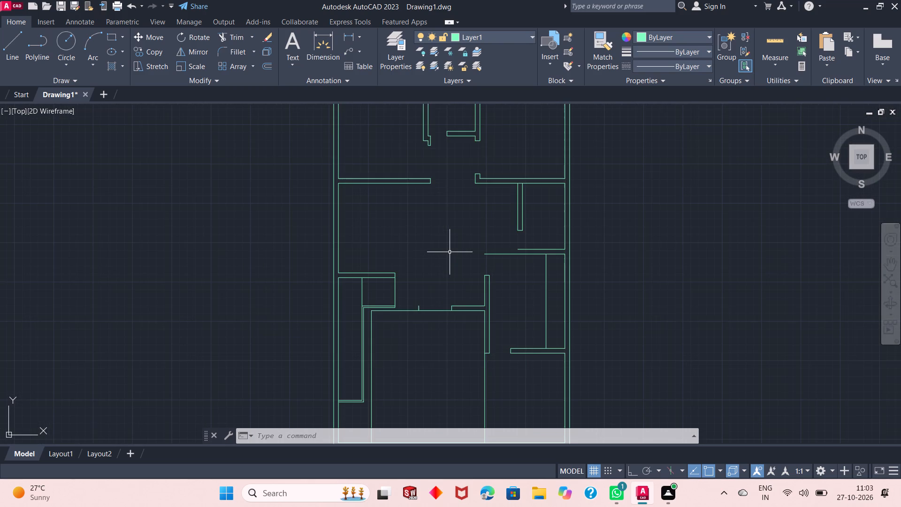
scroll(449, 252, down, 1)
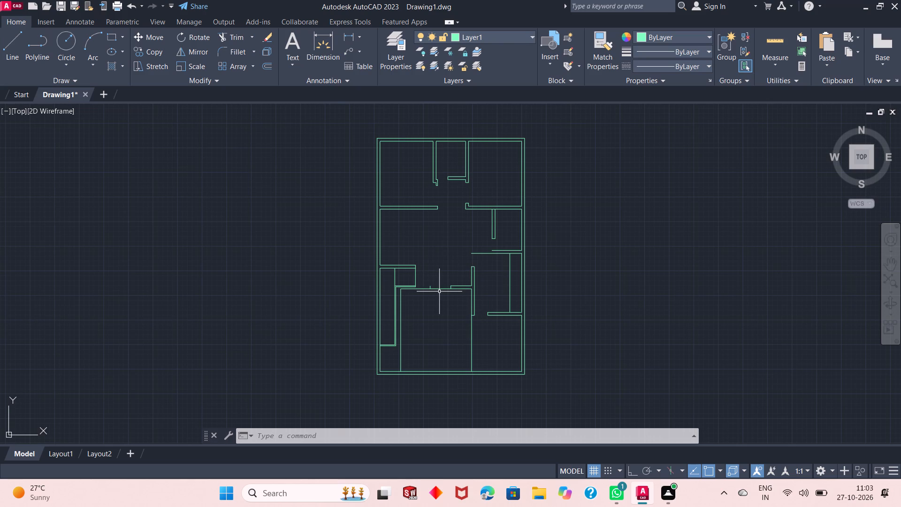
scroll(439, 293, up, 2)
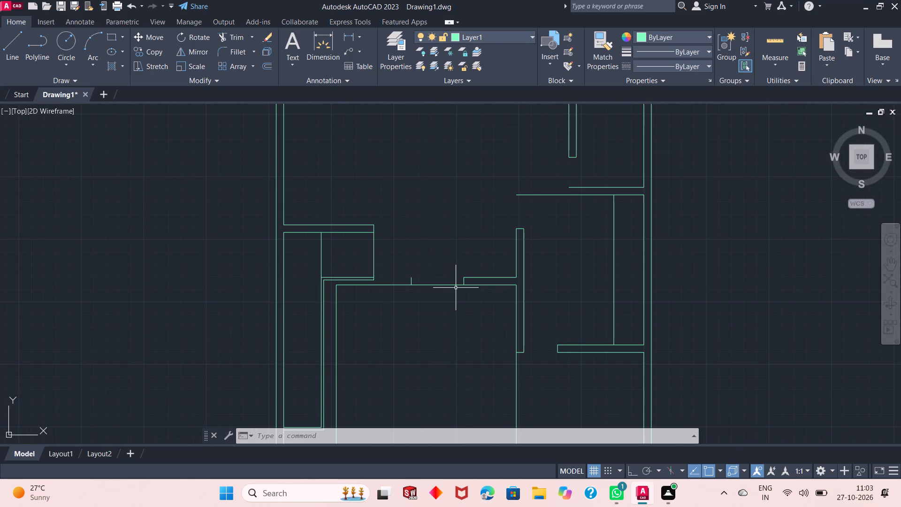
scroll(438, 183, down, 2)
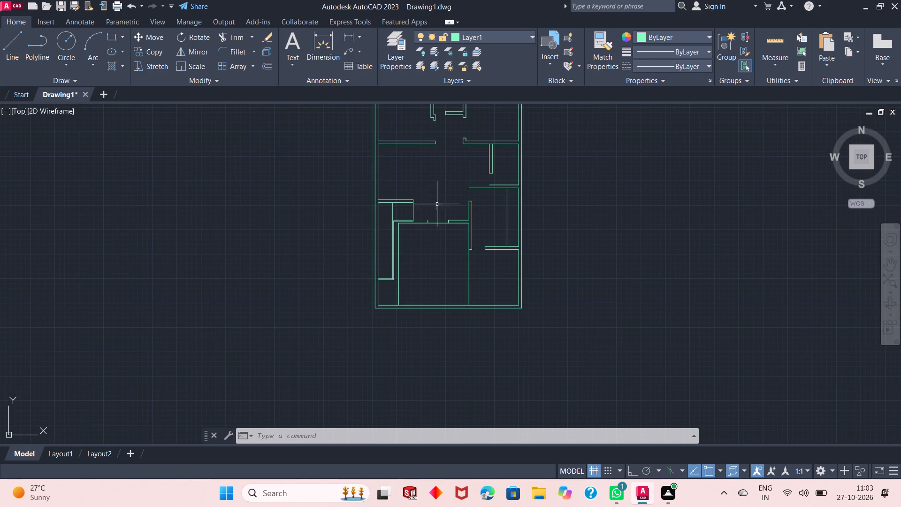
scroll(401, 267, up, 1)
scroll(398, 208, up, 1)
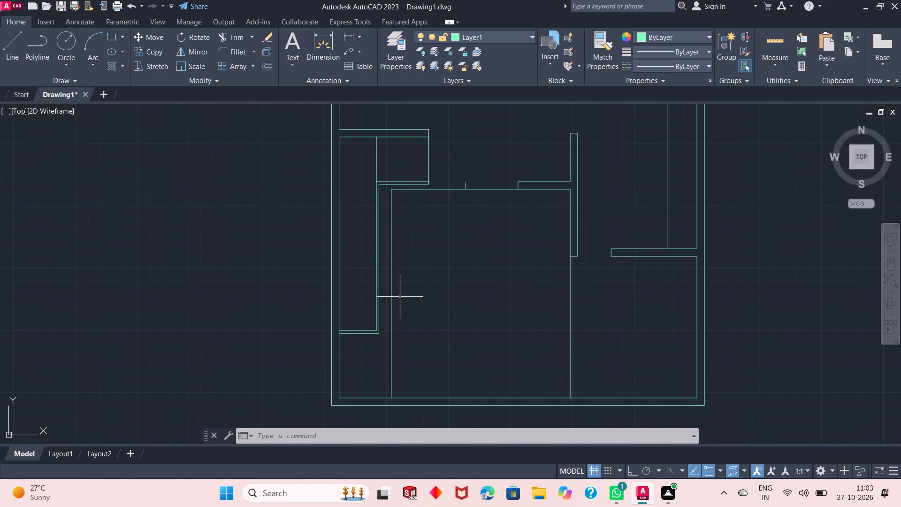
scroll(400, 302, up, 1)
scroll(400, 302, down, 1)
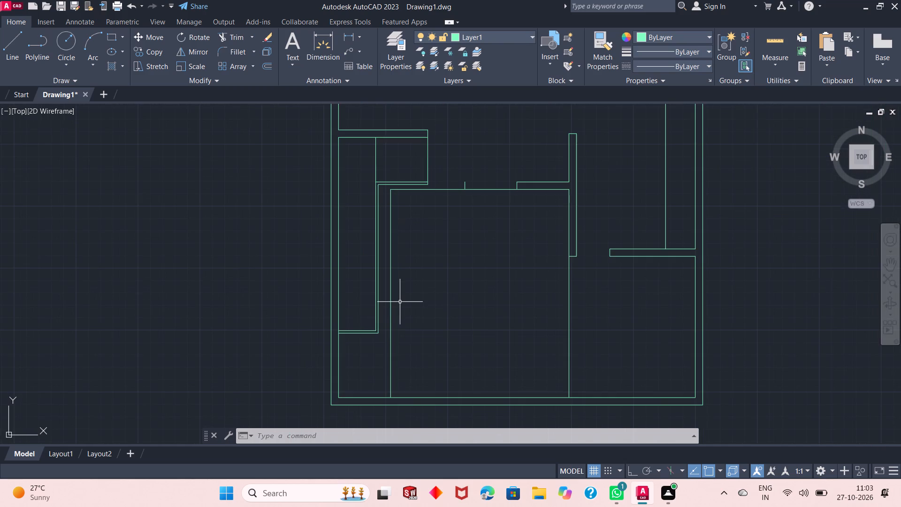
Measure the space below the narrow strip in the plan's lower-left corner.
click(360, 36)
click(360, 36)
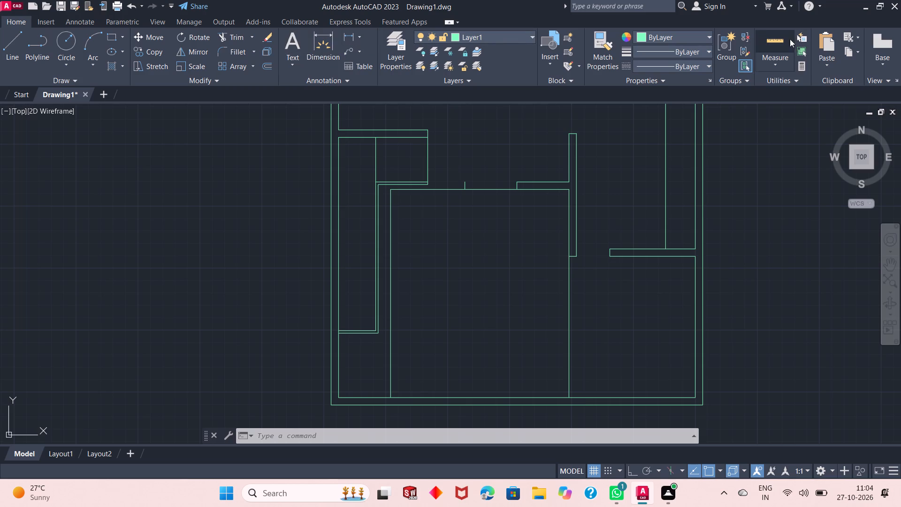
click(763, 49)
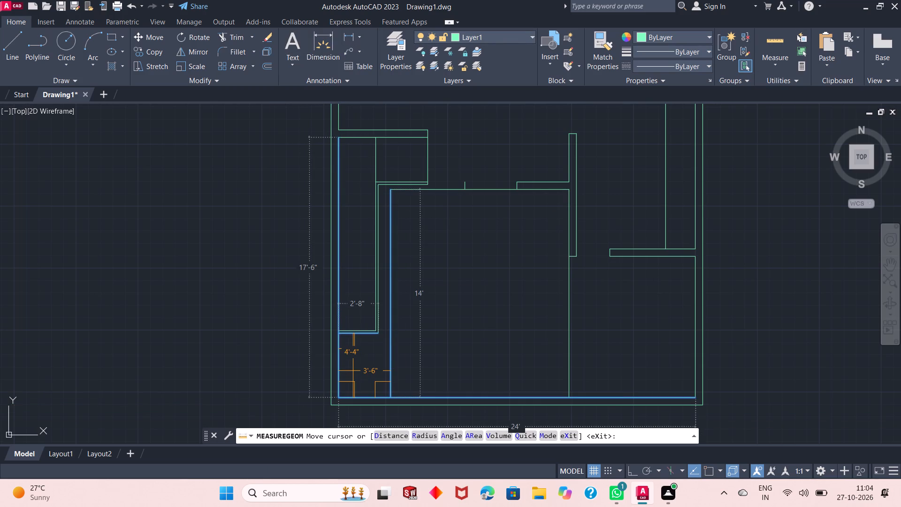
key(Escape)
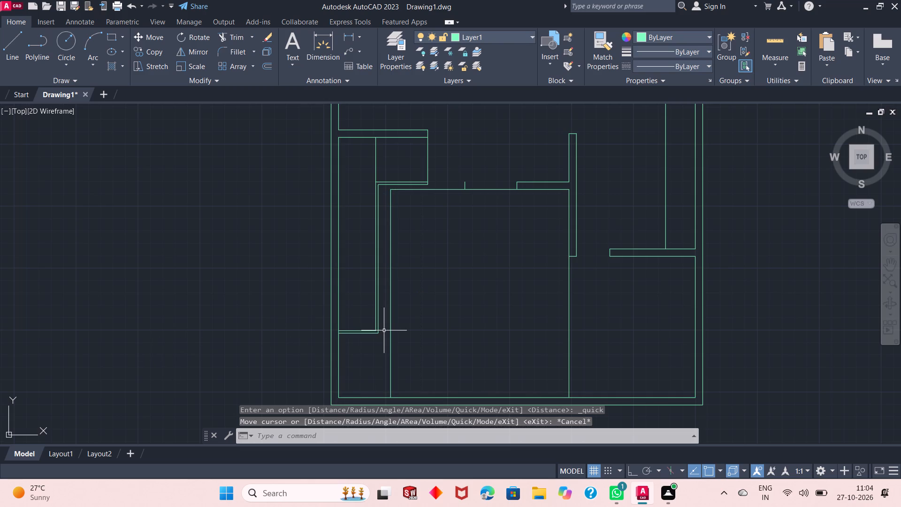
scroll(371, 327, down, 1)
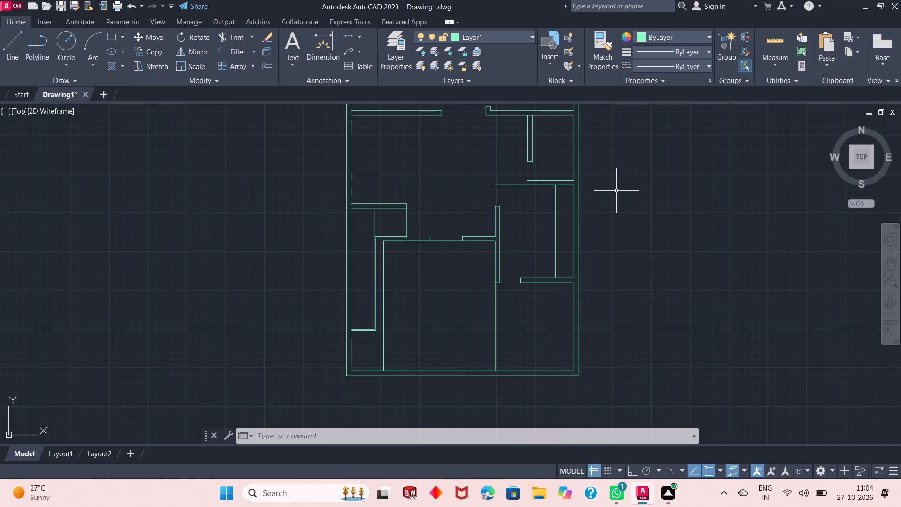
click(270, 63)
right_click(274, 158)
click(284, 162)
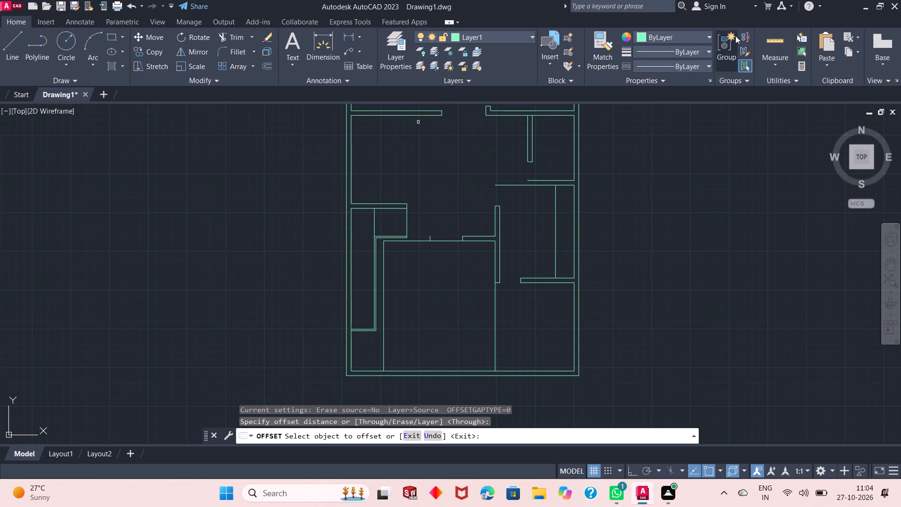
Measure the width and height of the lower-right room.
click(779, 38)
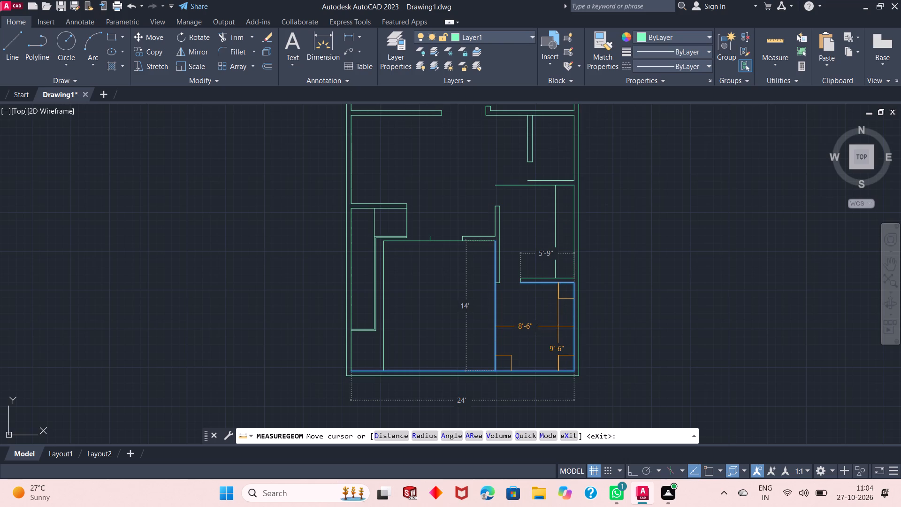
key(Escape)
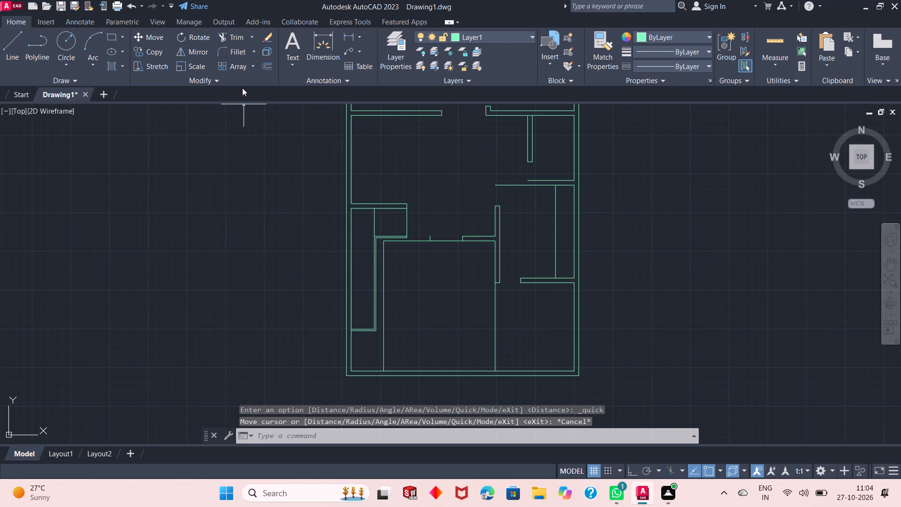
Offset the inner line of the bottom exterior wall 5' upward into the plan.
click(269, 67)
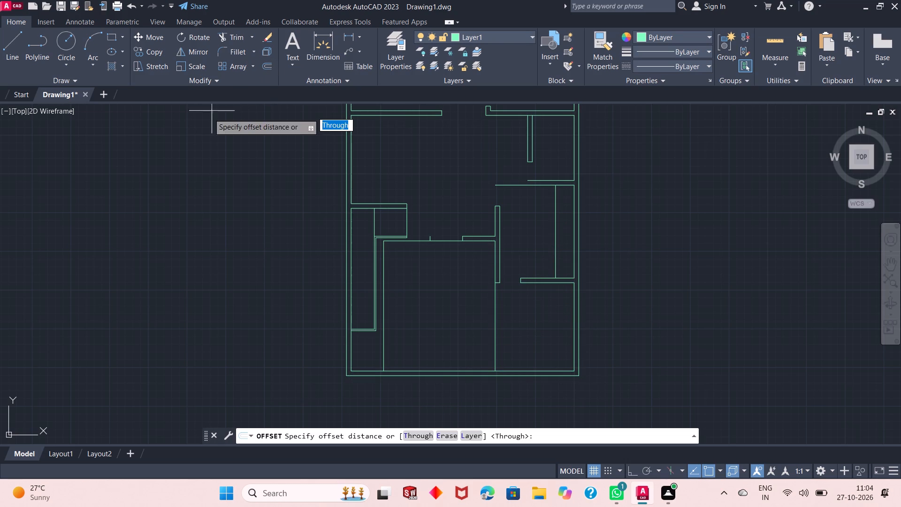
right_click(207, 115)
click(225, 124)
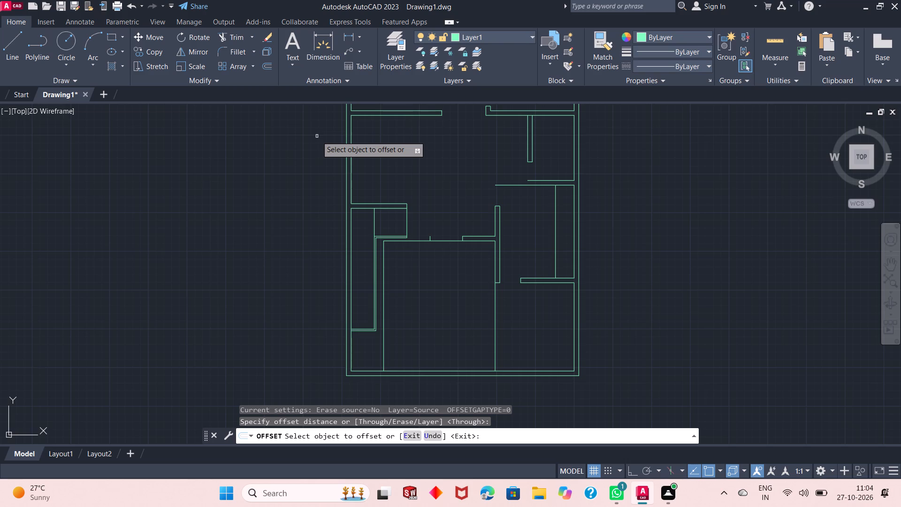
click(515, 372)
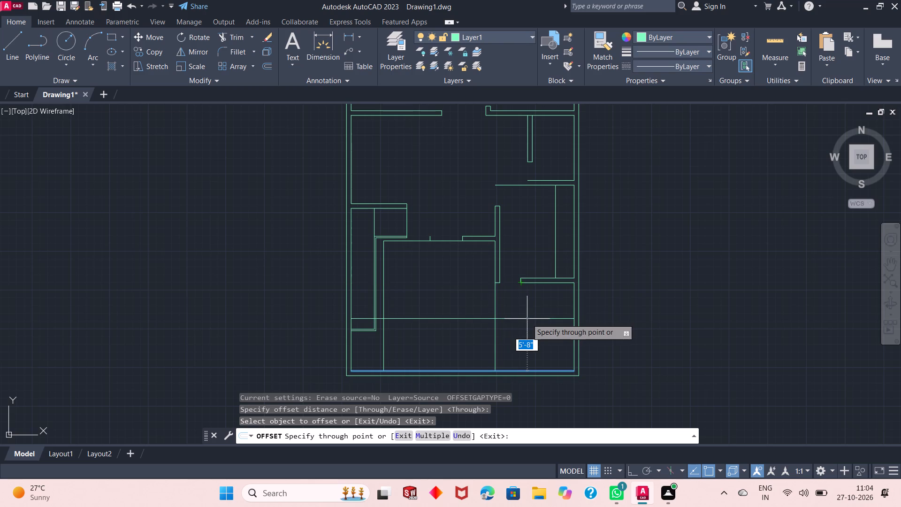
text(5')
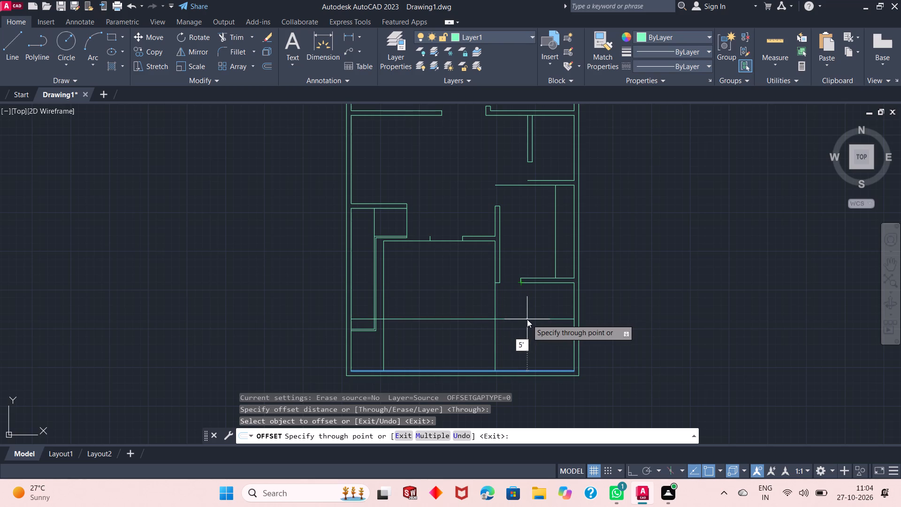
key(Return)
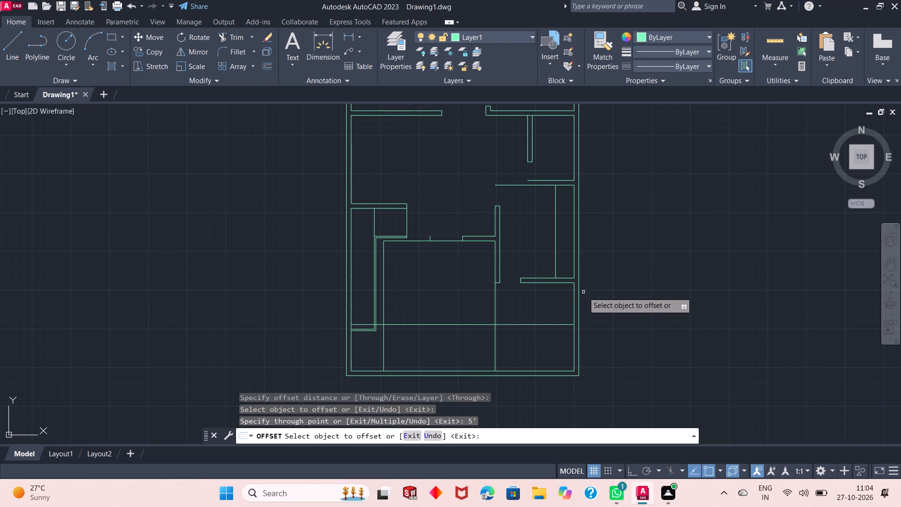
right_click(616, 273)
click(631, 280)
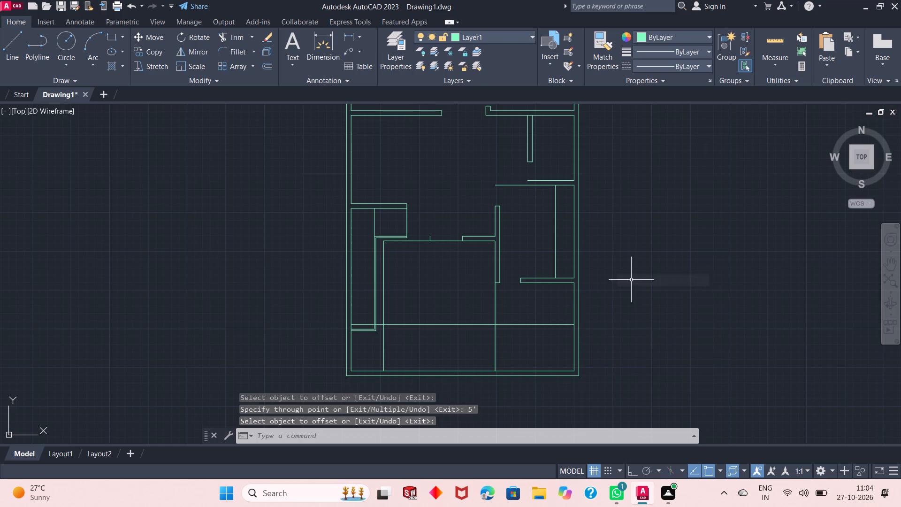
Trim the 5' offset line out of the central room, narrow strip and 2" partition, keeping only its span across the lower-right room.
click(237, 38)
click(427, 316)
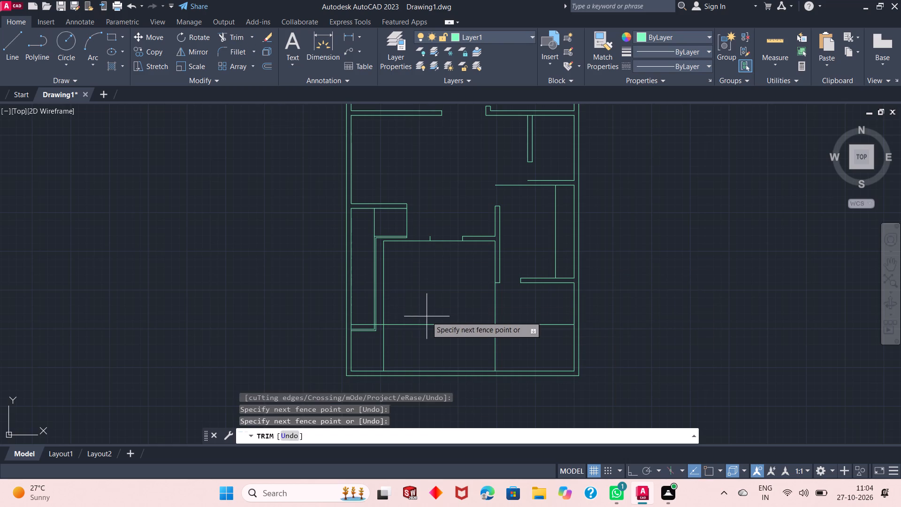
click(423, 327)
scroll(374, 328, up, 4)
click(378, 332)
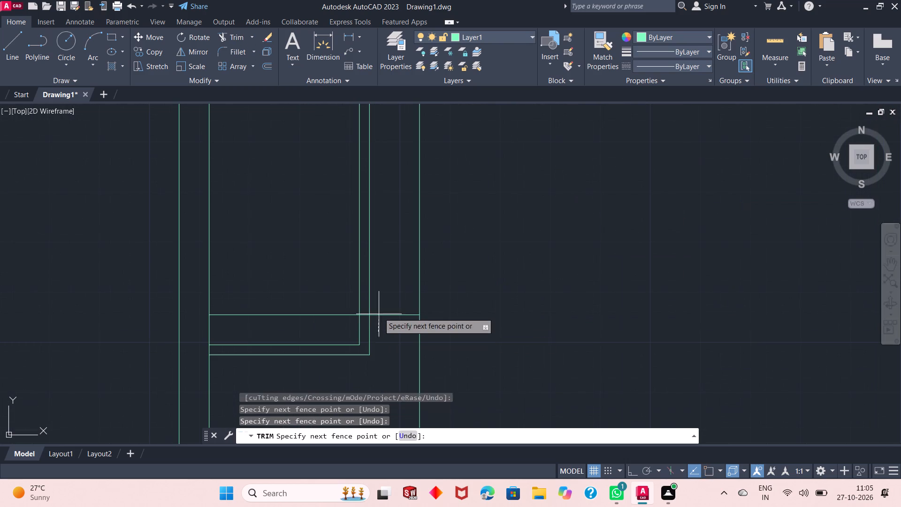
click(380, 300)
click(291, 294)
click(290, 320)
scroll(323, 327, up, 3)
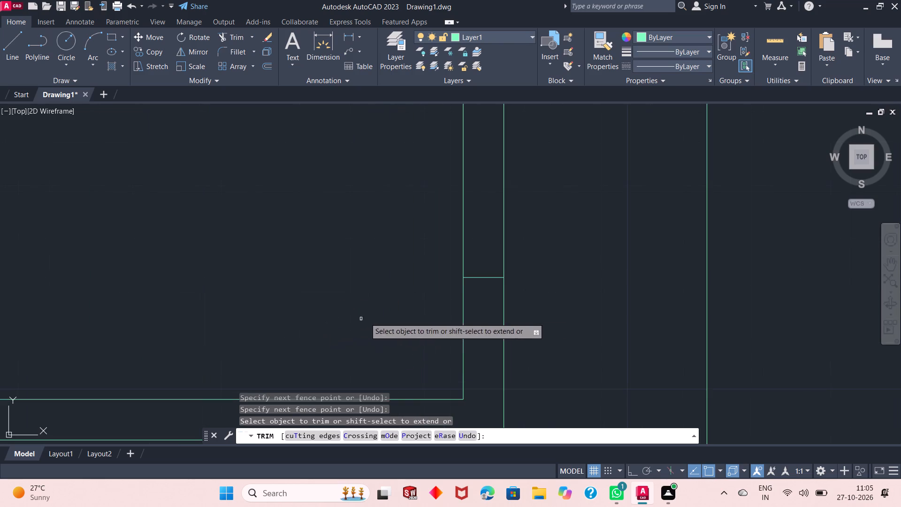
click(476, 298)
click(479, 257)
scroll(480, 256, down, 2)
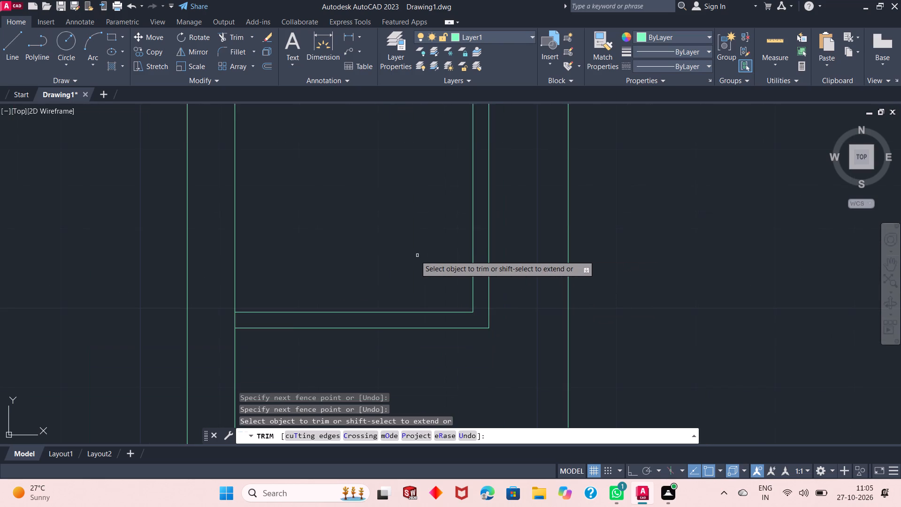
scroll(415, 255, down, 1)
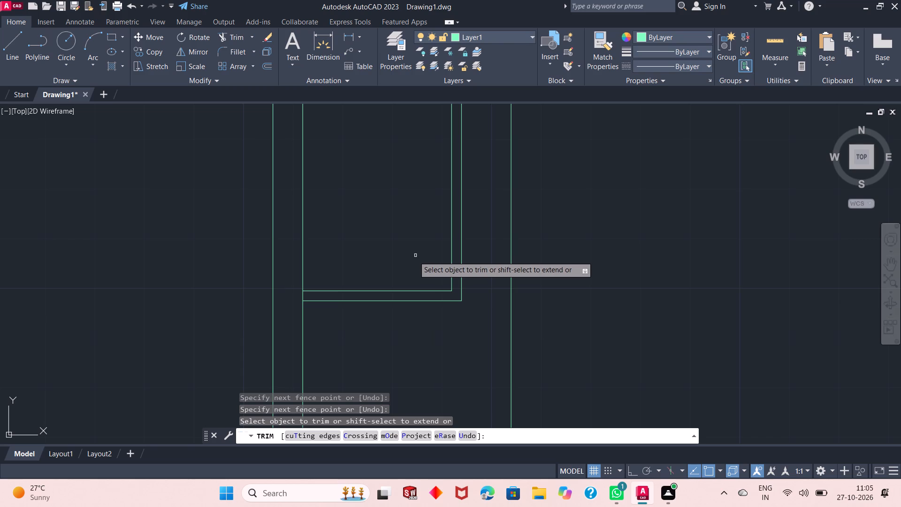
scroll(360, 289, down, 4)
scroll(400, 296, up, 1)
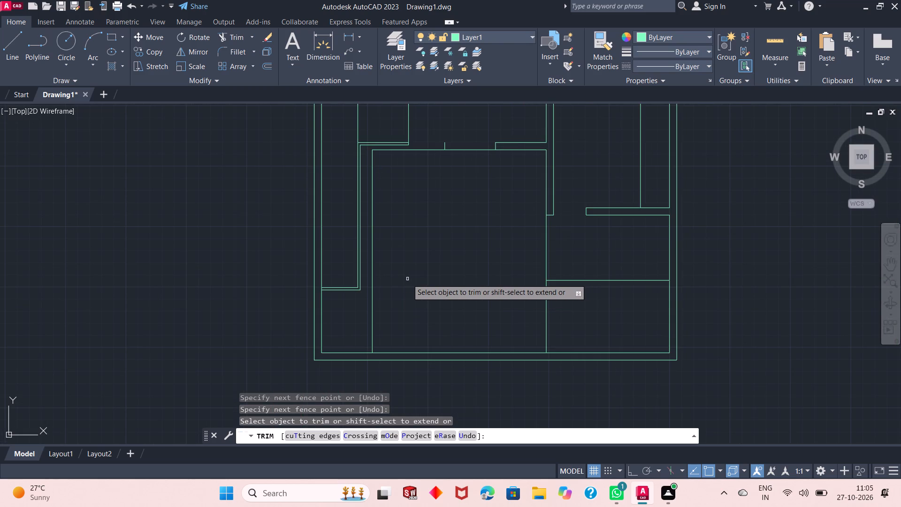
scroll(406, 263, down, 1)
right_click(425, 221)
click(443, 225)
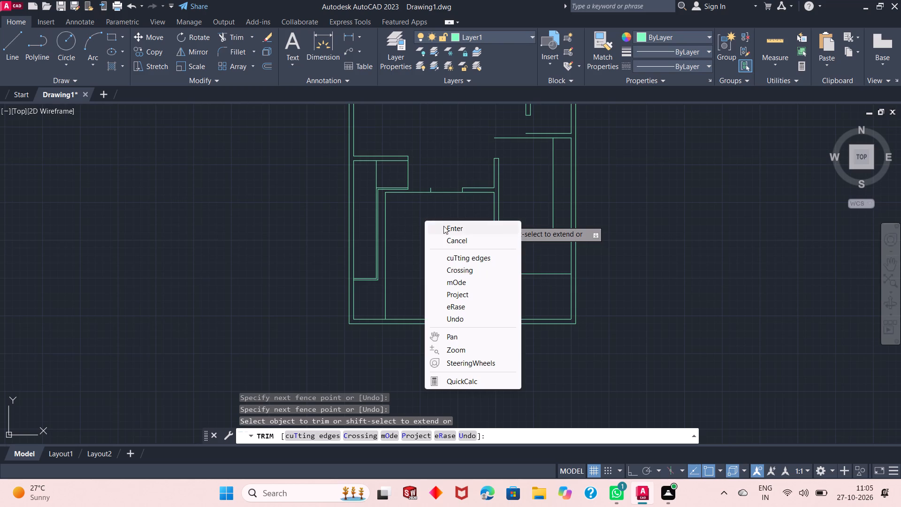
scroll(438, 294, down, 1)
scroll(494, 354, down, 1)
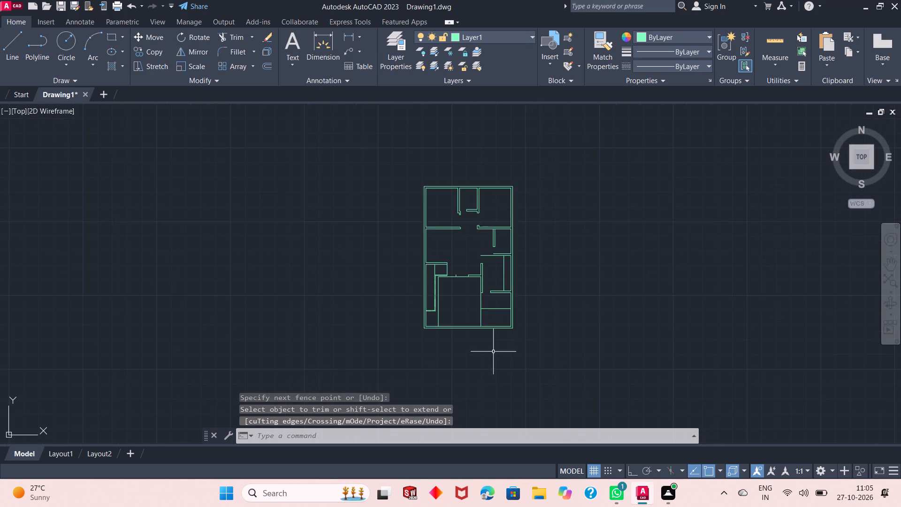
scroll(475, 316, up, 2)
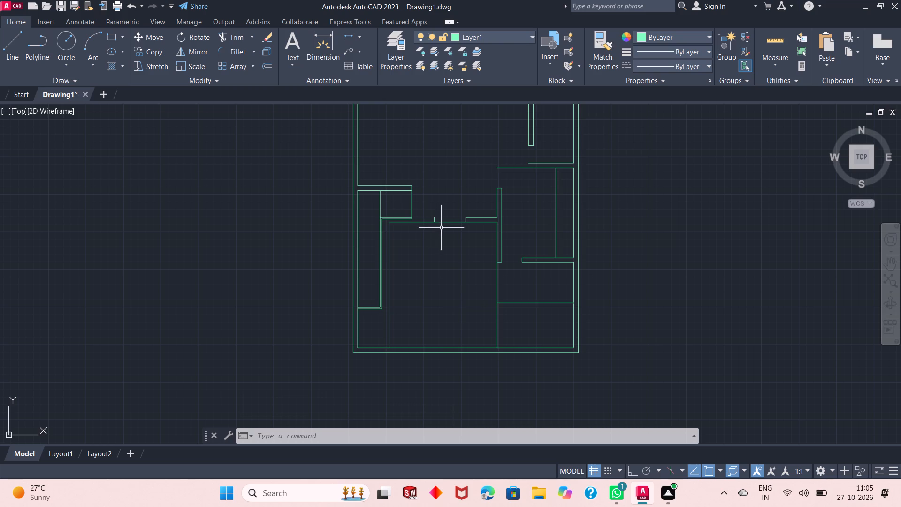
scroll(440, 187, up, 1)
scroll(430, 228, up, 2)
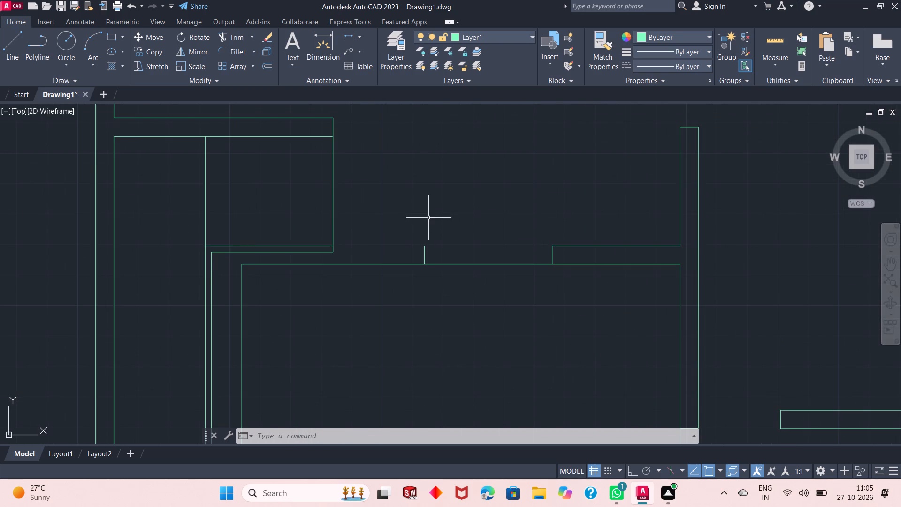
Examine the whole floor plan, from the upper rooms down to the bottom exterior wall.
scroll(405, 267, down, 1)
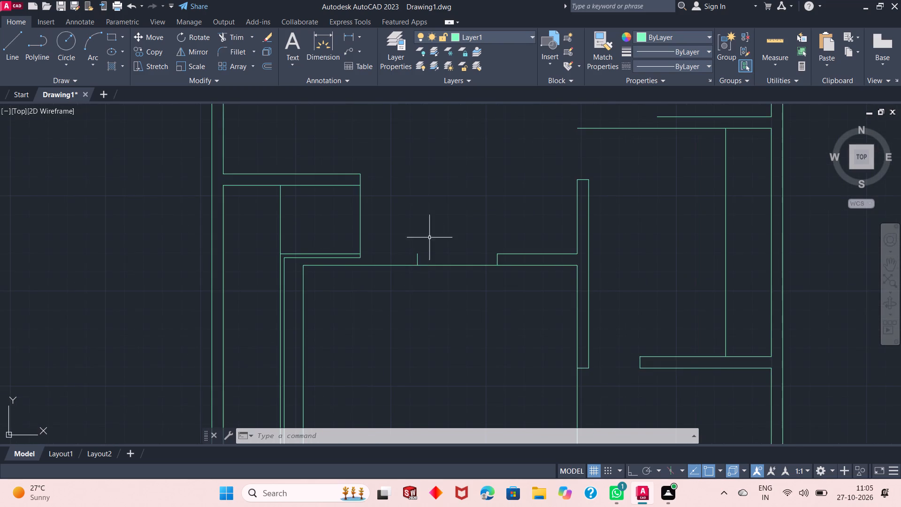
scroll(459, 222, down, 2)
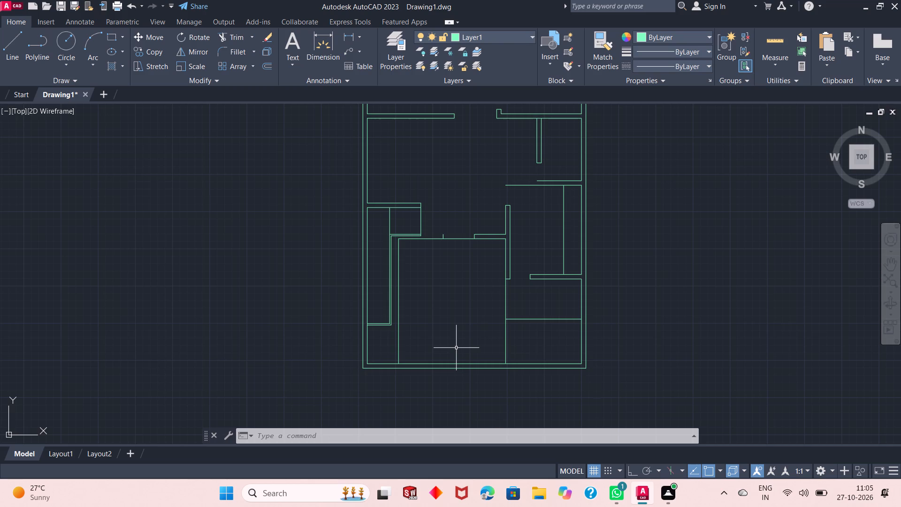
scroll(447, 361, up, 1)
scroll(446, 361, down, 2)
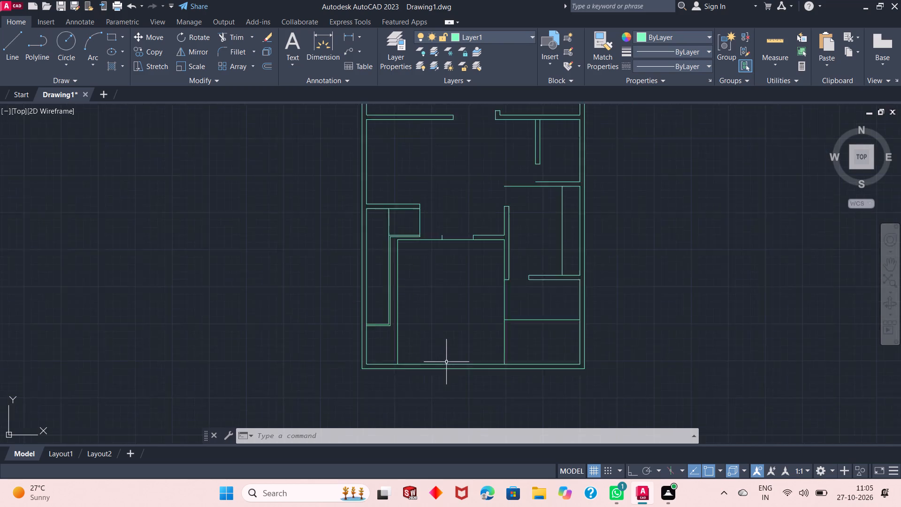
scroll(458, 291, up, 1)
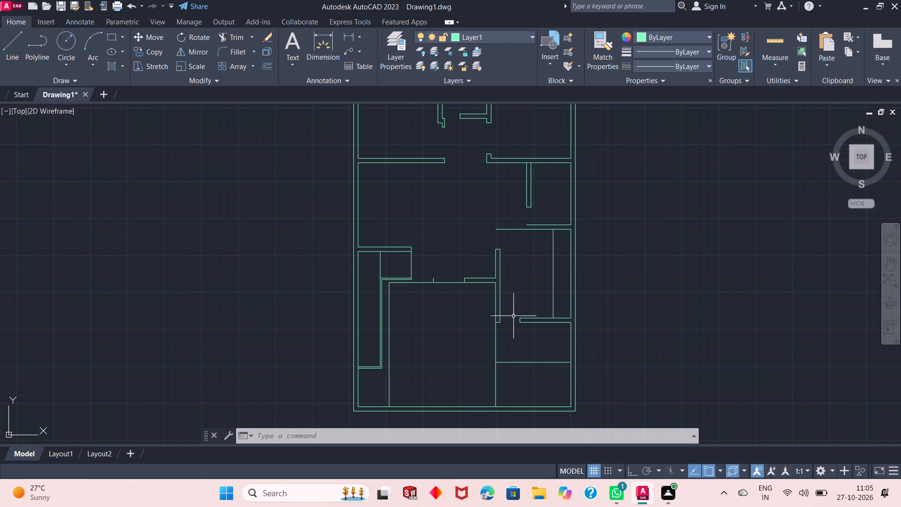
scroll(511, 320, up, 1)
scroll(512, 310, down, 1)
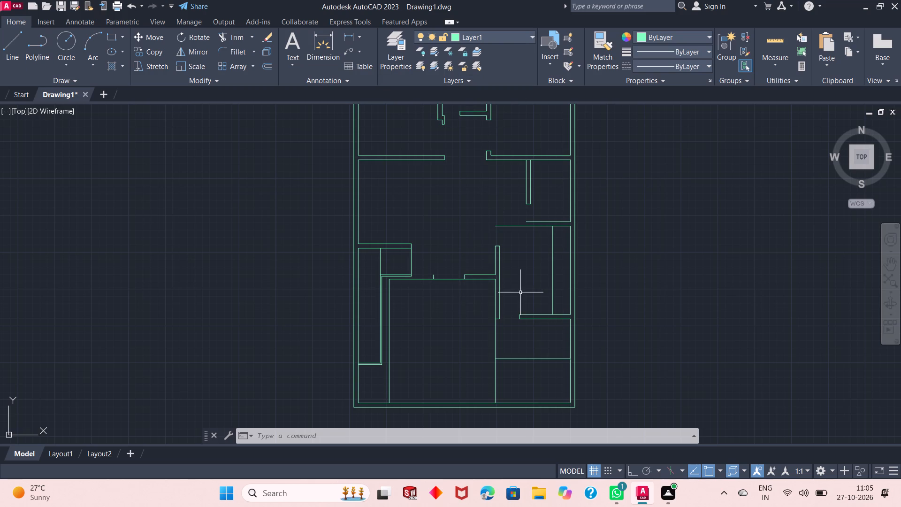
scroll(489, 337, down, 1)
scroll(463, 199, up, 1)
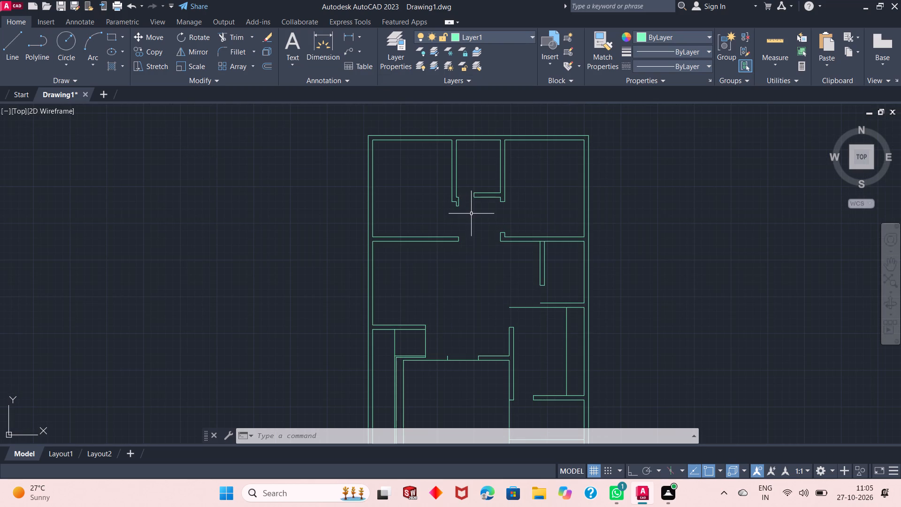
scroll(476, 284, down, 1)
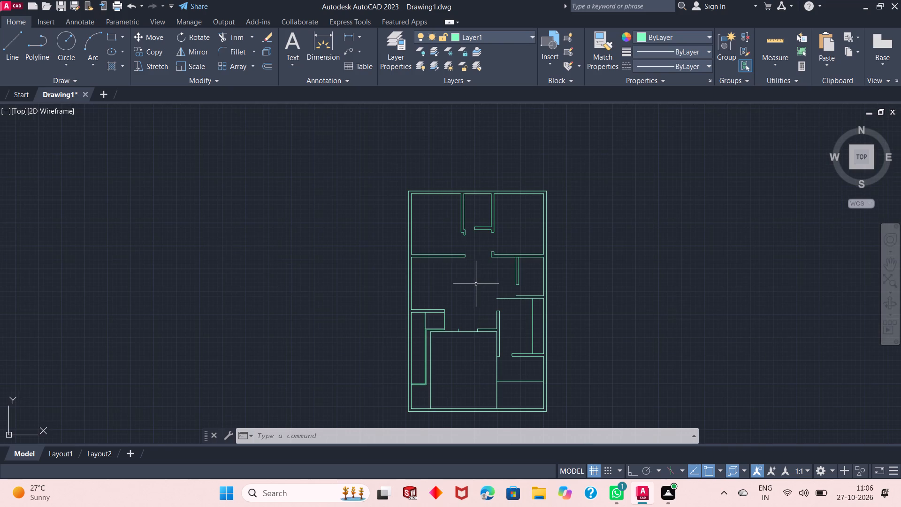
scroll(475, 274, down, 2)
scroll(480, 368, up, 2)
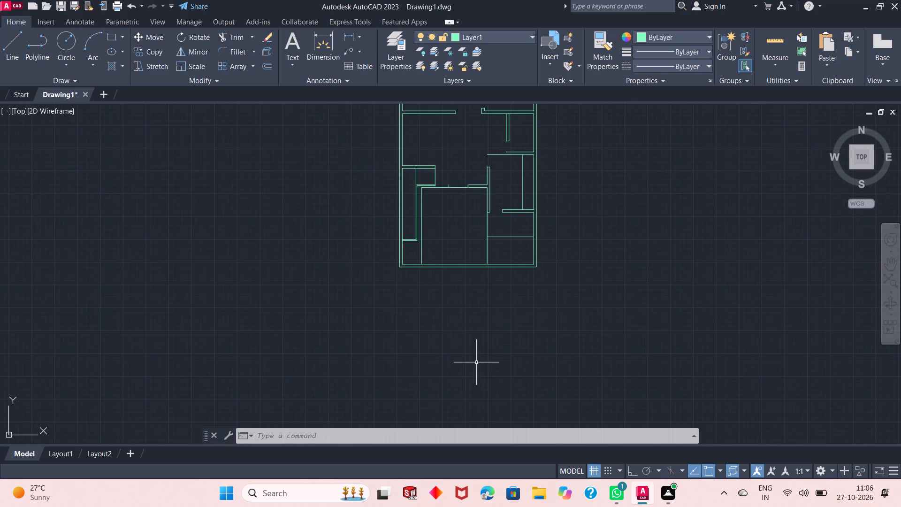
scroll(503, 341, up, 1)
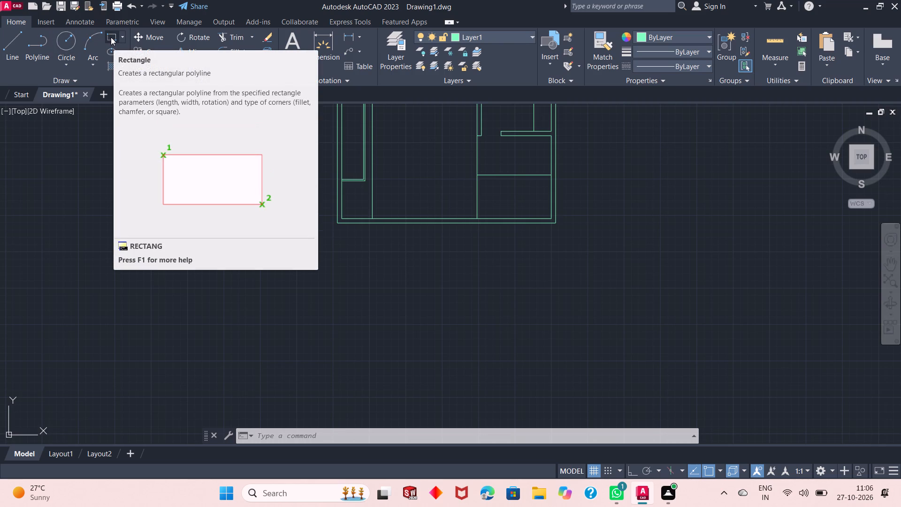
With Ortho on, draw a line from the plan's lower-left outer corner, 9" outward to the left and 3' down.
click(15, 49)
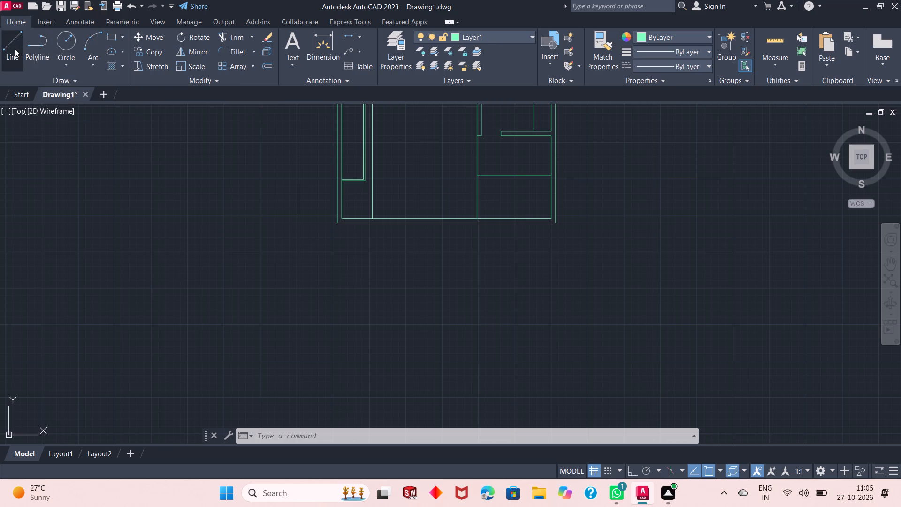
click(335, 224)
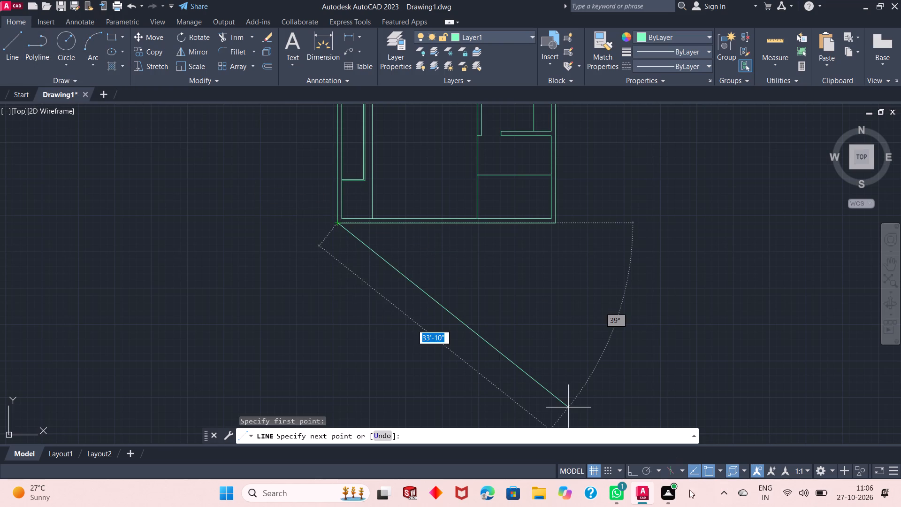
click(634, 469)
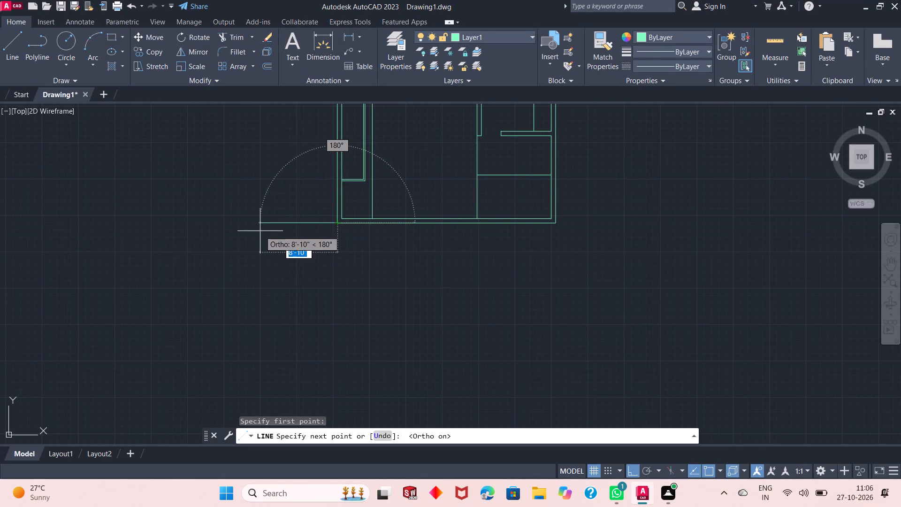
text(6")
key(Return)
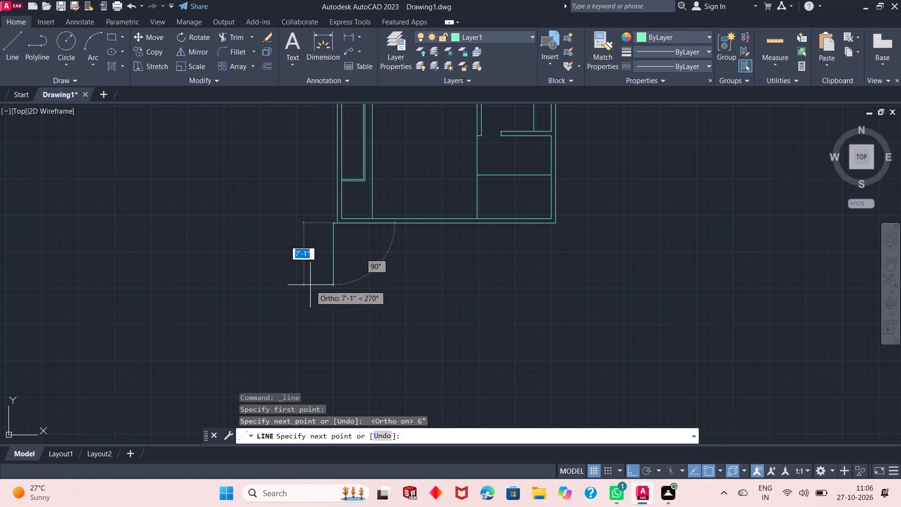
key(ctrl+z)
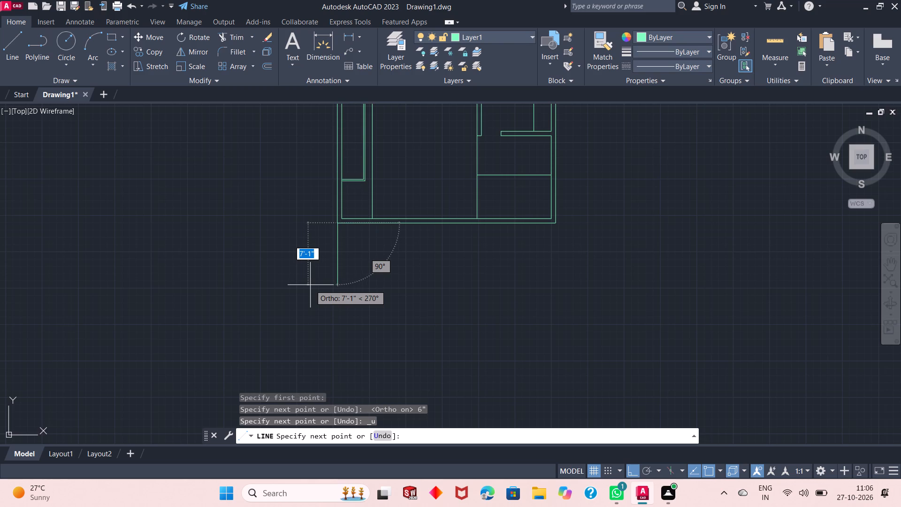
text(9")
key(Return)
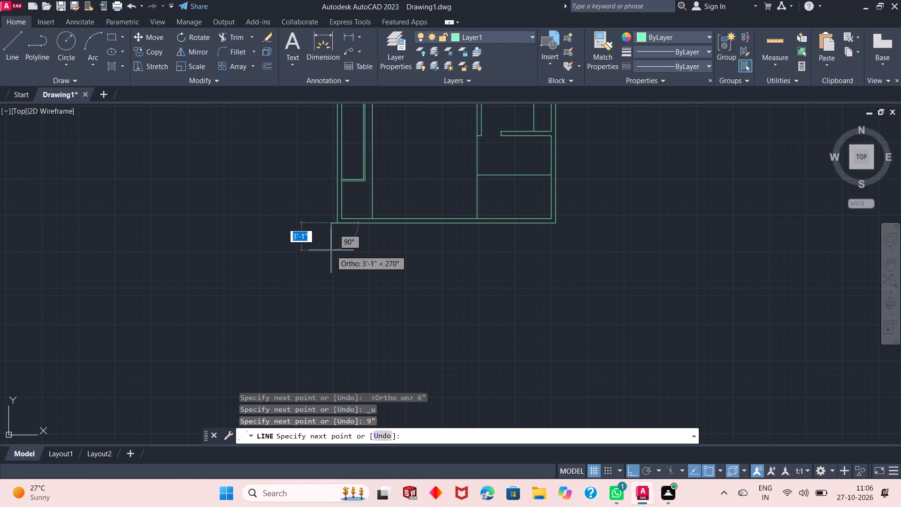
text(3')
key(Return)
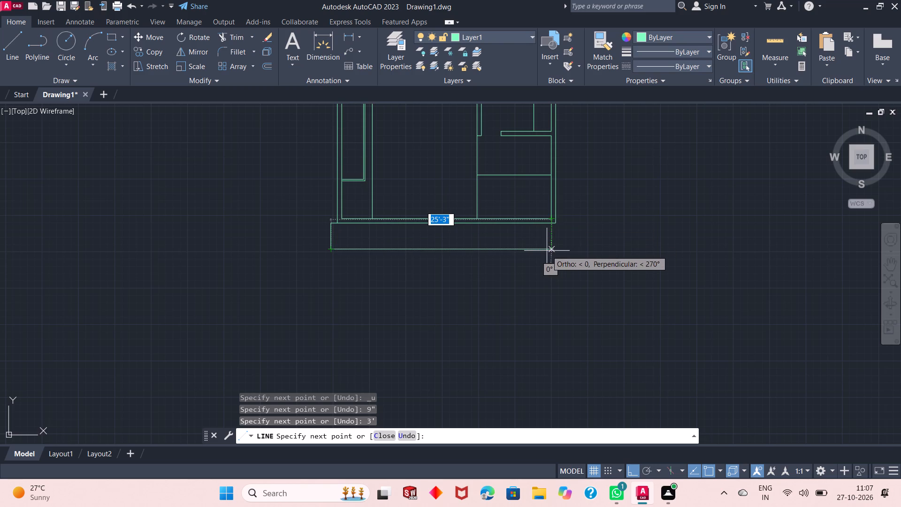
Continue the outline 26'6" to the right, up level with the exterior wall's bottom edge, and back to the plan's lower-right outer corner.
scroll(557, 244, up, 2)
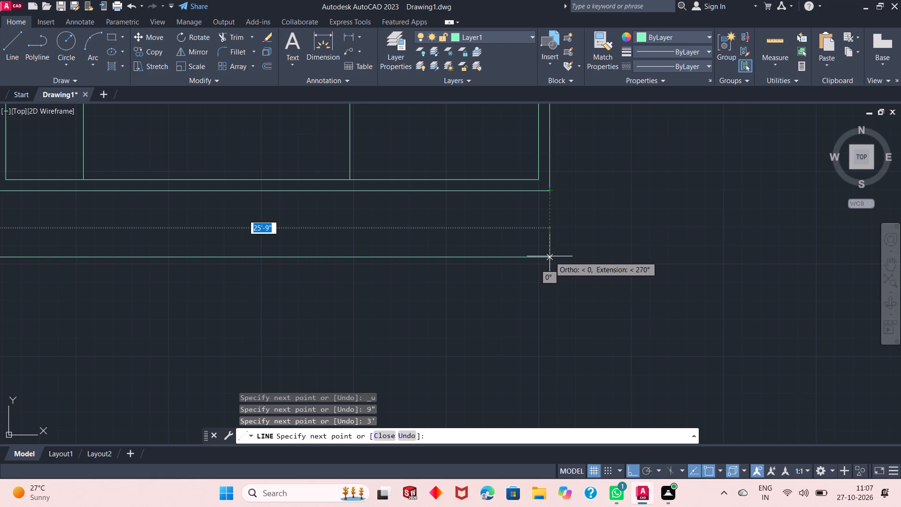
text(26')
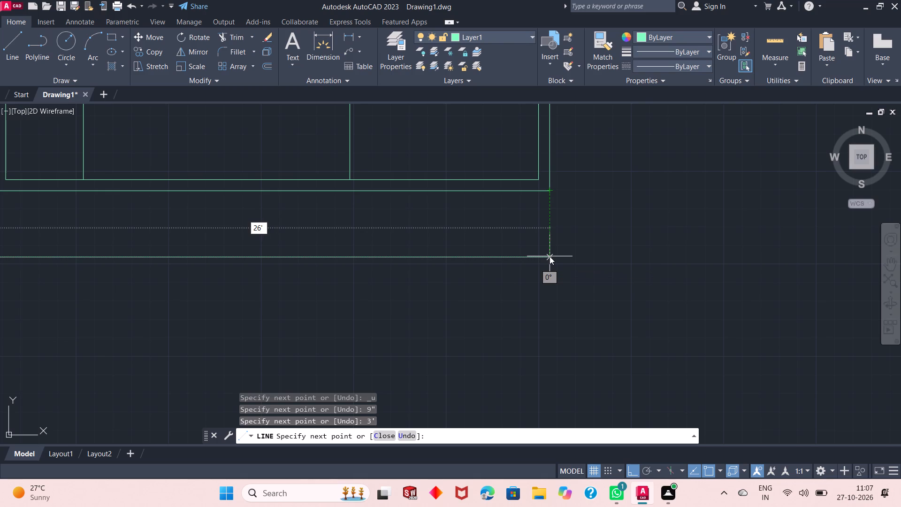
key(6)
key(shift+quotedbl)
key(Return)
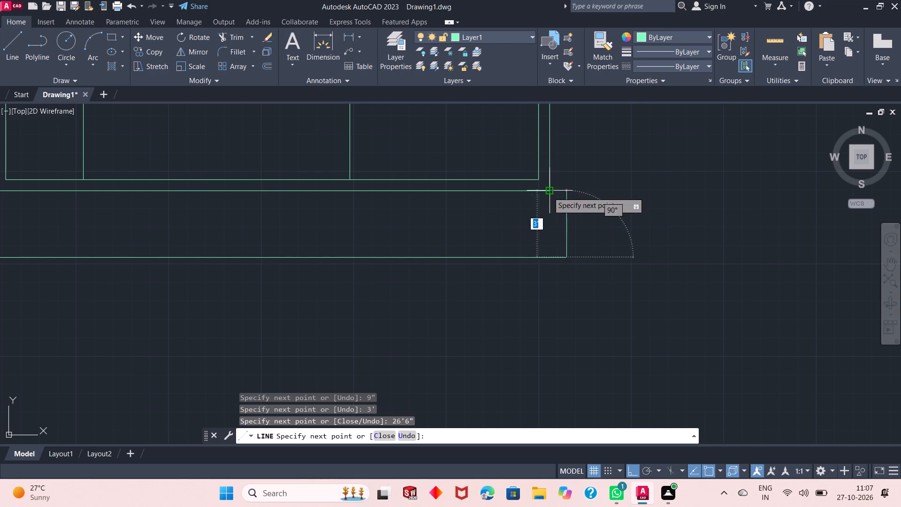
click(566, 192)
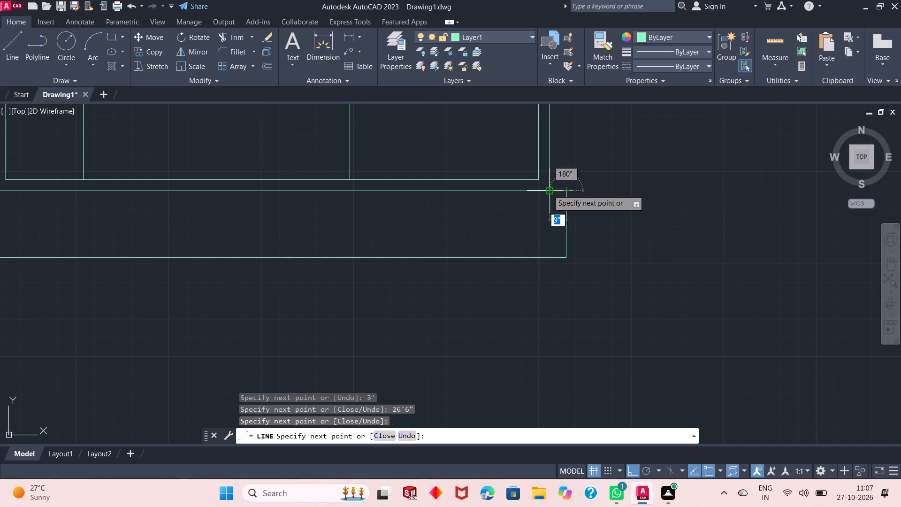
click(548, 190)
right_click(602, 170)
click(625, 181)
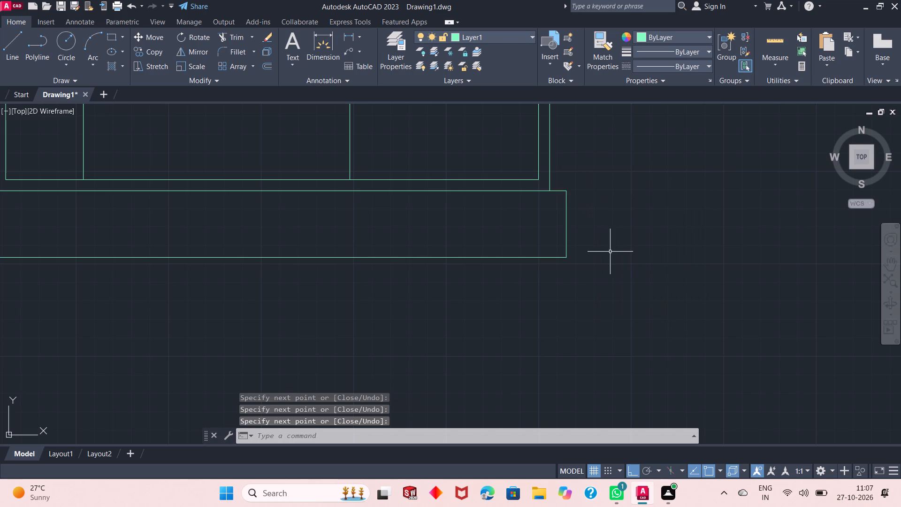
Create a new layer based on Layer4 and set its colour to 255.
scroll(619, 282, down, 3)
scroll(583, 269, up, 1)
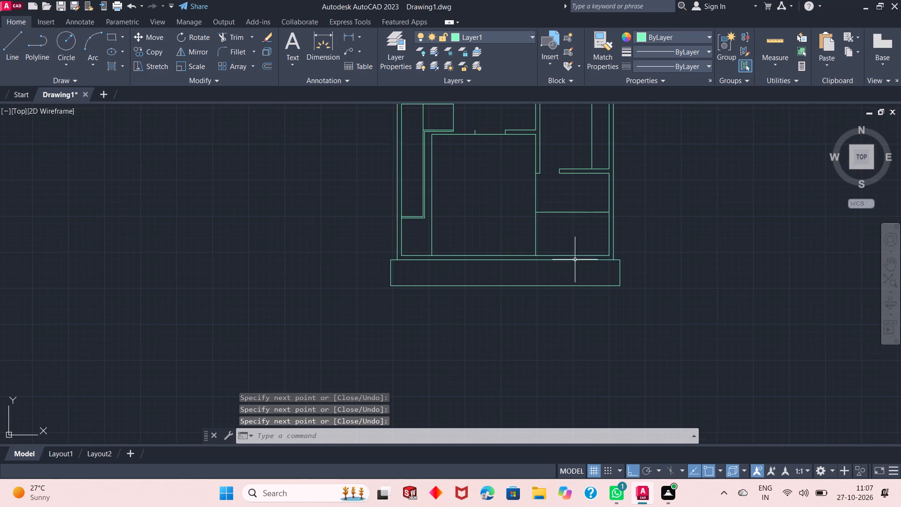
scroll(557, 348, down, 1)
scroll(556, 297, up, 2)
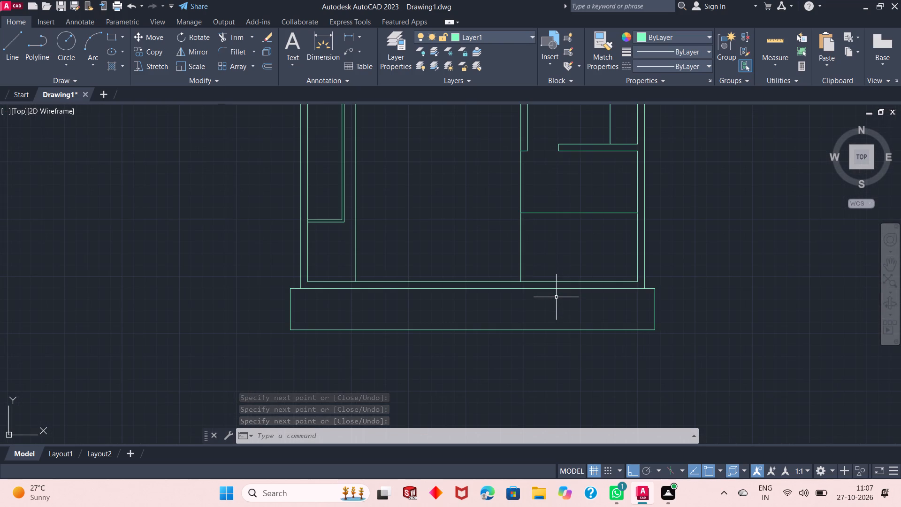
click(494, 40)
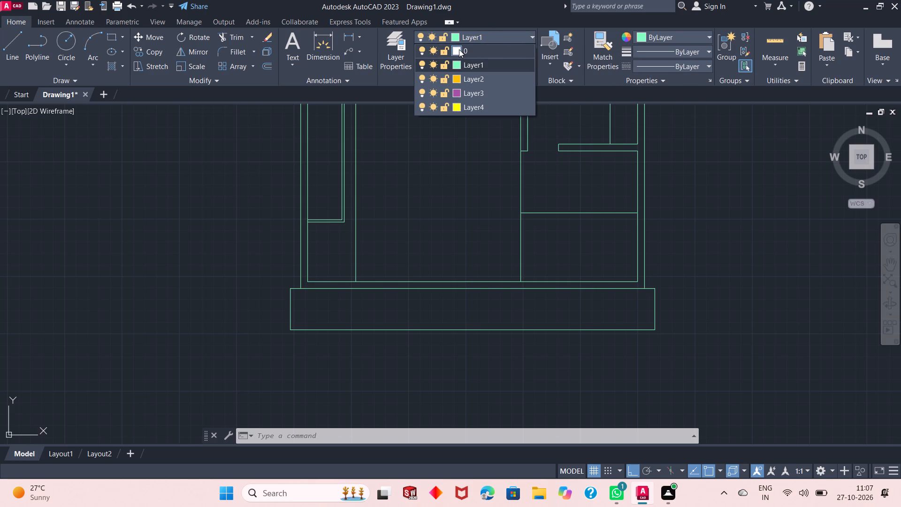
click(408, 49)
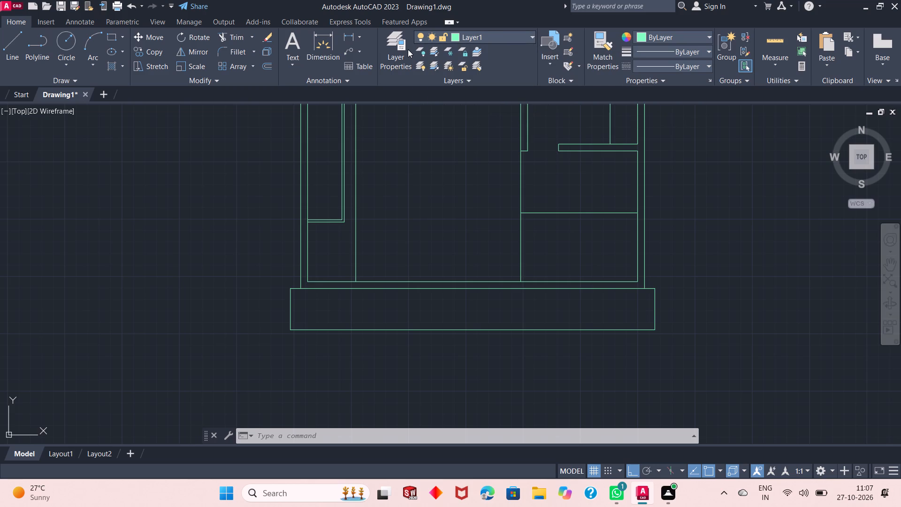
click(408, 49)
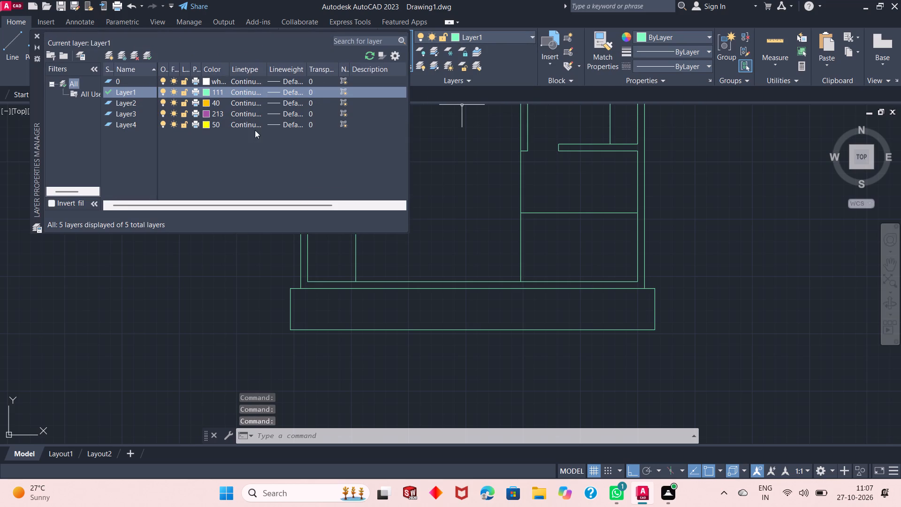
click(147, 121)
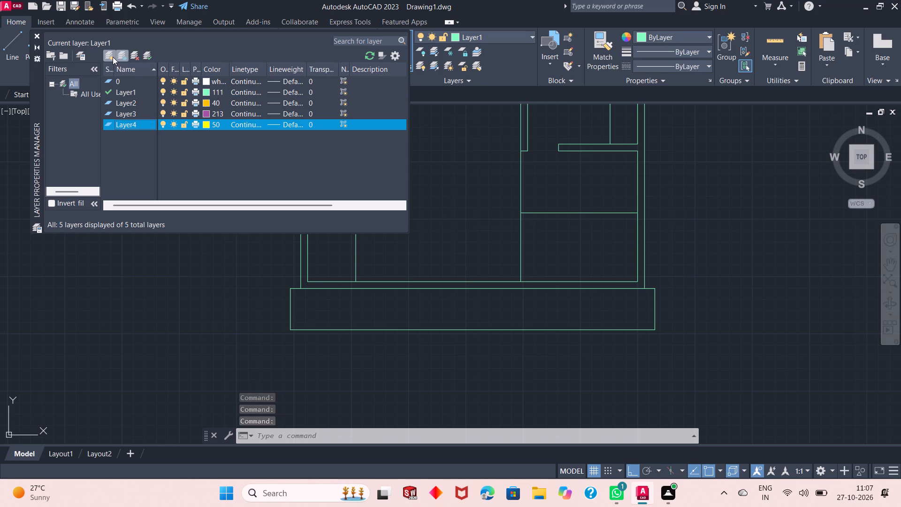
click(113, 57)
click(206, 135)
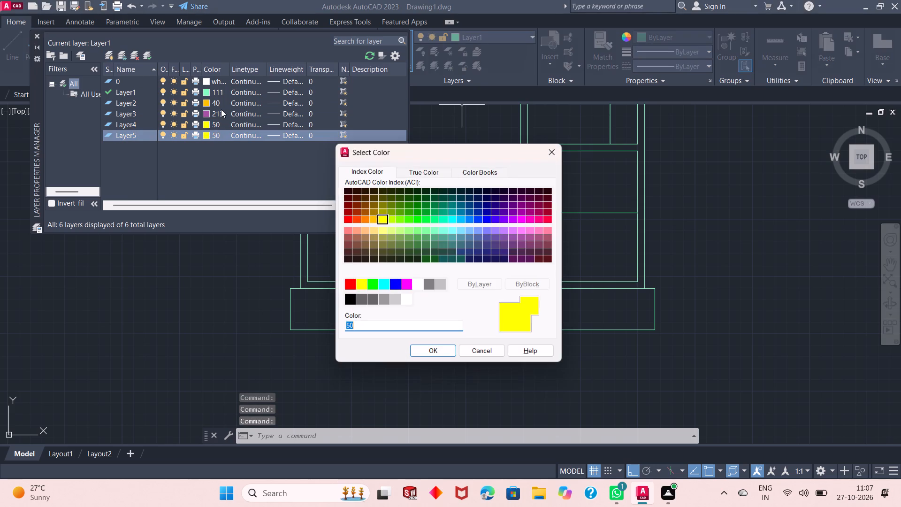
click(405, 300)
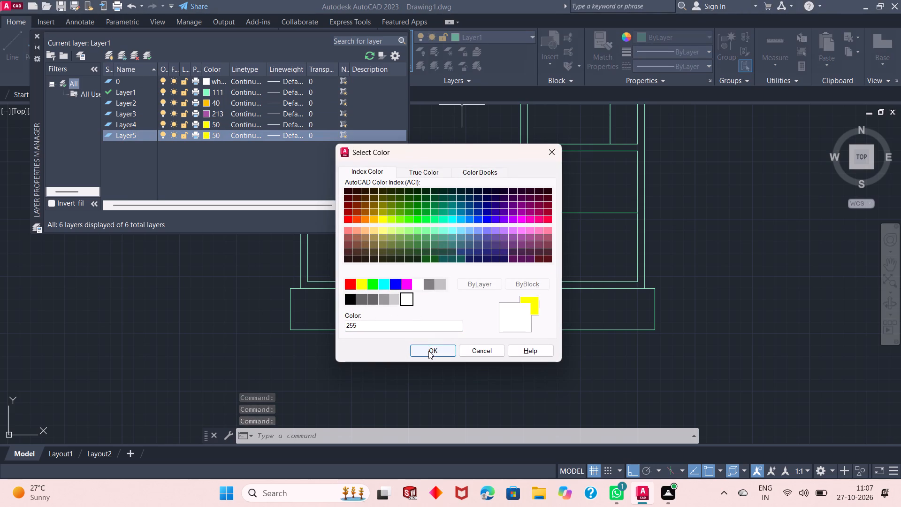
click(428, 352)
Load the DASHED2 linetype from acadiso.lin and assign it to Layer5.
click(247, 136)
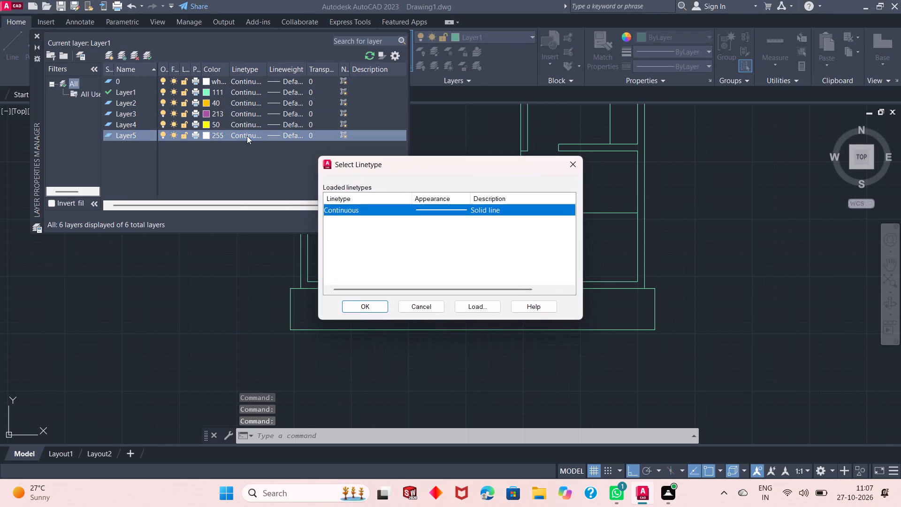
click(466, 305)
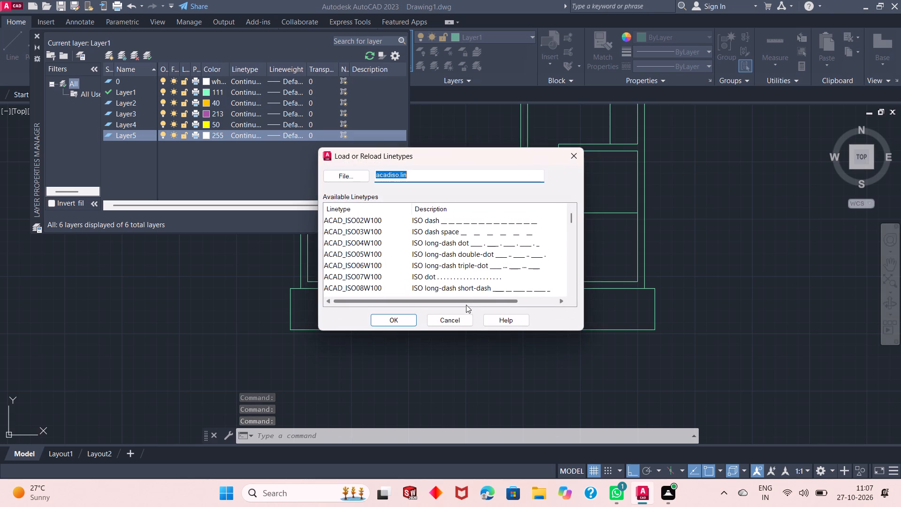
scroll(429, 258, down, 3)
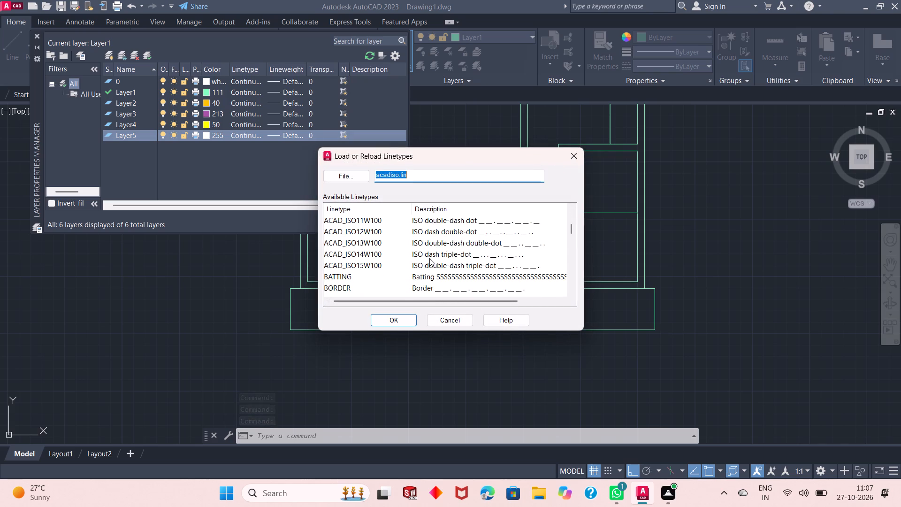
scroll(429, 258, down, 2)
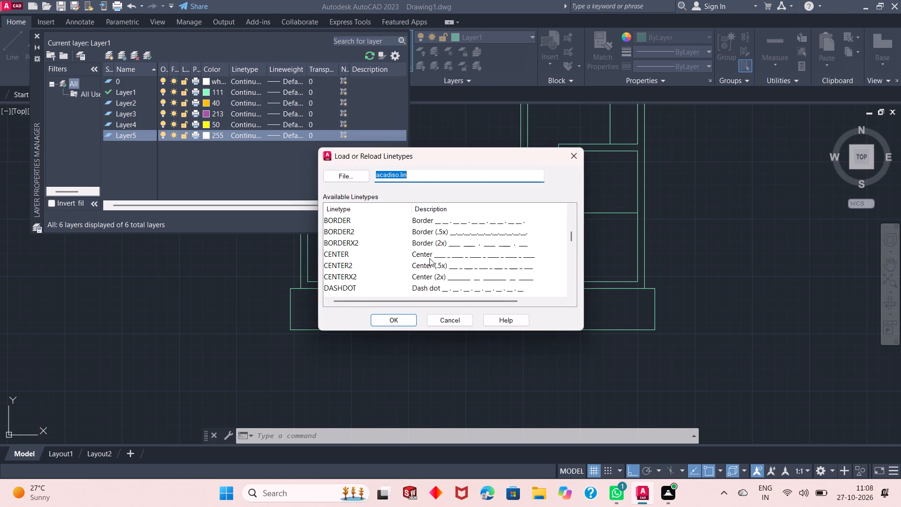
scroll(429, 258, down, 1)
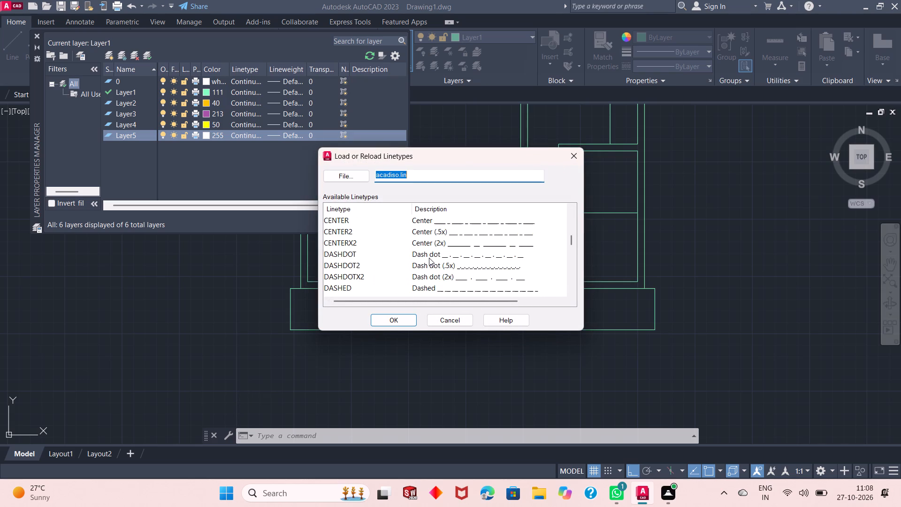
scroll(449, 243, down, 1)
click(457, 269)
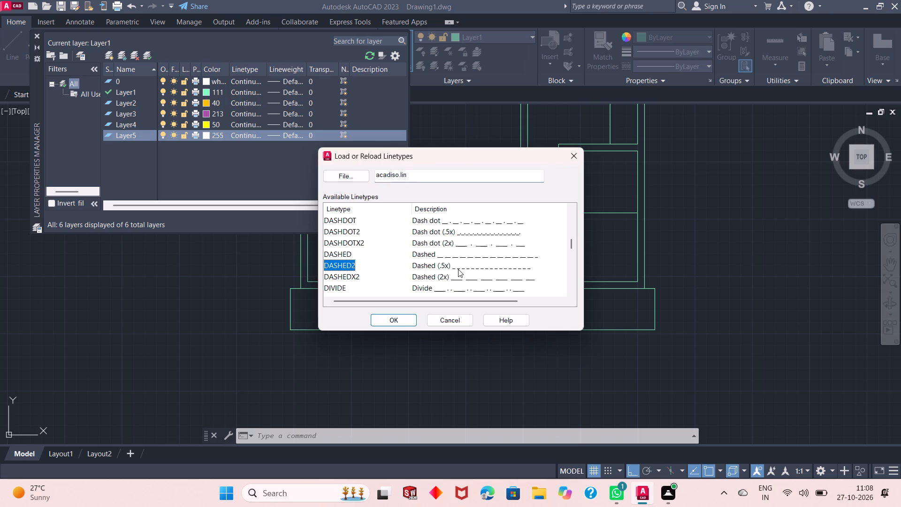
click(404, 323)
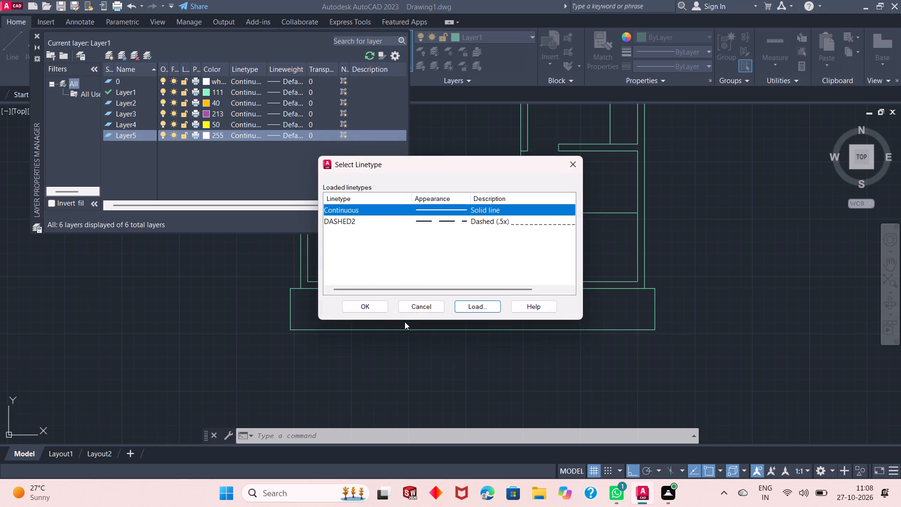
click(468, 227)
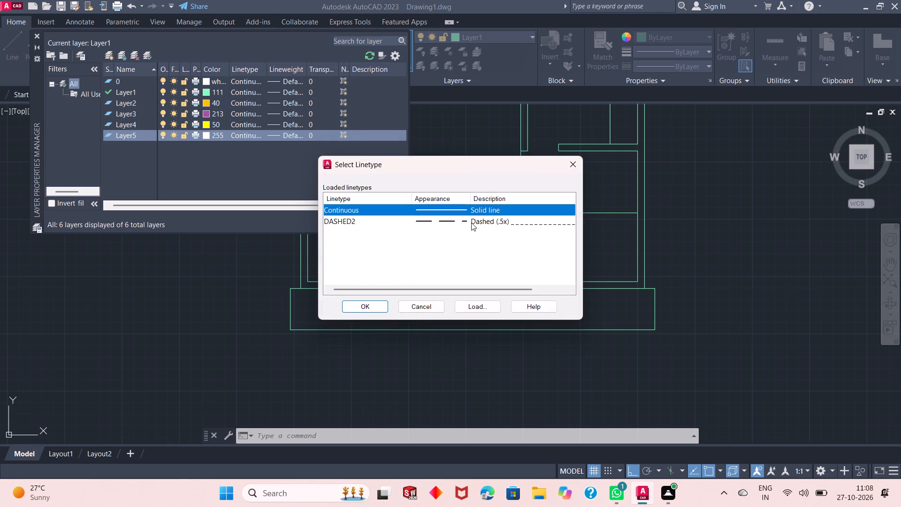
click(471, 223)
click(382, 308)
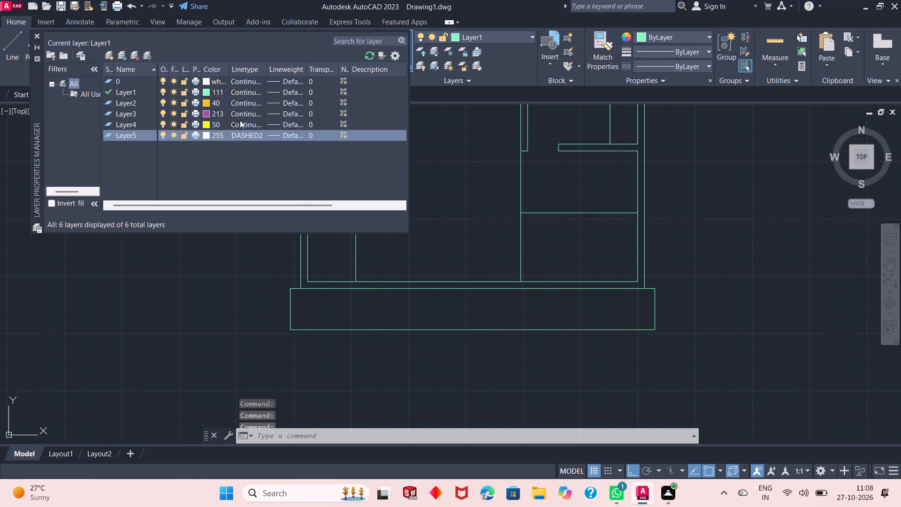
Make Layer5 current and draw a horizontal line about 28'6" long through the projection's mid-height, overhanging both of its ends.
double_click(147, 54)
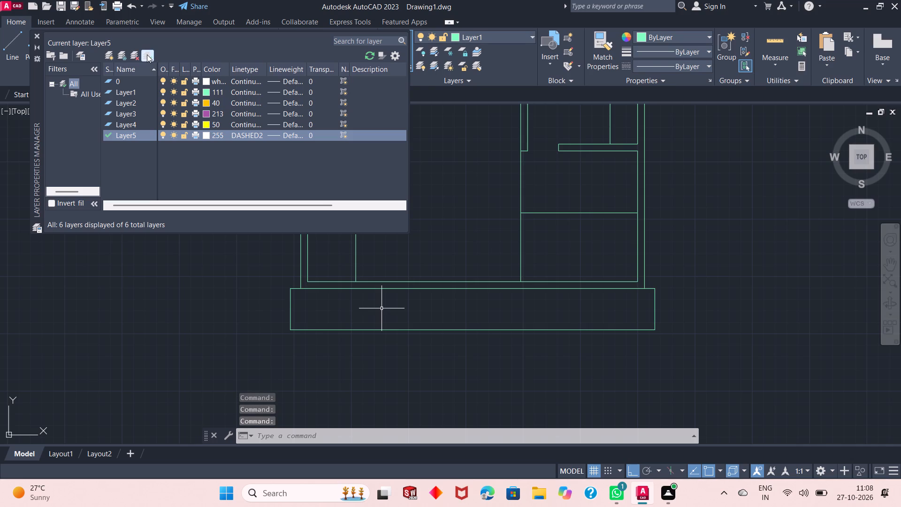
click(38, 36)
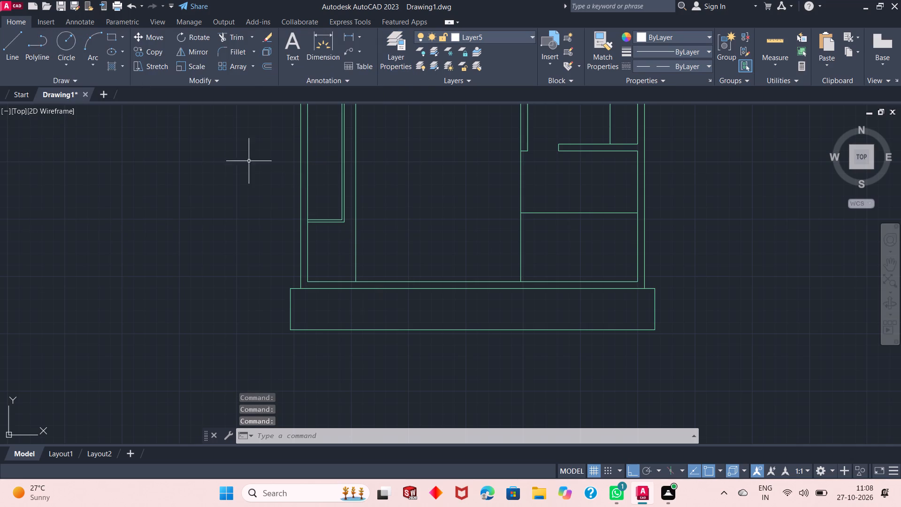
click(15, 44)
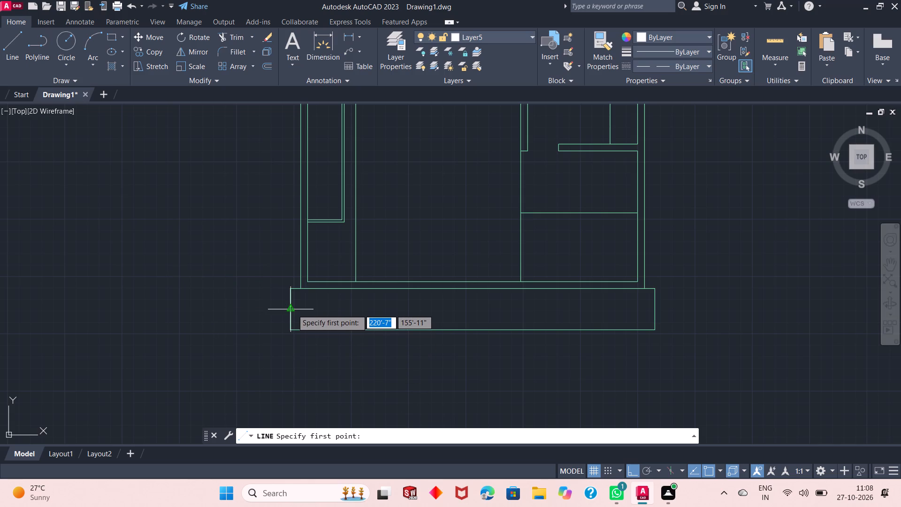
click(276, 309)
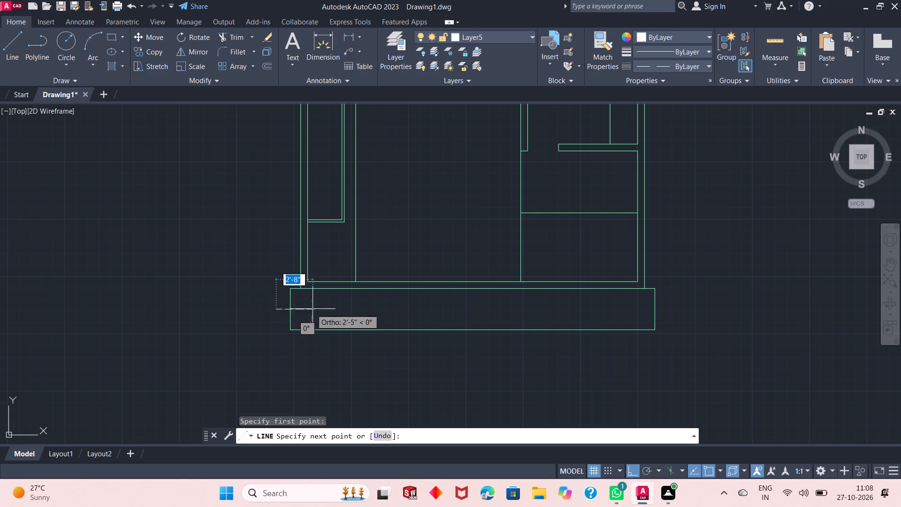
click(668, 317)
right_click(693, 273)
click(699, 276)
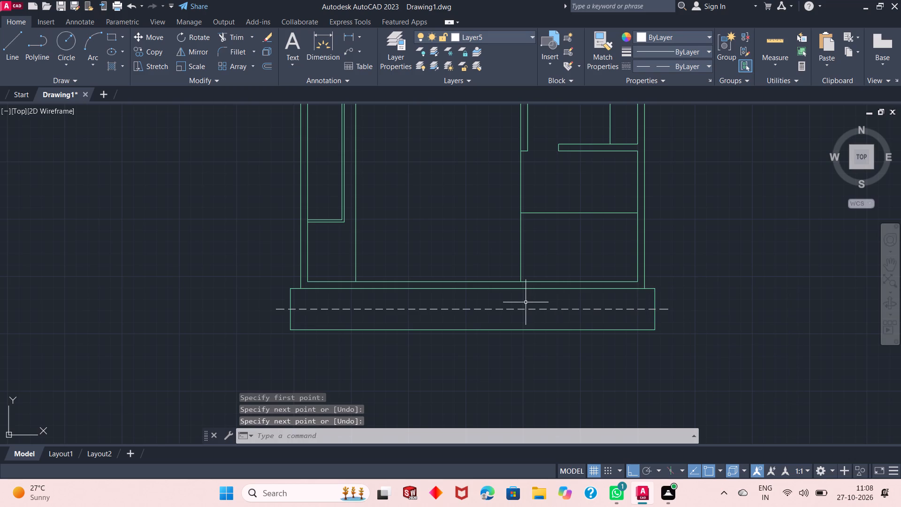
Examine the dashed line in the projection and the room layout across the whole floor plan.
scroll(463, 301, up, 1)
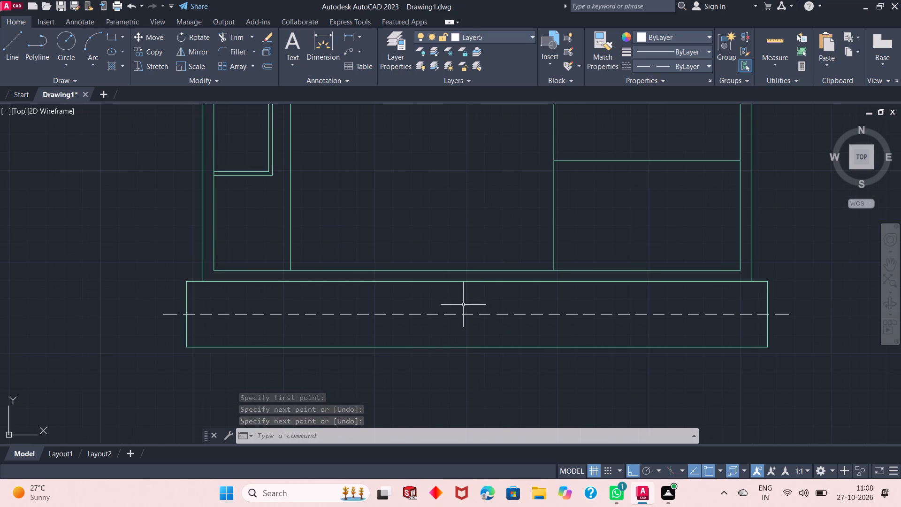
scroll(462, 350, down, 2)
scroll(464, 324, up, 1)
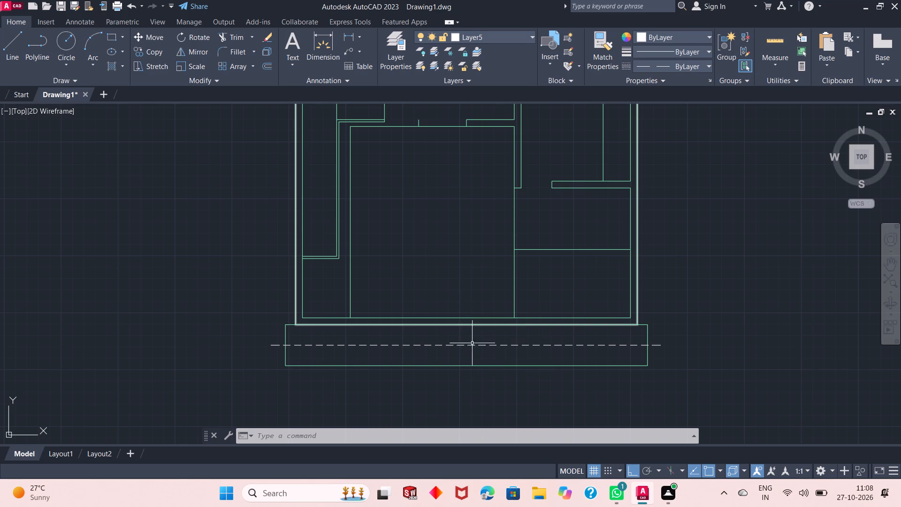
scroll(477, 382, down, 2)
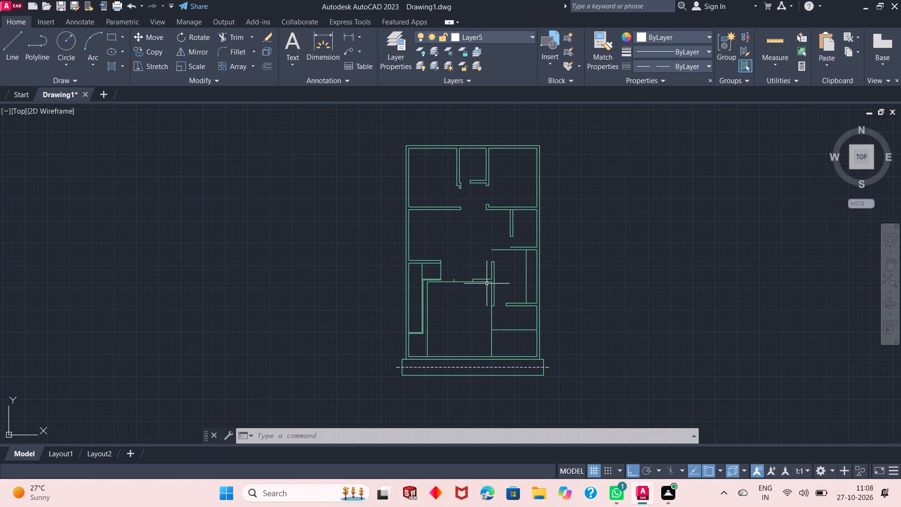
scroll(484, 307, up, 1)
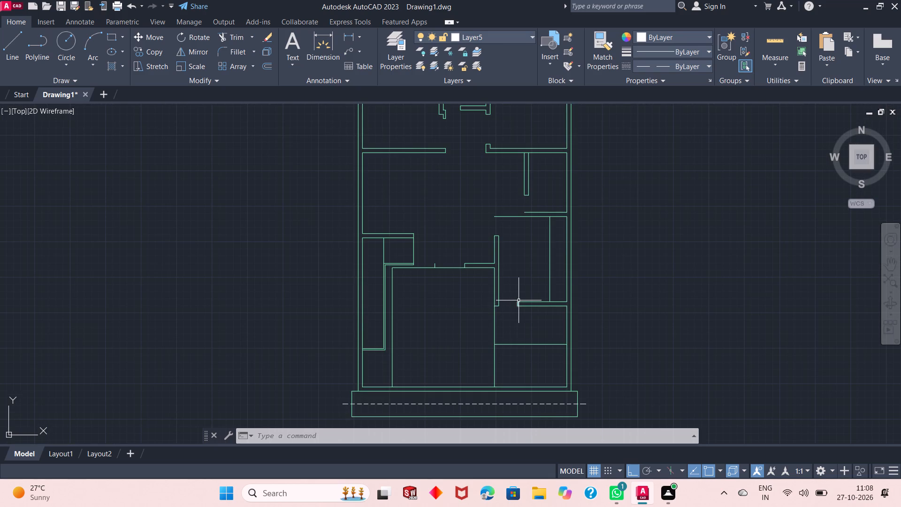
scroll(529, 347, down, 1)
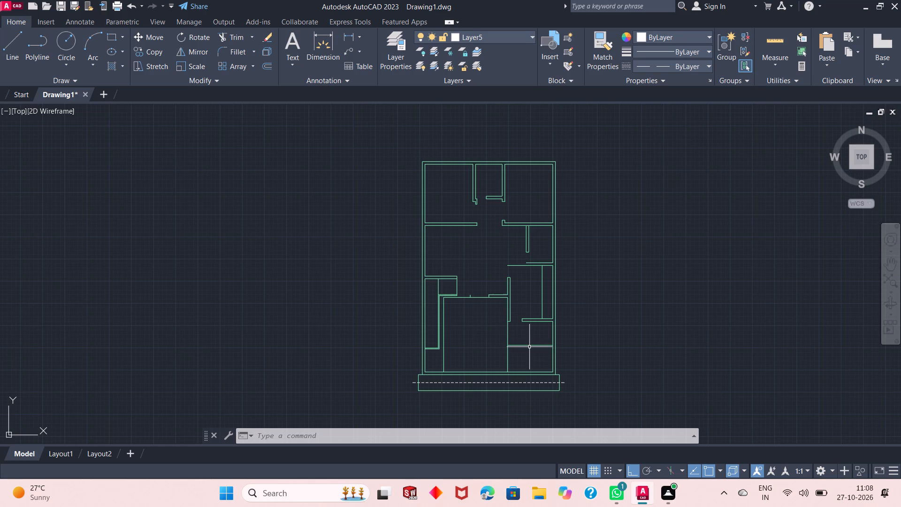
scroll(476, 384, up, 2)
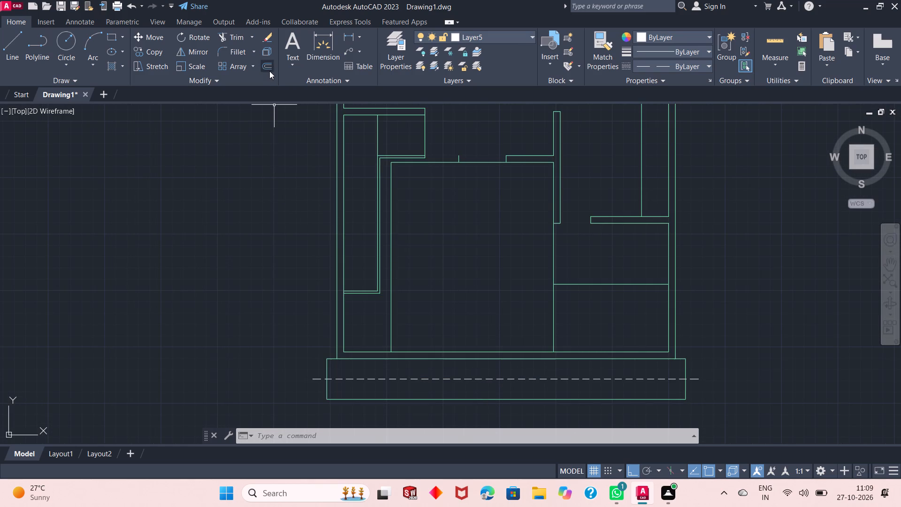
Make Layer1 the current layer.
click(505, 37)
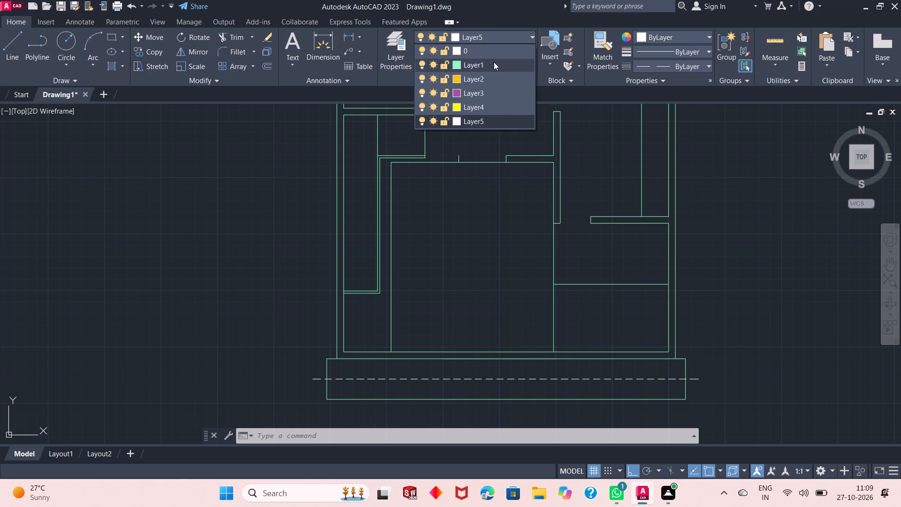
click(494, 62)
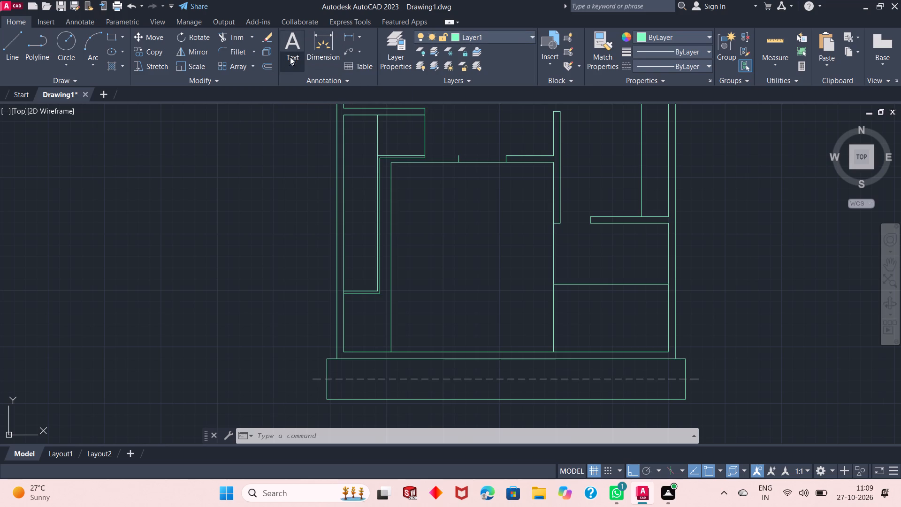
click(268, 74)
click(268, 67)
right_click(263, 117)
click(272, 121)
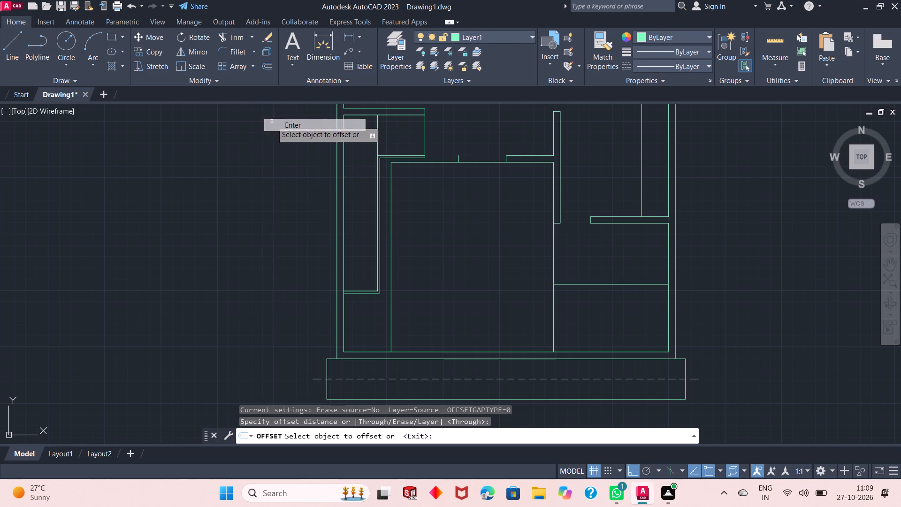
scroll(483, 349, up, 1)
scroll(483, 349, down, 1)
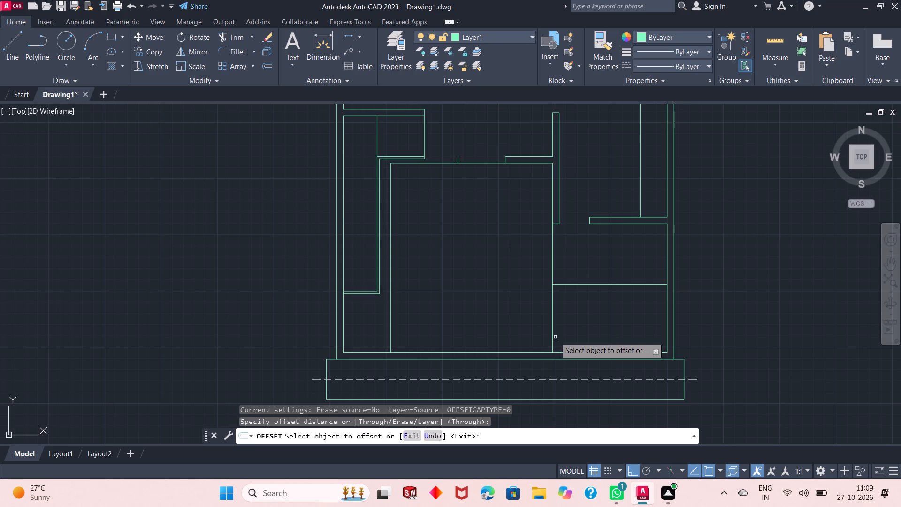
Measure the width and depth of the large room along the plan's bottom exterior wall.
click(788, 54)
click(783, 47)
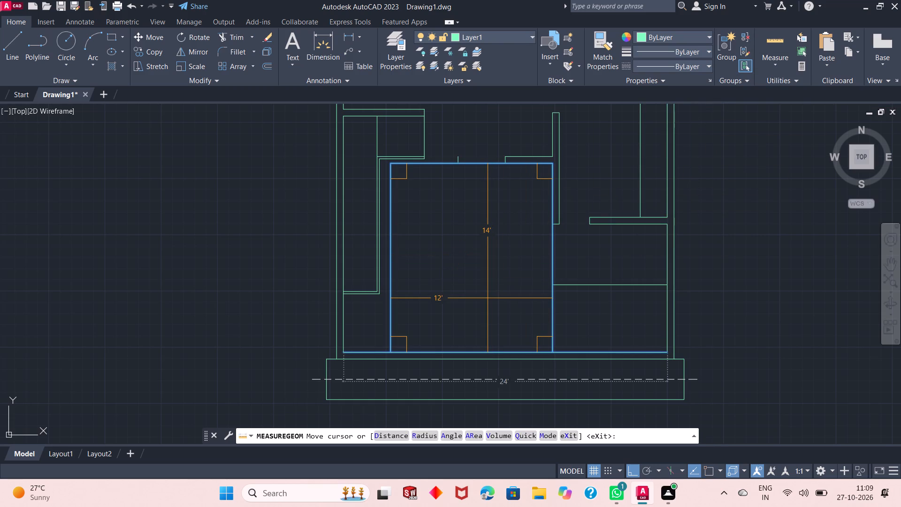
key(Escape)
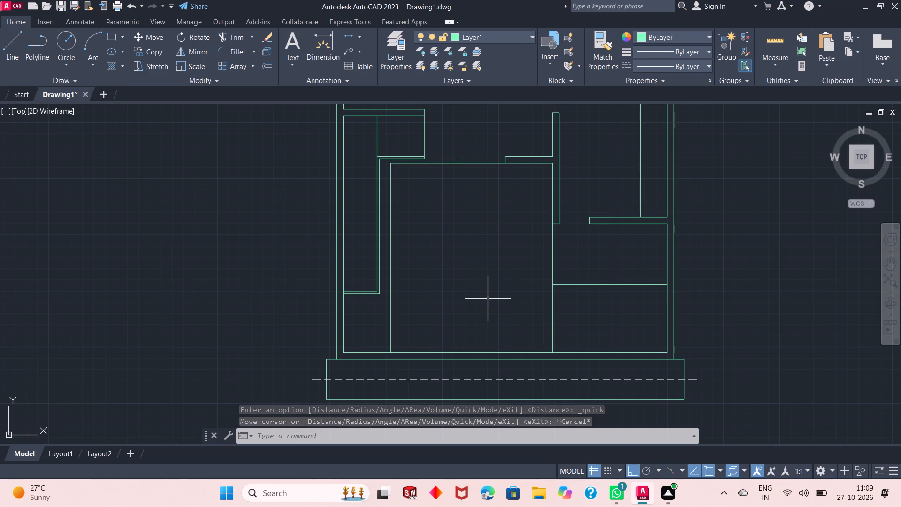
Offset the large bottom room's right side line 3'6" to the left, into the room.
click(272, 63)
right_click(274, 111)
click(283, 115)
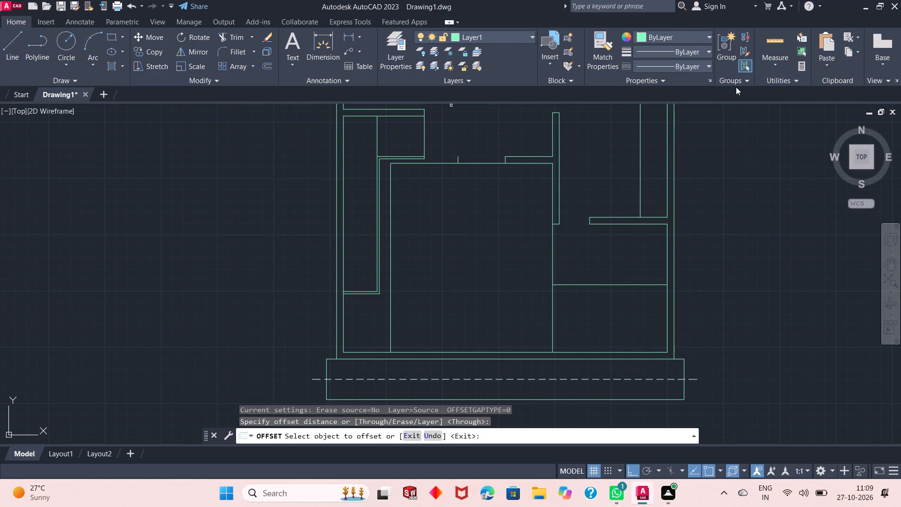
click(550, 252)
click(554, 252)
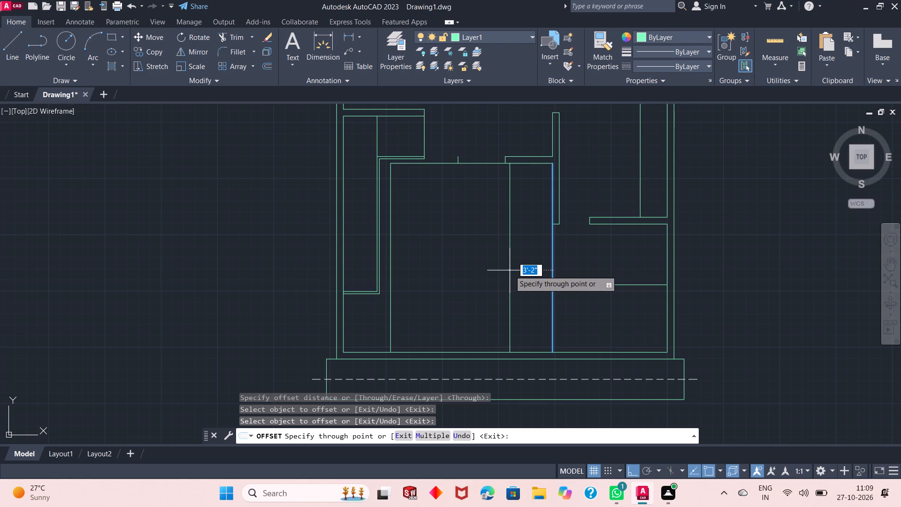
text(3'6")
key(Return)
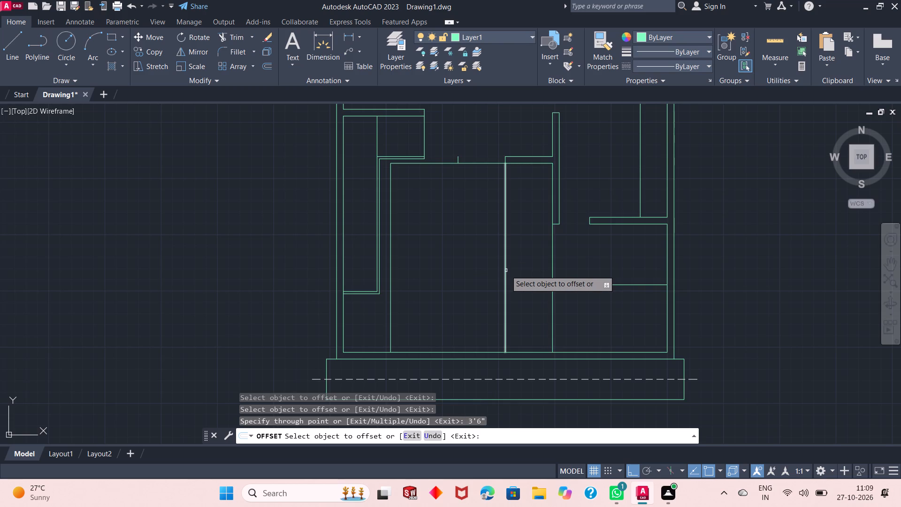
Offset the new vertical line 2' to the left, and offset that copy another 2' to the left.
click(506, 270)
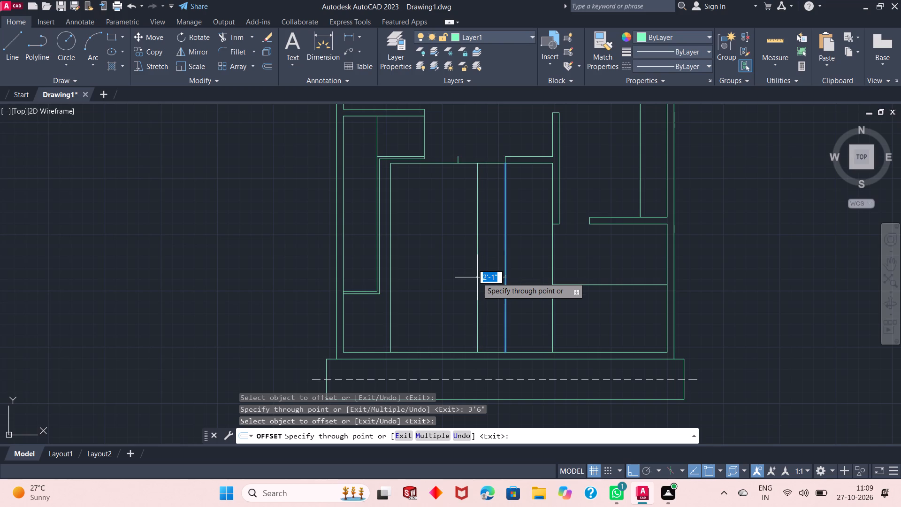
text(2')
key(Return)
click(477, 278)
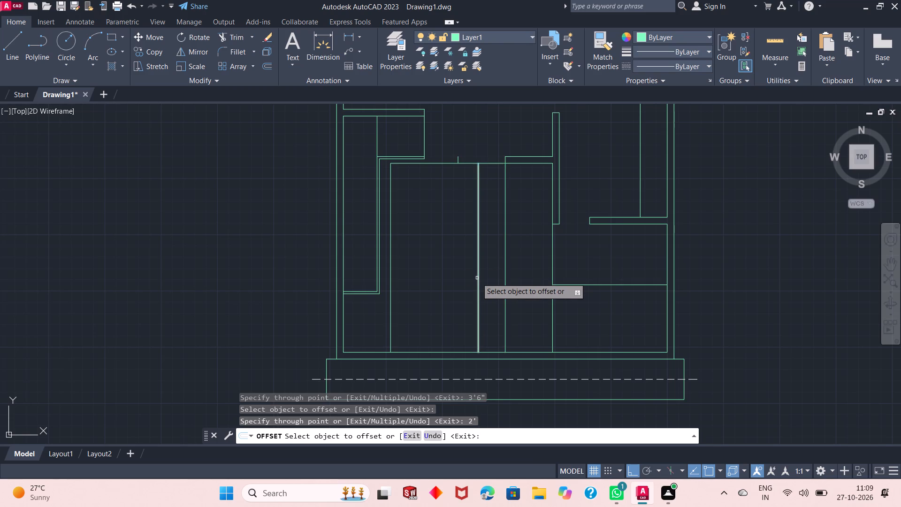
text(2')
key(Return)
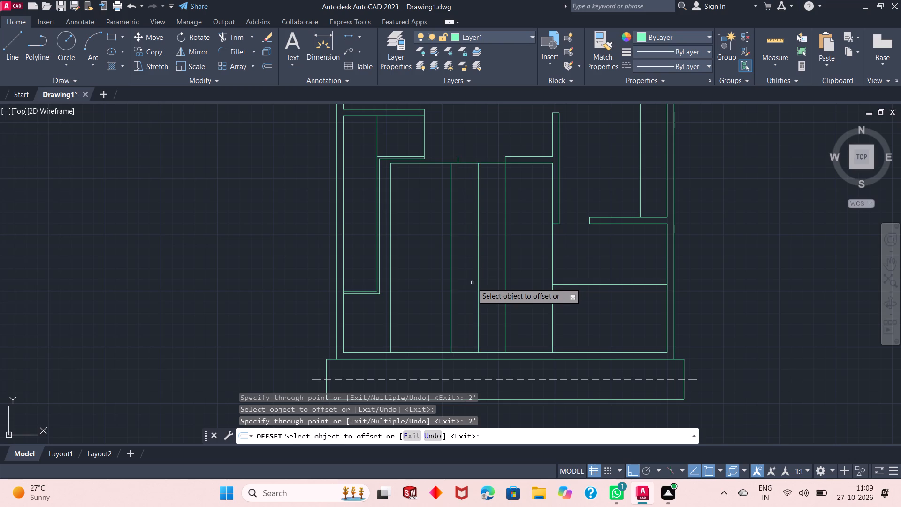
right_click(424, 244)
click(433, 250)
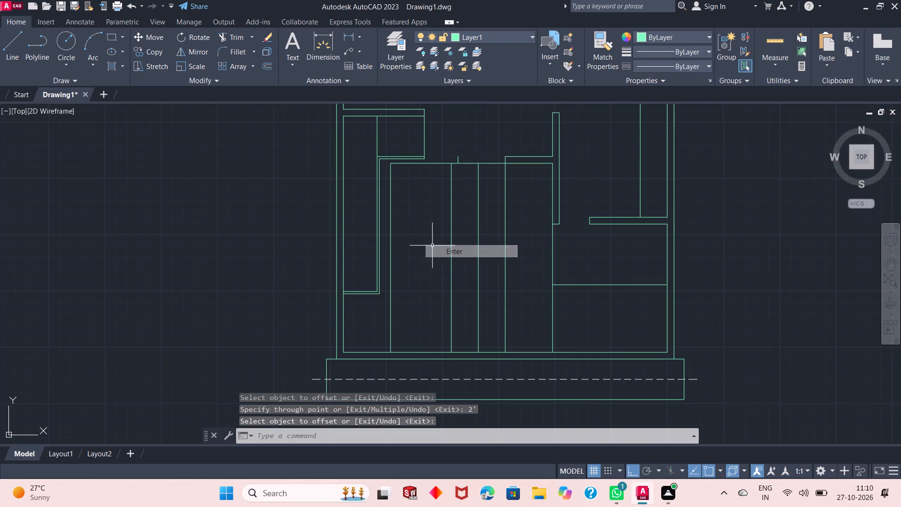
Extend the large bottom room's three new vertical lines down to the outer line of the bottom exterior wall.
click(250, 38)
click(249, 73)
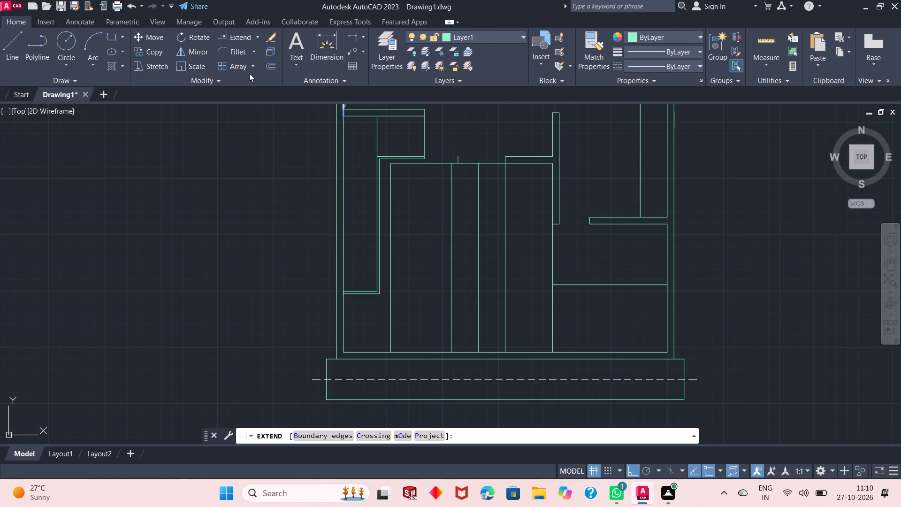
click(507, 339)
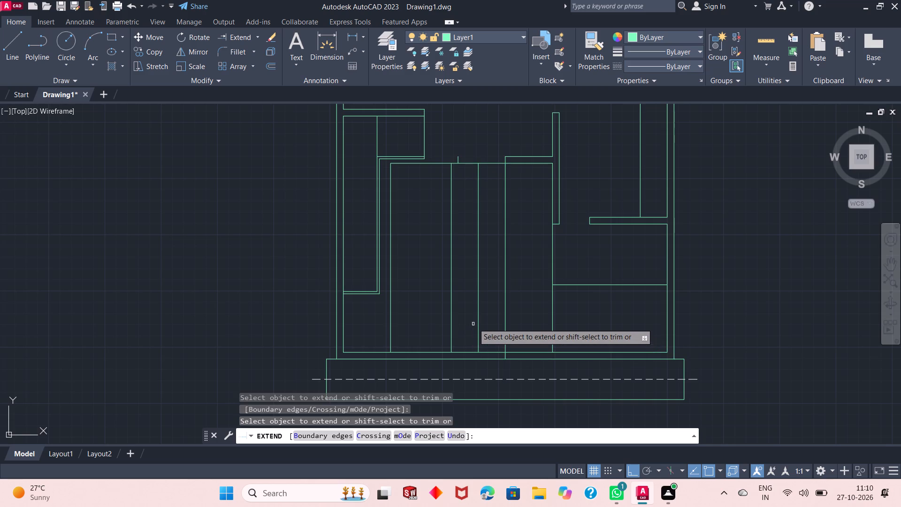
click(479, 320)
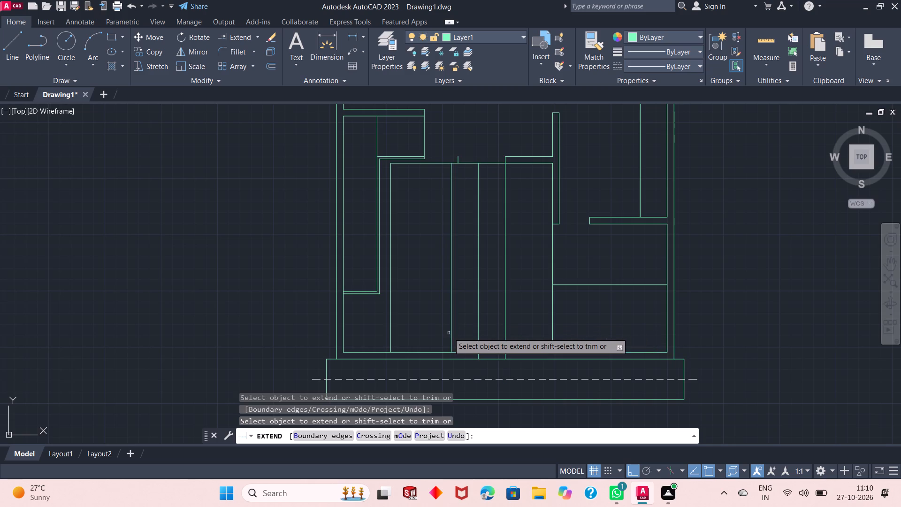
click(450, 329)
right_click(698, 248)
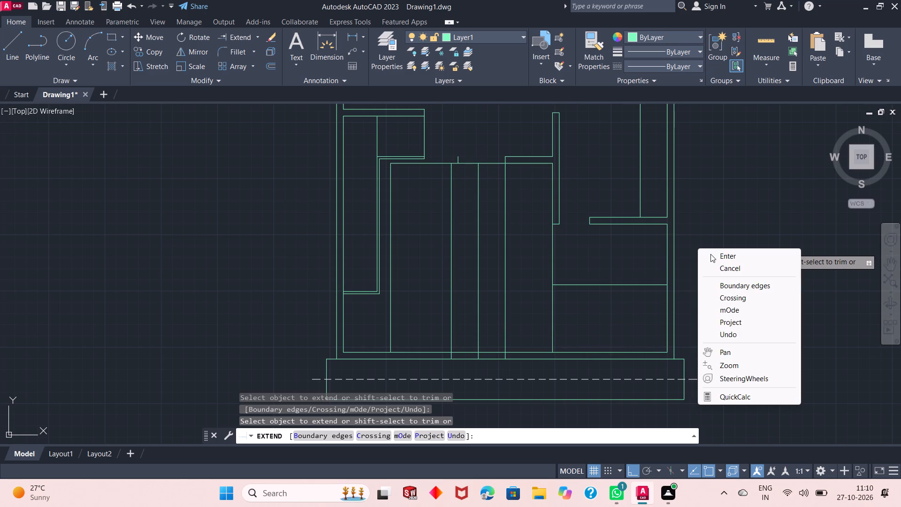
click(711, 254)
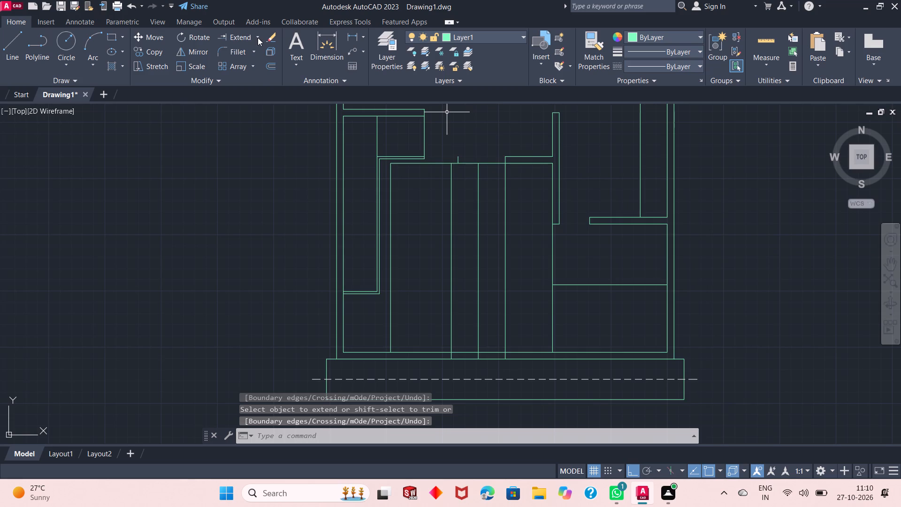
Trim away the three vertical lines inside the large bottom room, keeping only their short pieces within the exterior wall.
click(258, 38)
click(255, 51)
click(508, 215)
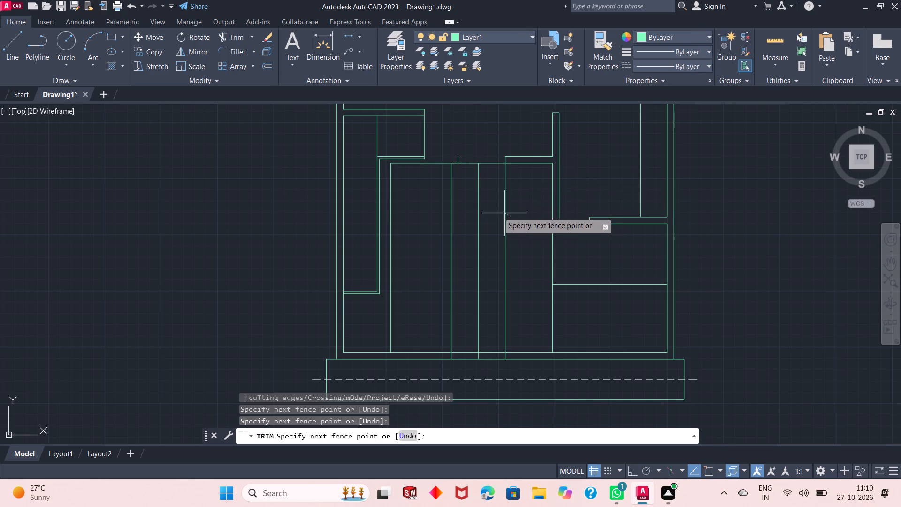
click(443, 234)
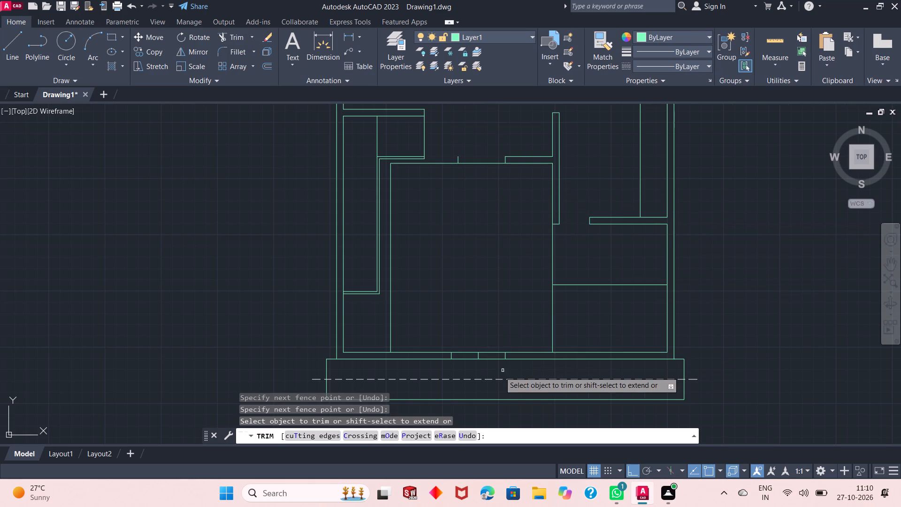
Trim the bottom exterior wall's inner line on both sides of the middle short line, between the two outer short lines.
scroll(497, 372, down, 3)
scroll(497, 372, up, 5)
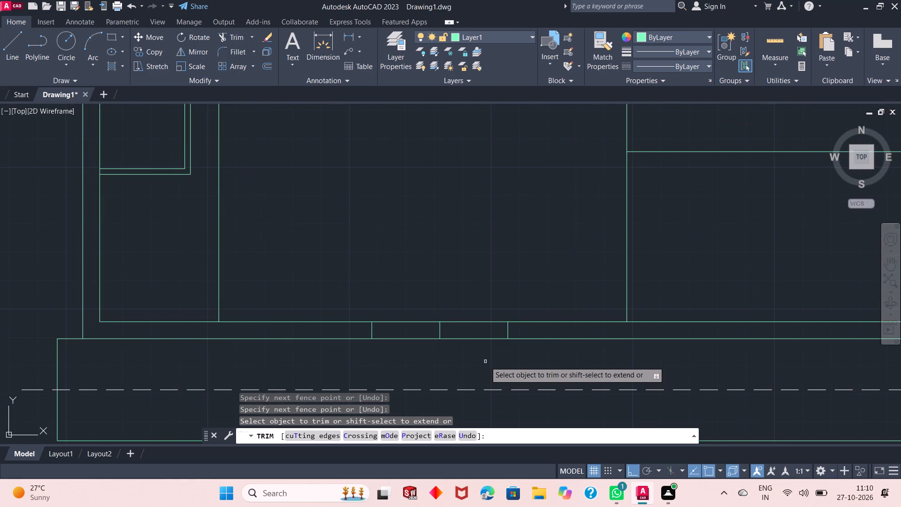
scroll(479, 346, down, 1)
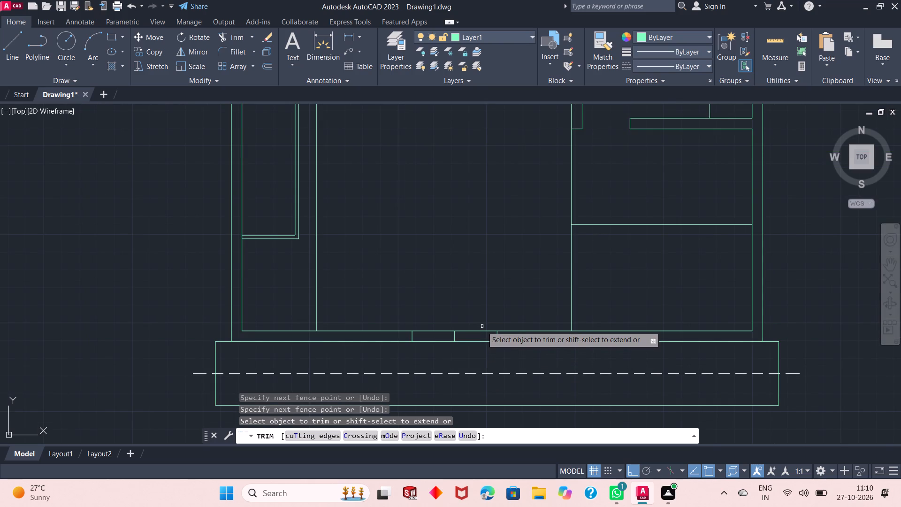
click(482, 326)
click(480, 338)
click(459, 317)
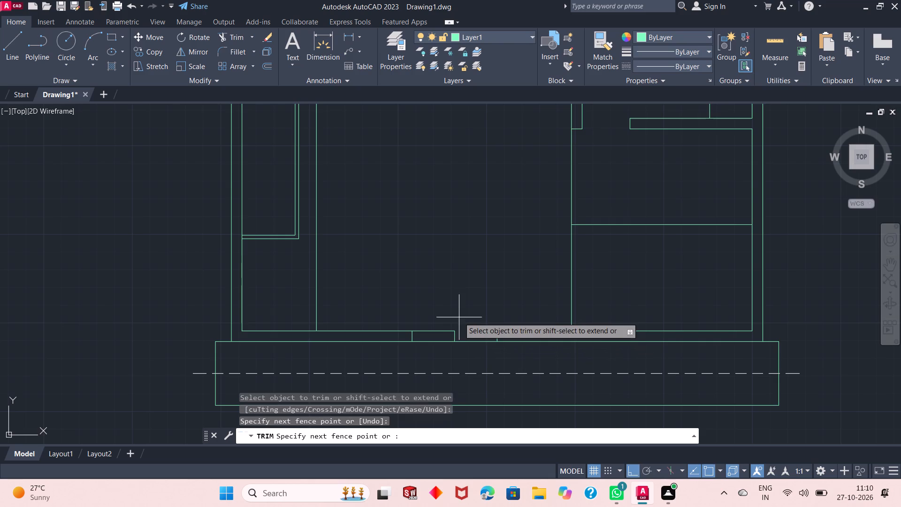
click(441, 335)
right_click(453, 310)
click(460, 317)
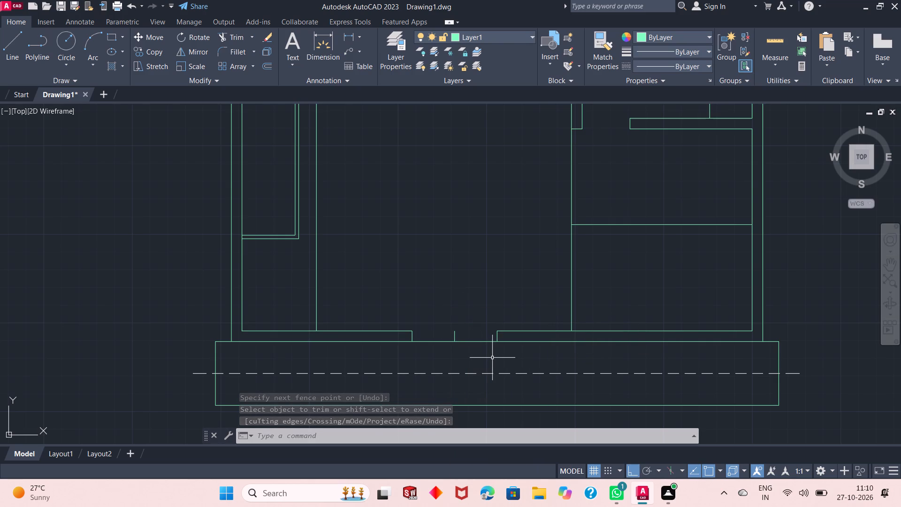
Trim the wall line crossing the top end of the short partition below the upper-right room, joining partition and wall.
scroll(496, 372, down, 1)
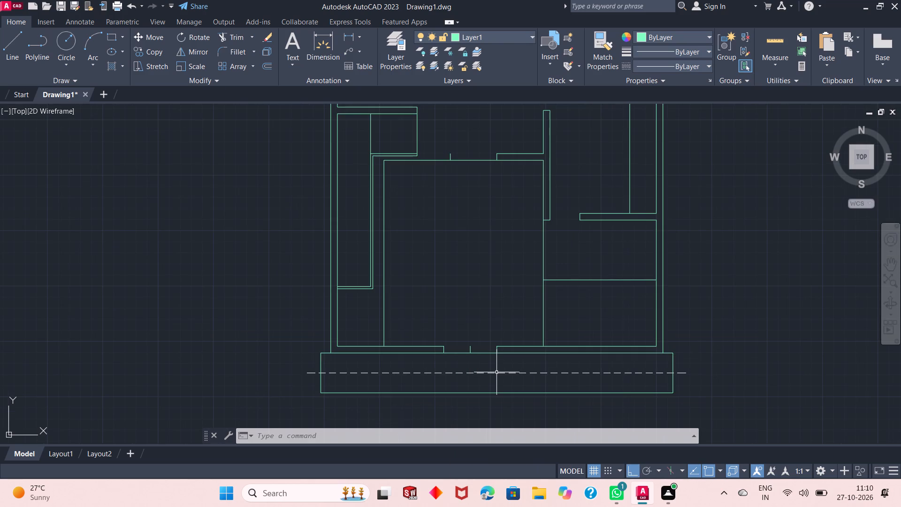
scroll(496, 372, down, 1)
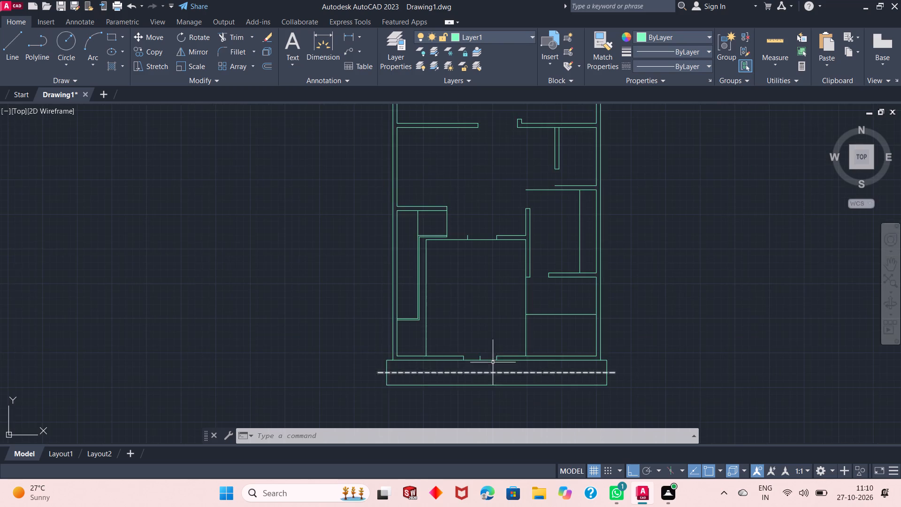
scroll(488, 357, up, 2)
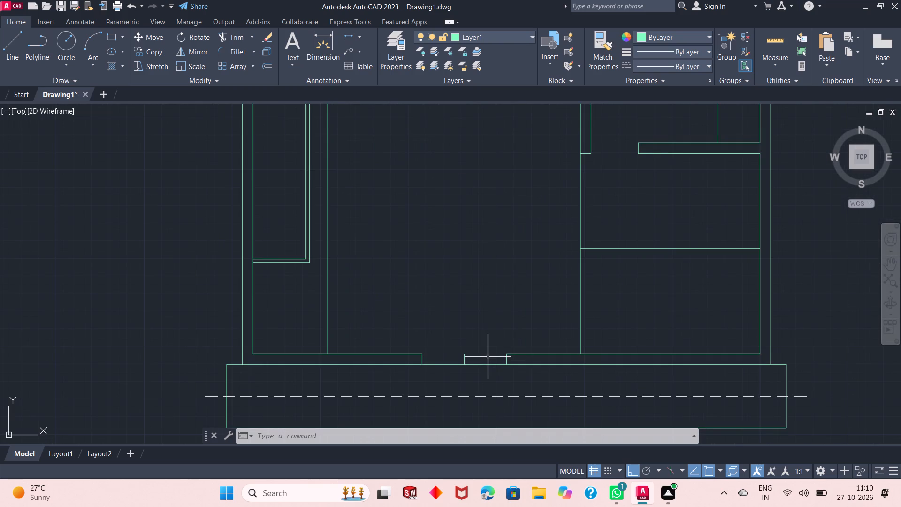
scroll(518, 382, down, 2)
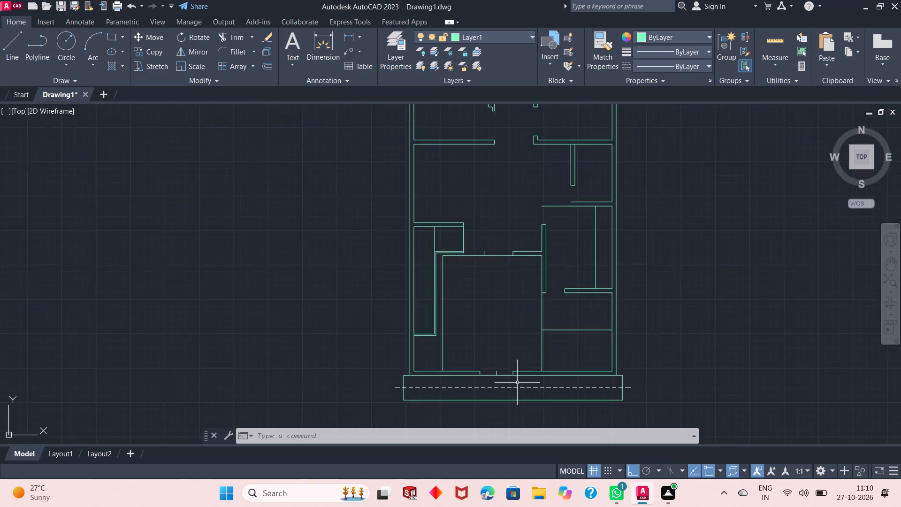
scroll(517, 383, down, 2)
scroll(513, 353, up, 1)
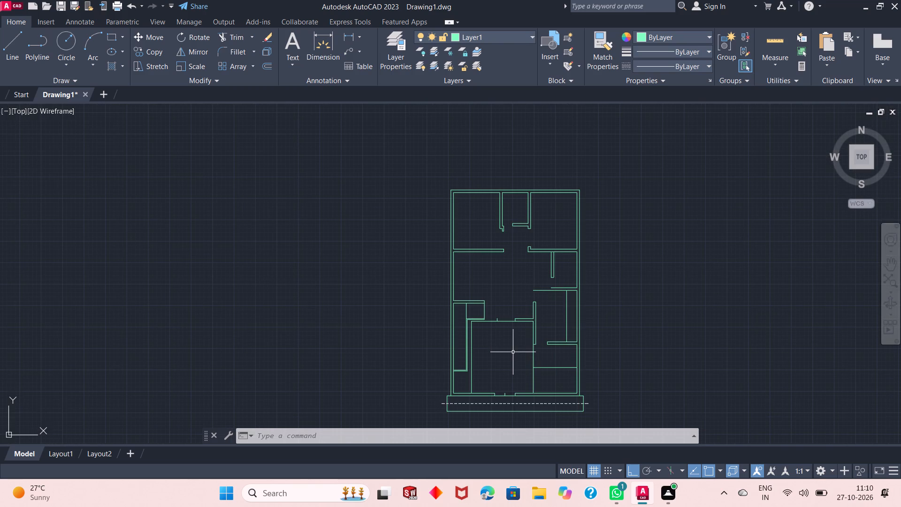
scroll(507, 398, up, 1)
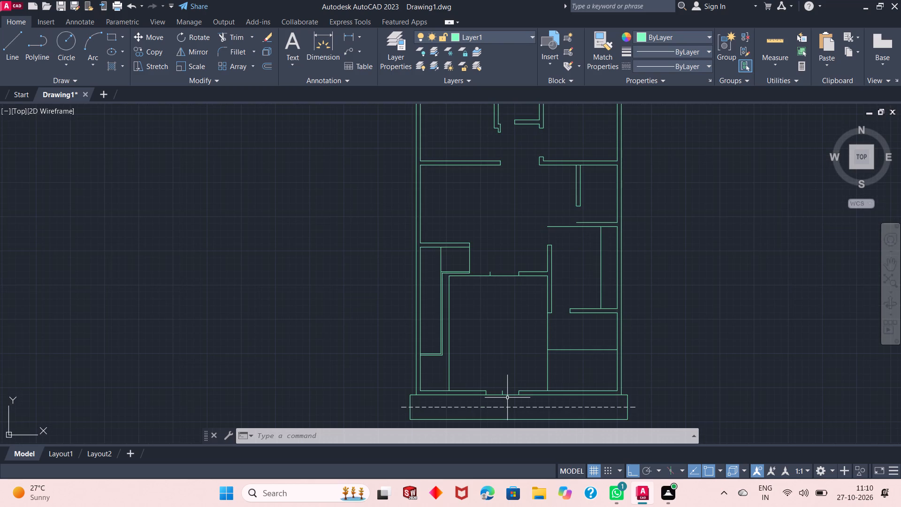
scroll(531, 368, down, 2)
scroll(547, 308, up, 3)
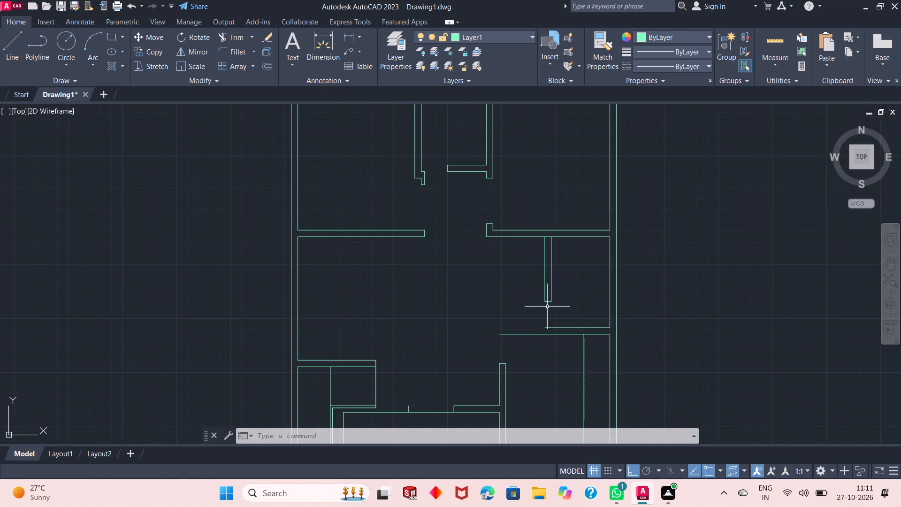
right_click(544, 185)
click(565, 193)
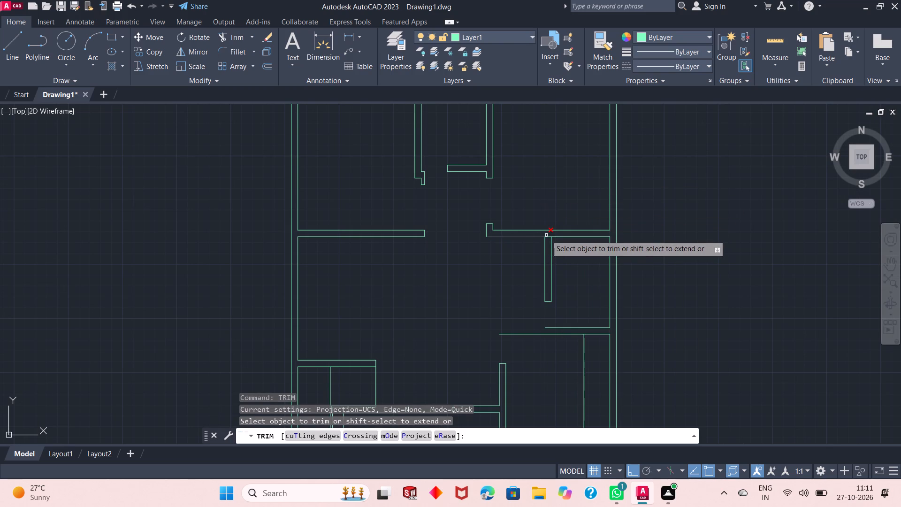
click(548, 235)
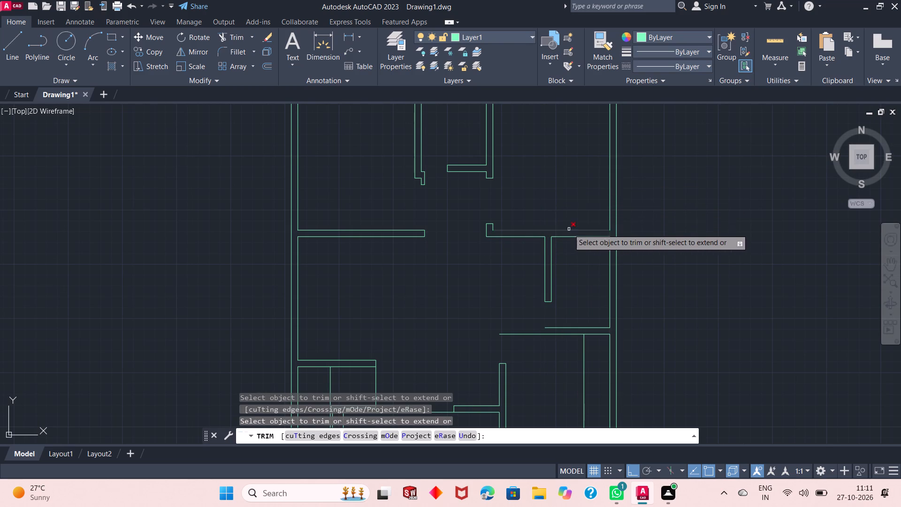
scroll(556, 208, down, 2)
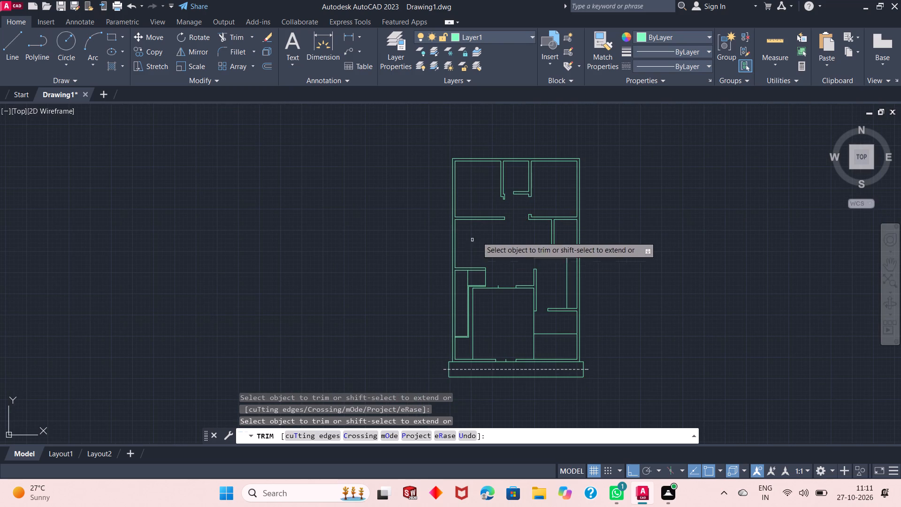
scroll(537, 222, up, 1)
right_click(524, 232)
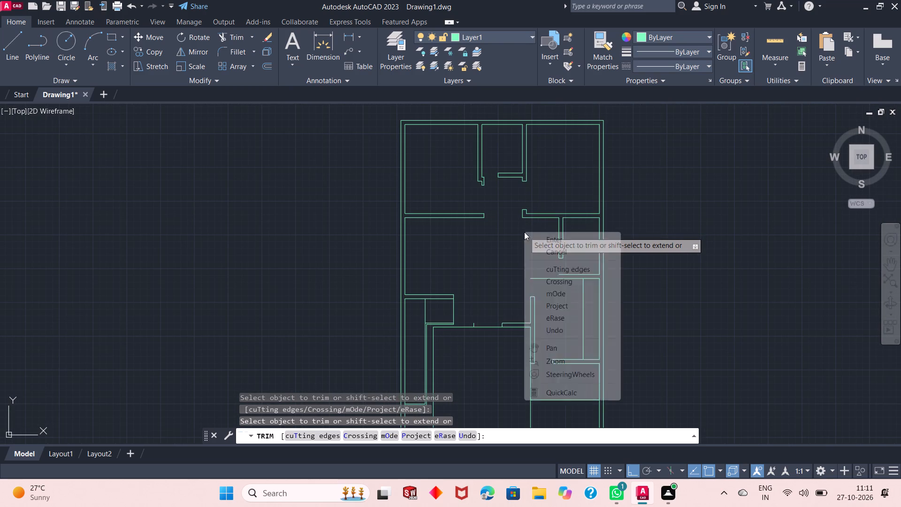
click(553, 239)
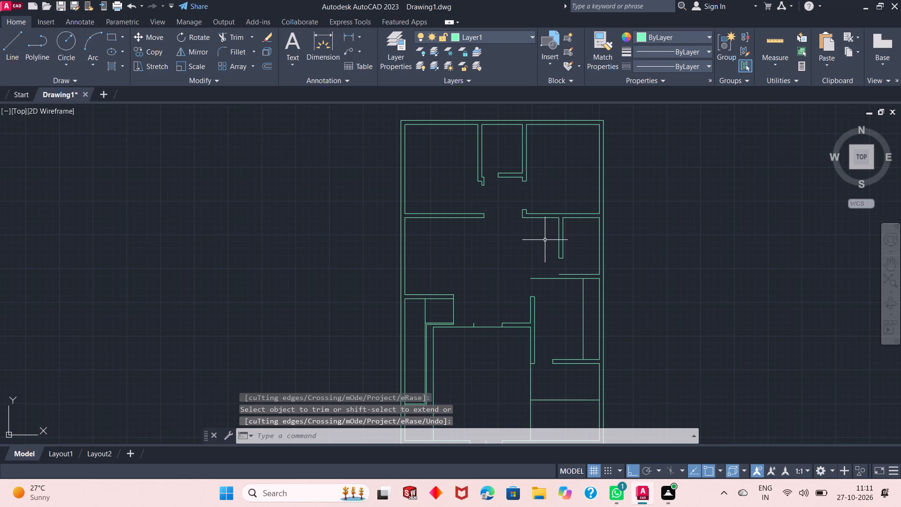
Create a path array of the narrow left strip's bottom line along its right side line, with items spaced 1' apart.
scroll(448, 237, down, 1)
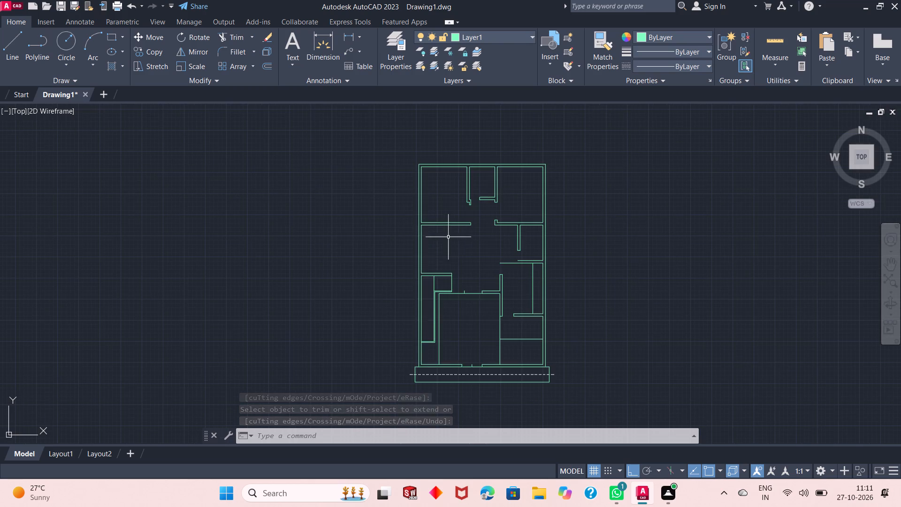
scroll(425, 319, up, 1)
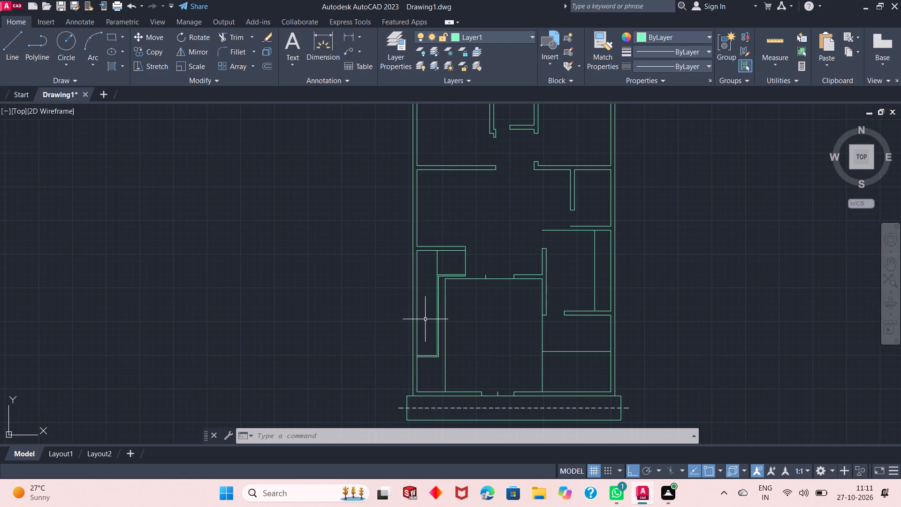
scroll(426, 319, up, 1)
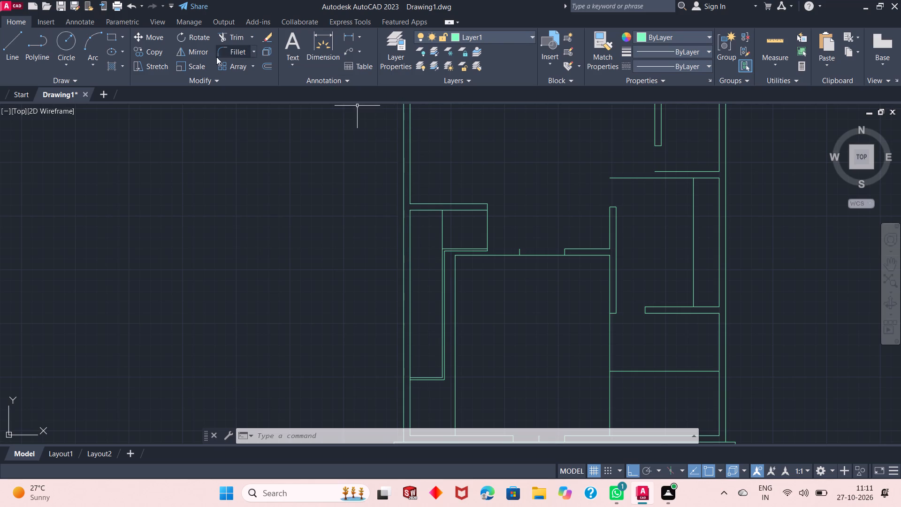
click(253, 68)
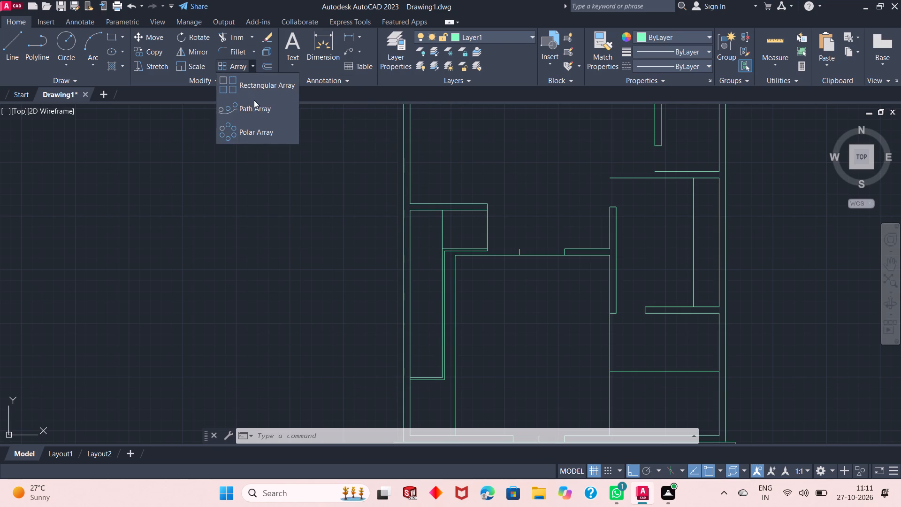
click(253, 108)
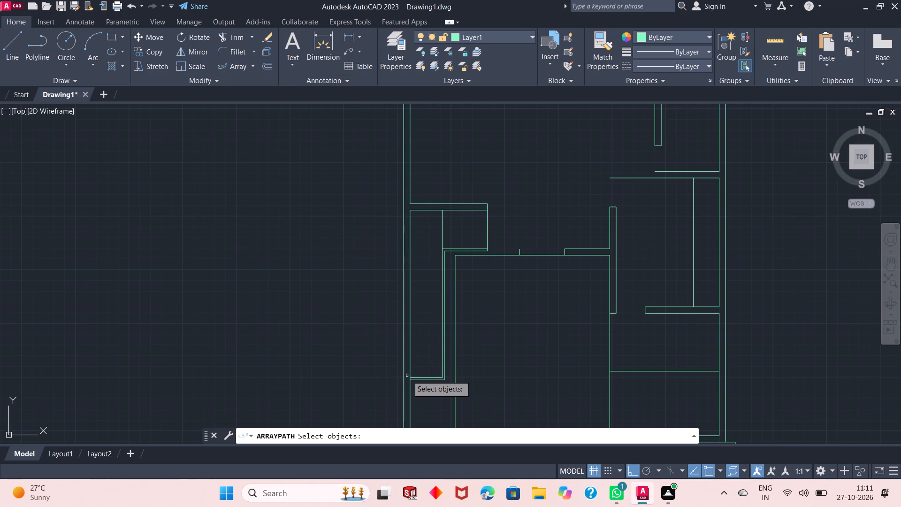
click(420, 377)
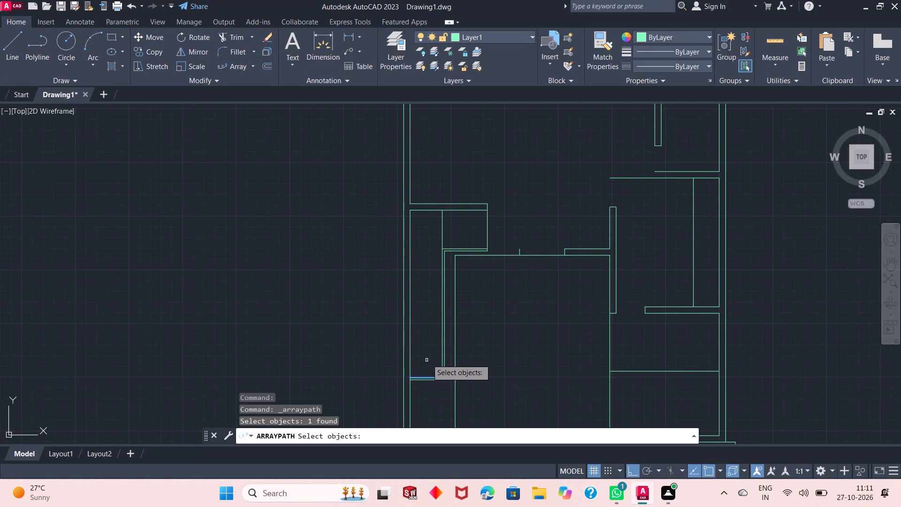
key(Return)
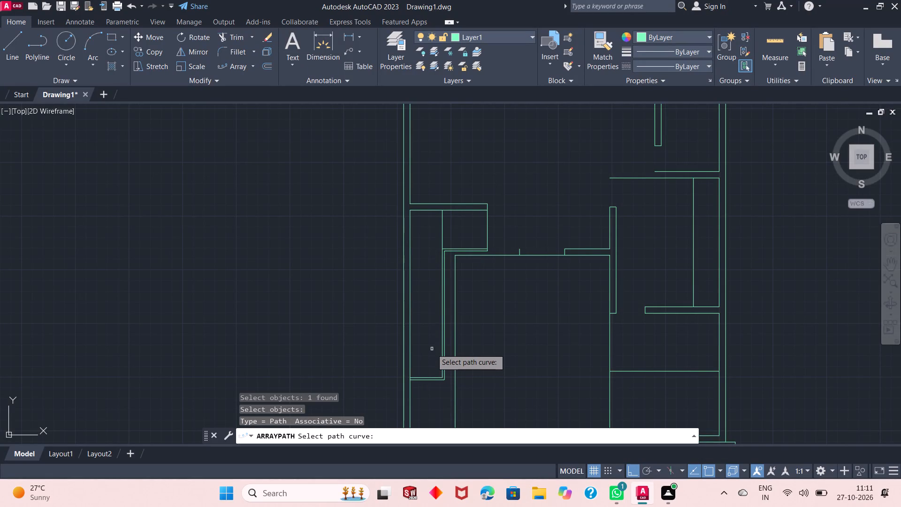
click(442, 339)
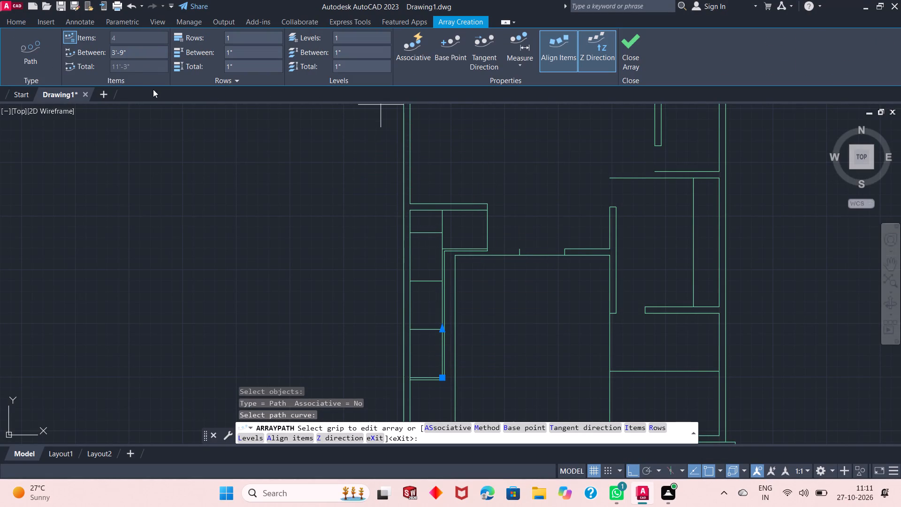
double_click(139, 49)
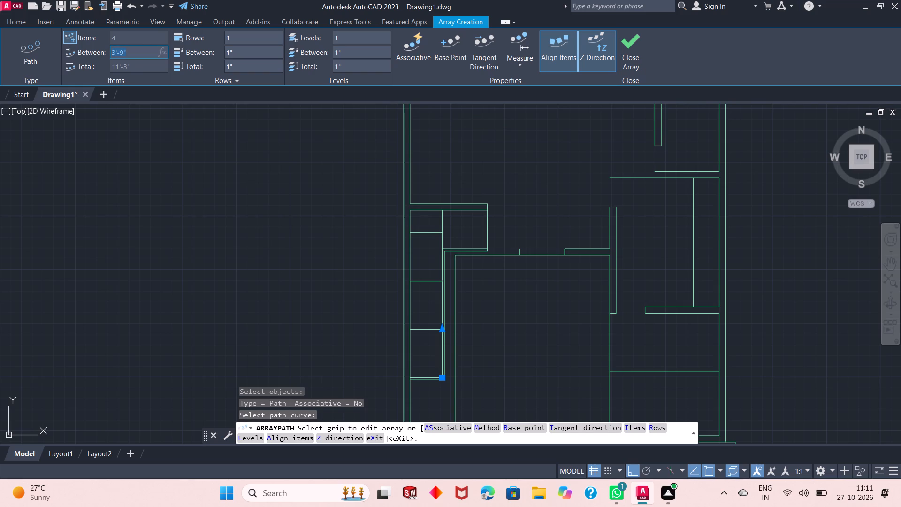
text(1')
key(Return)
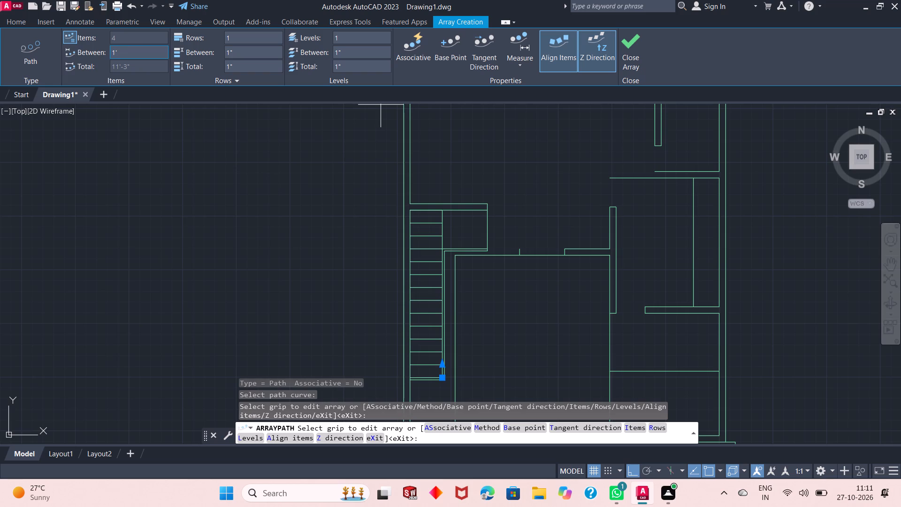
Set the spacing between the arrayed lines to 10".
double_click(139, 49)
text(10")
key(Return)
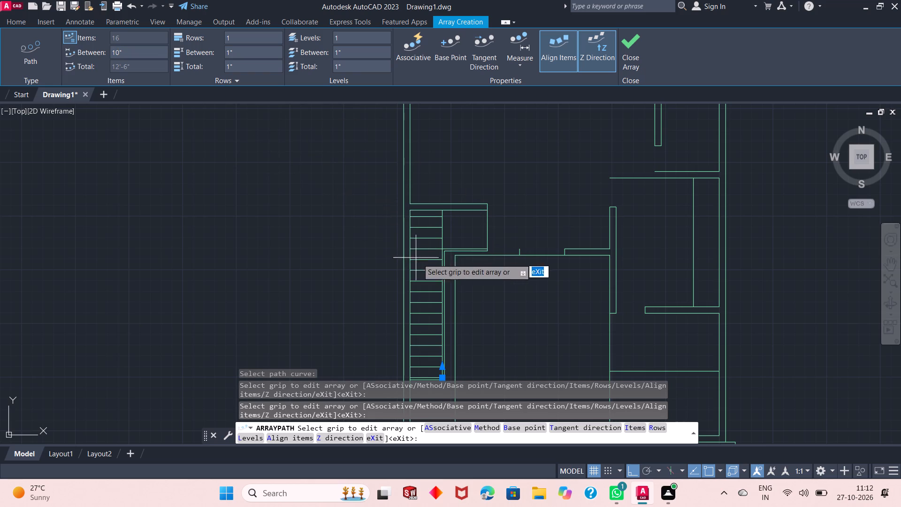
Set the spacing between the arrayed stair tread lines to 9" and finish the array.
scroll(449, 260, up, 1)
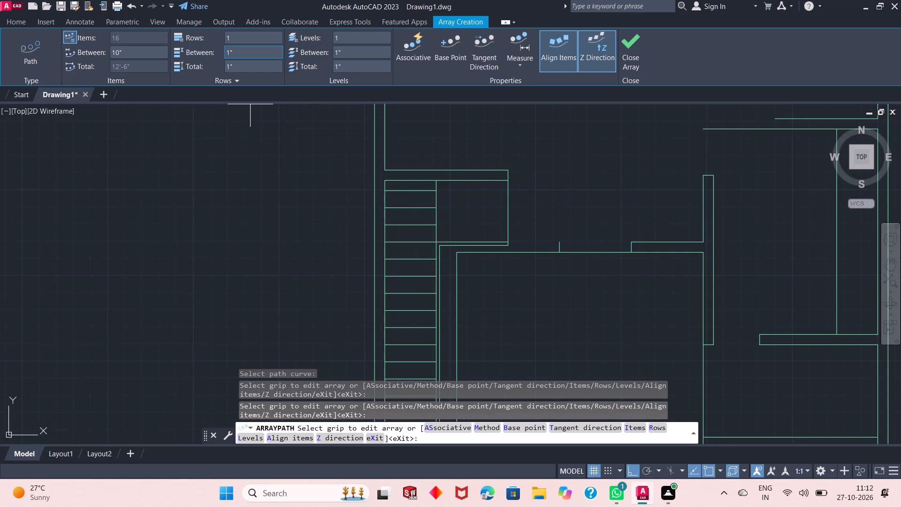
double_click(151, 53)
text(9")
key(Return)
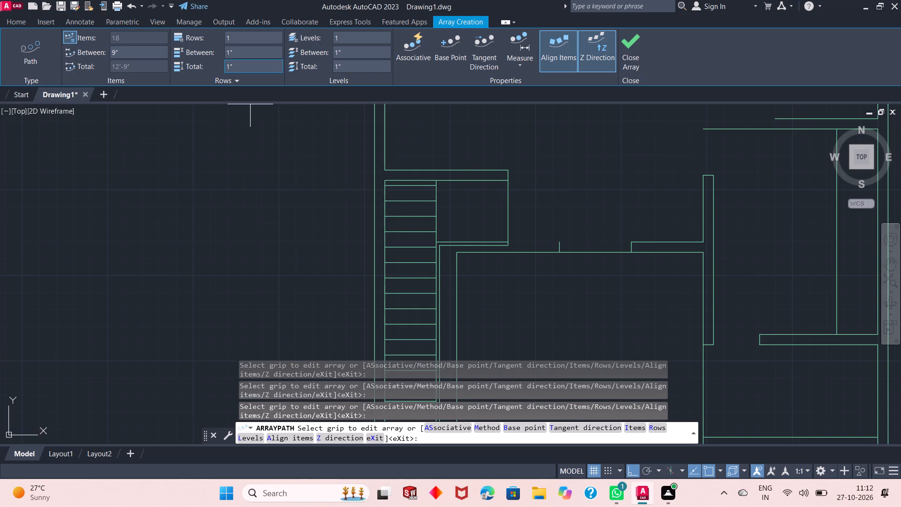
right_click(328, 141)
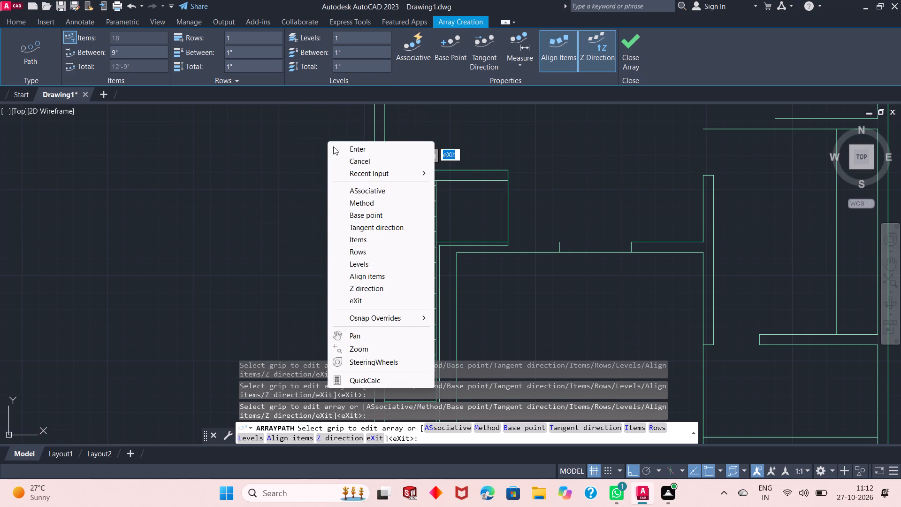
click(340, 151)
Erase the top four tread lines of the vertical stair flight to clear the corner landing.
scroll(457, 223, down, 1)
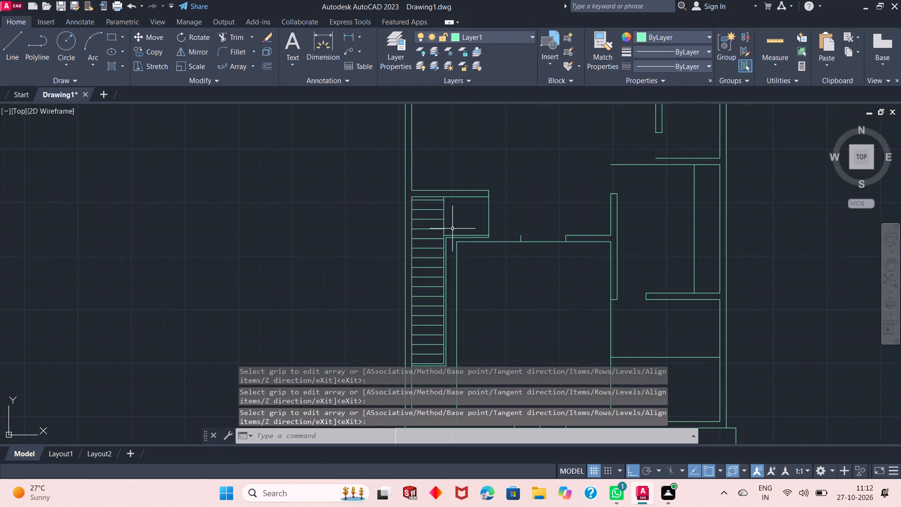
scroll(447, 263, up, 1)
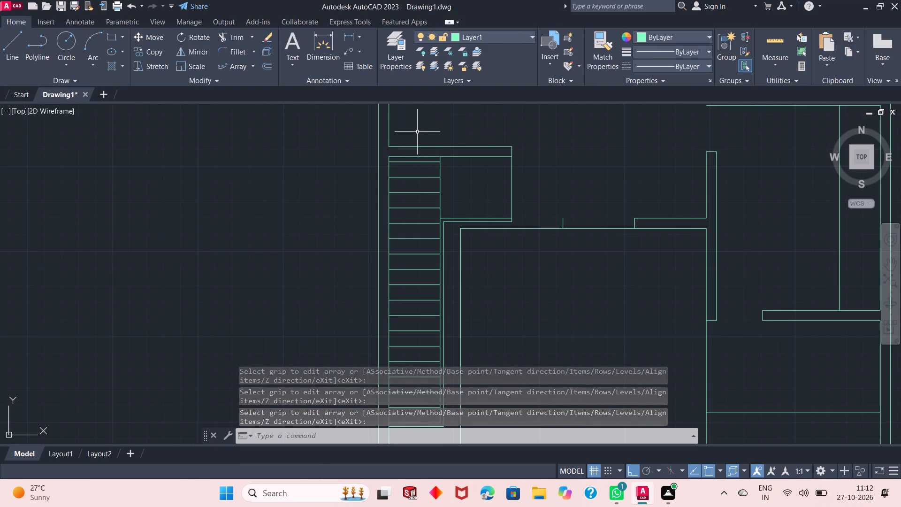
click(431, 160)
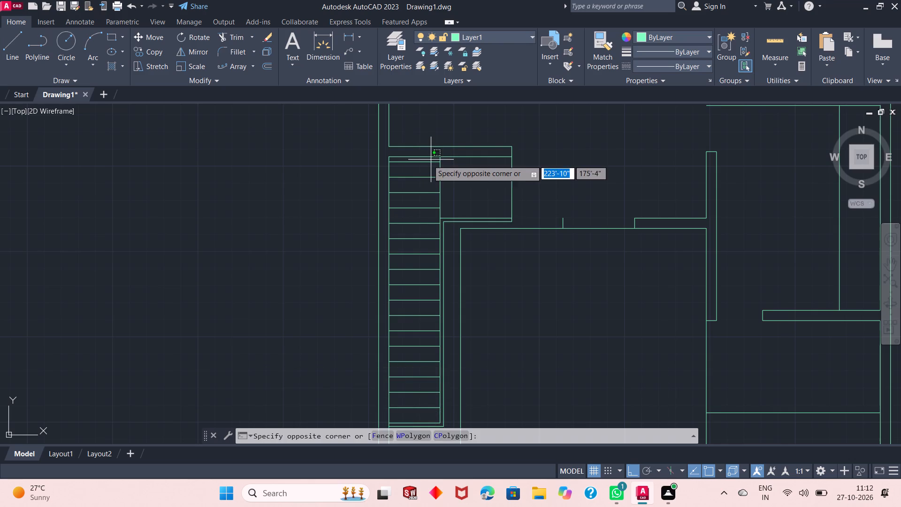
click(408, 218)
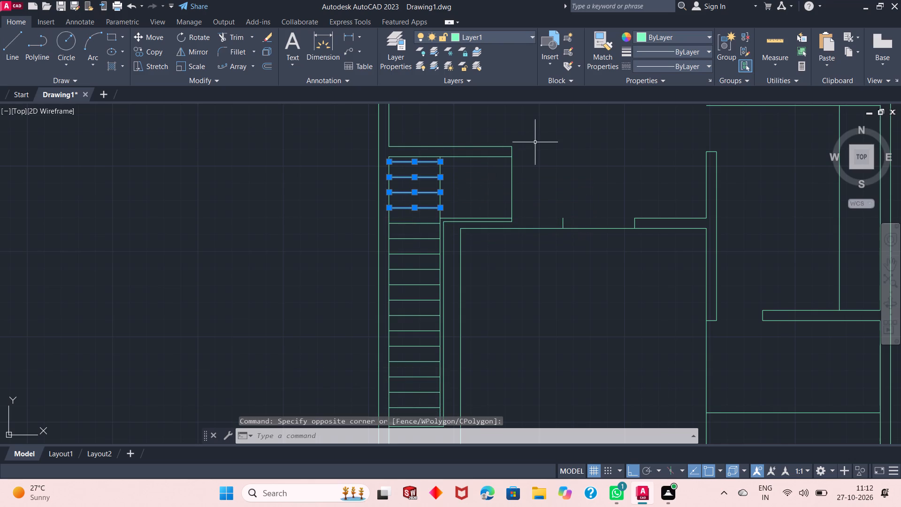
right_click(536, 141)
click(558, 207)
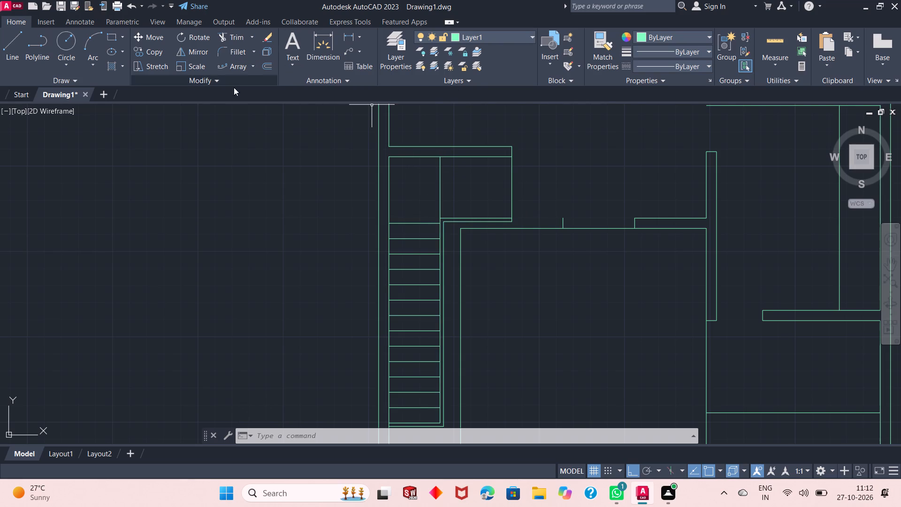
Trim the vertical line between the corner landing and the box beside it, down to the box's bottom line.
click(239, 39)
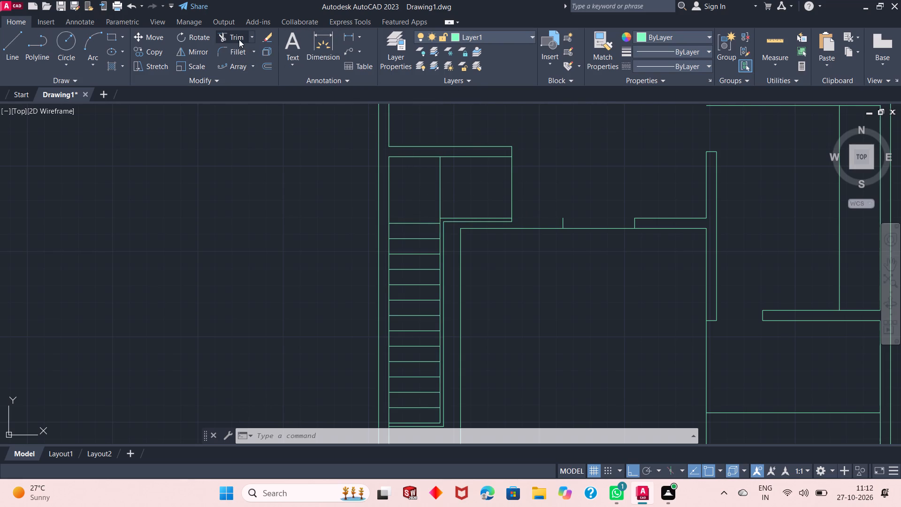
click(472, 192)
click(426, 193)
right_click(300, 177)
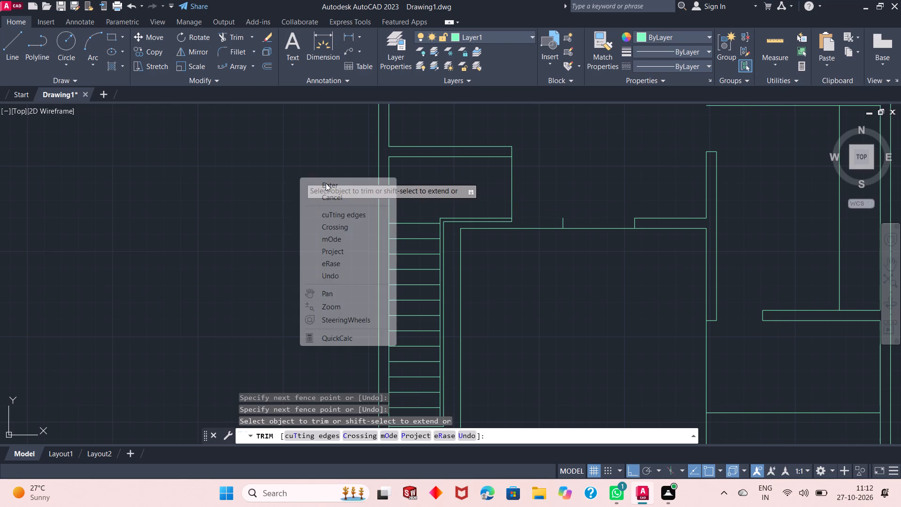
click(326, 183)
Draw a vertical line from the box's bottom inner corner beside the stair up to the upper wall's lower line.
click(5, 40)
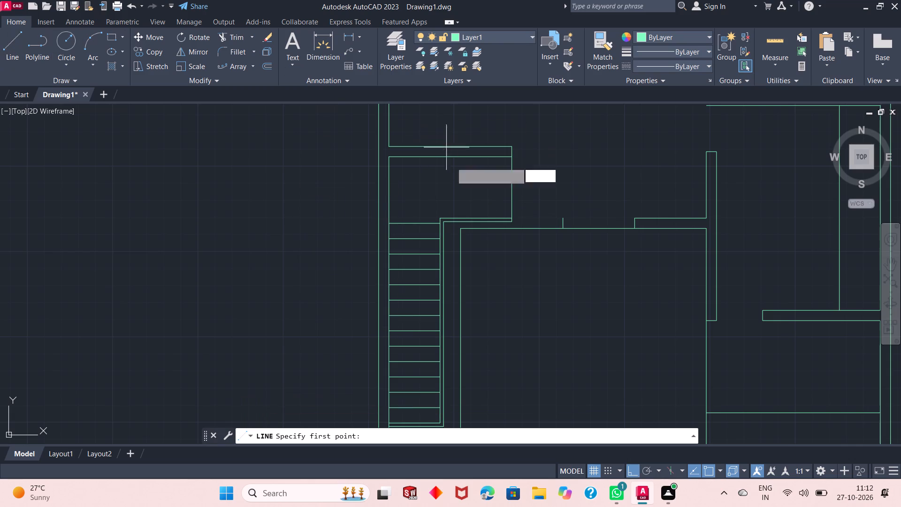
click(439, 217)
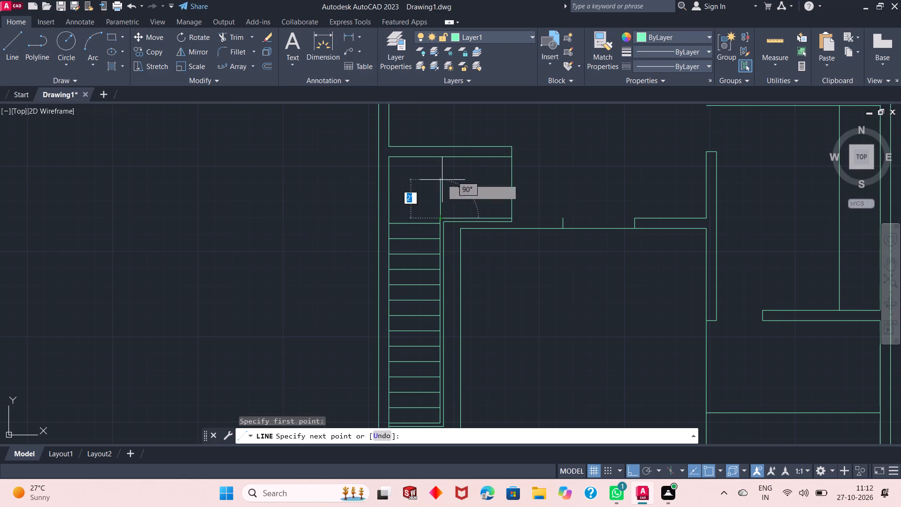
click(443, 154)
right_click(564, 132)
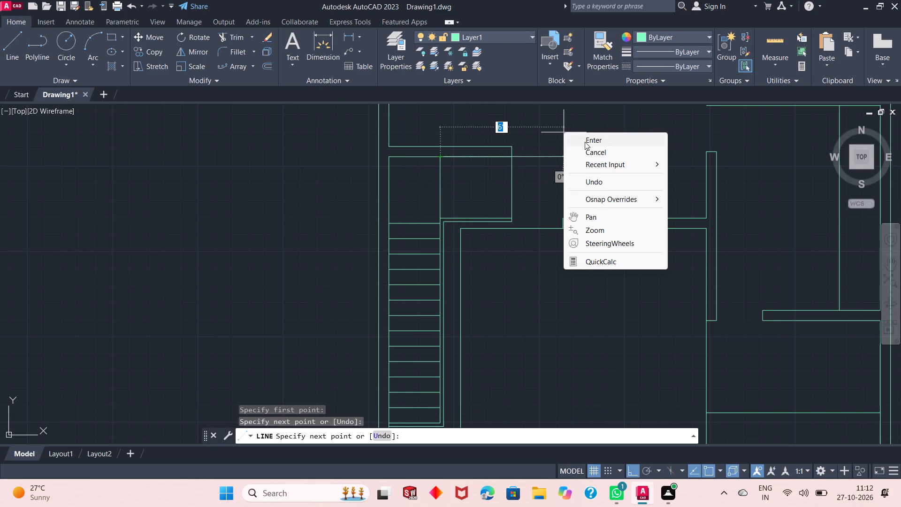
click(585, 142)
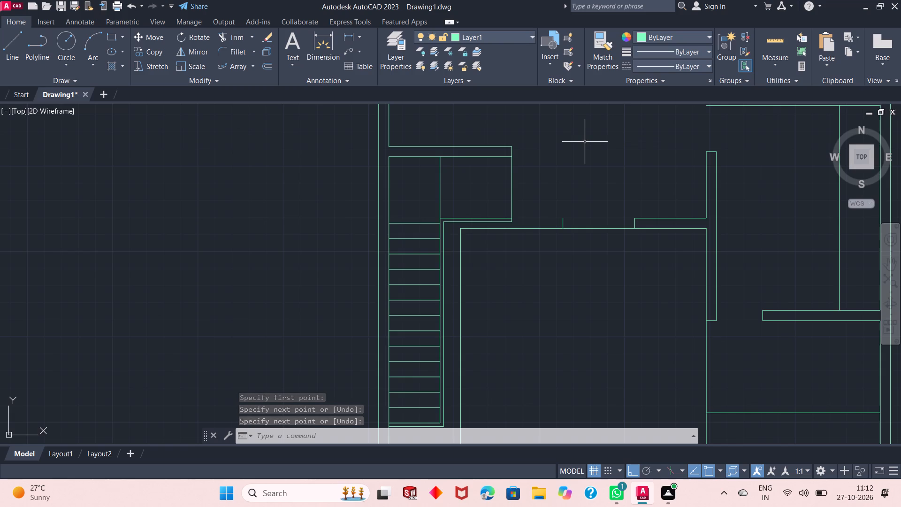
Create a path array of the landing's vertical edge line along the box's bottom line, with items spaced 9" apart.
scroll(459, 205, up, 1)
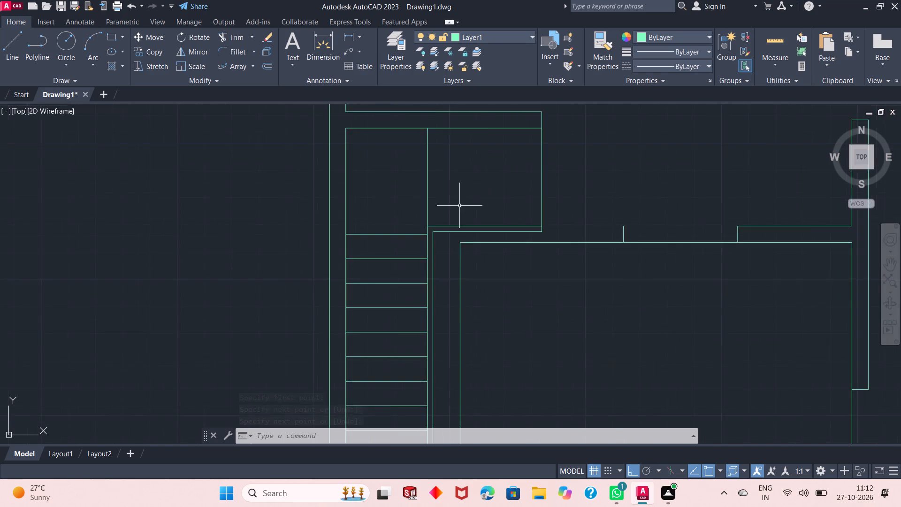
scroll(459, 206, up, 1)
scroll(473, 190, down, 1)
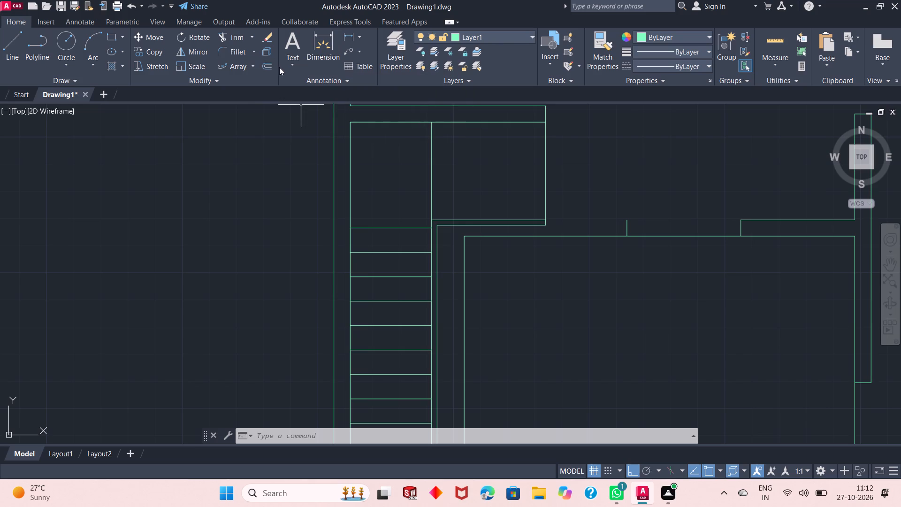
click(241, 64)
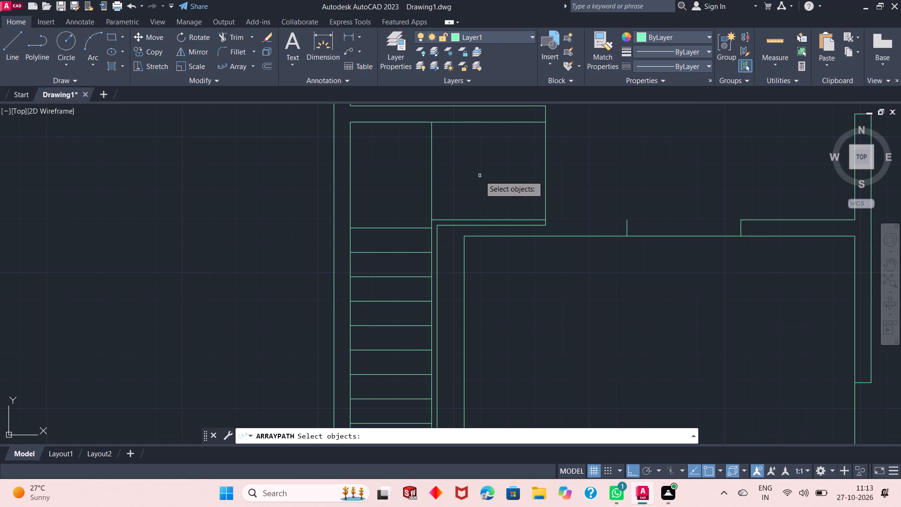
click(431, 149)
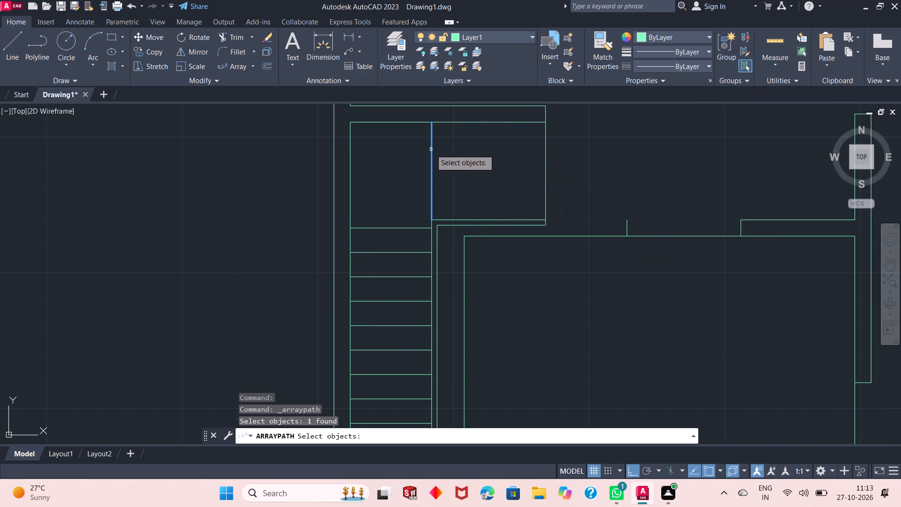
key(Return)
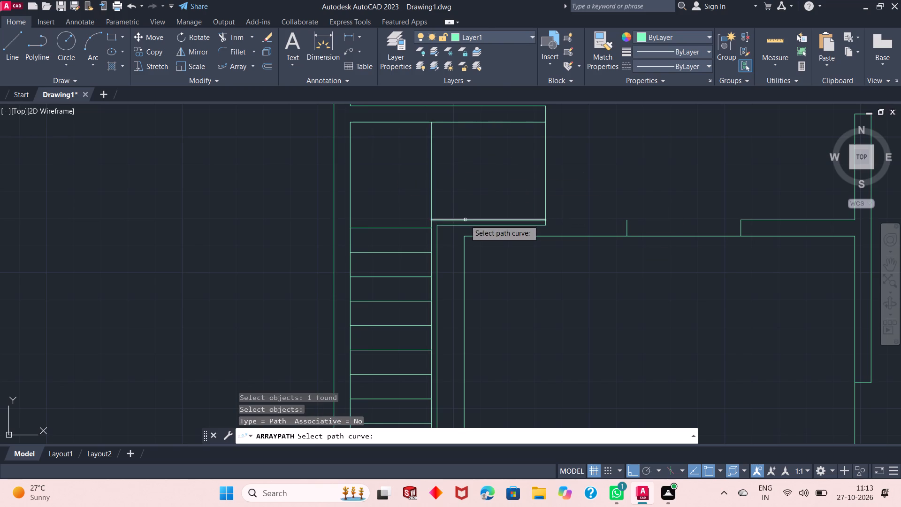
click(465, 220)
double_click(141, 54)
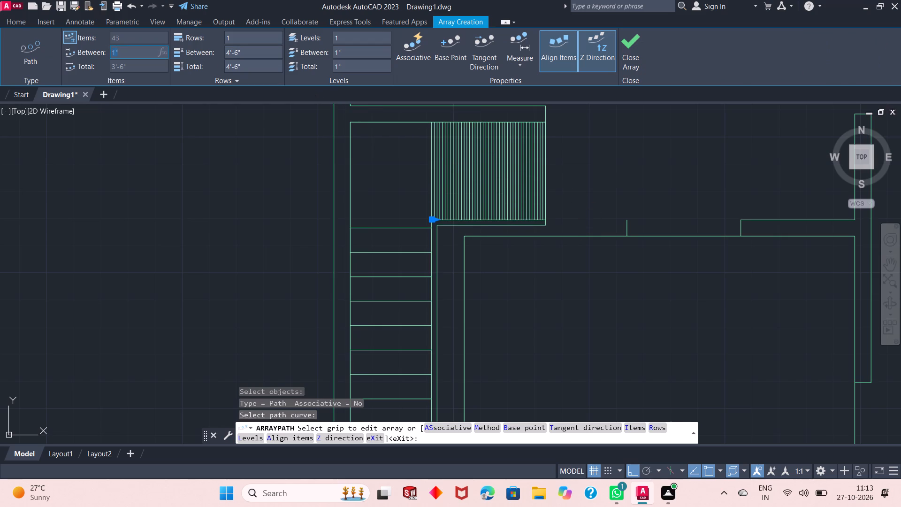
text(9")
key(Return)
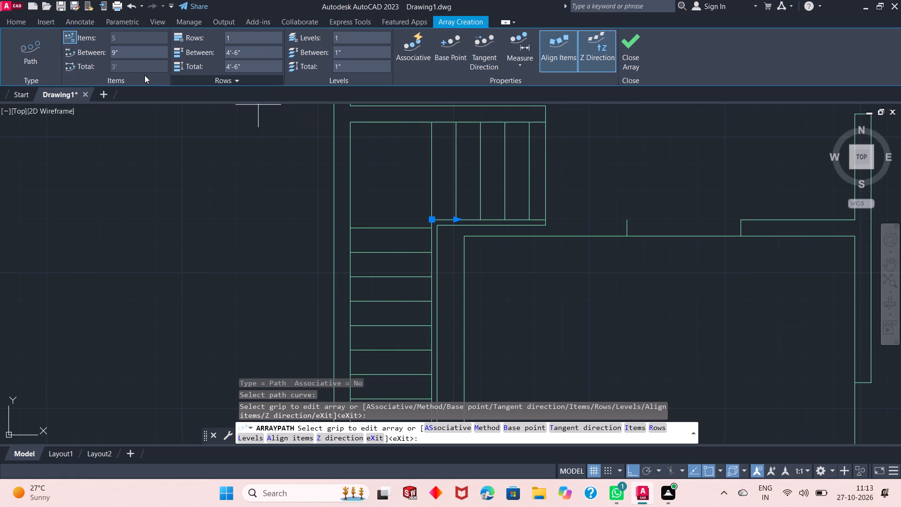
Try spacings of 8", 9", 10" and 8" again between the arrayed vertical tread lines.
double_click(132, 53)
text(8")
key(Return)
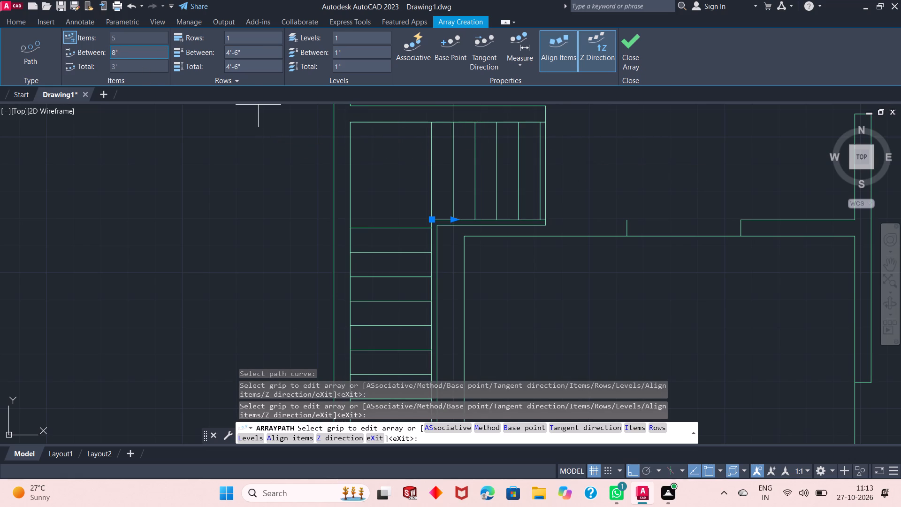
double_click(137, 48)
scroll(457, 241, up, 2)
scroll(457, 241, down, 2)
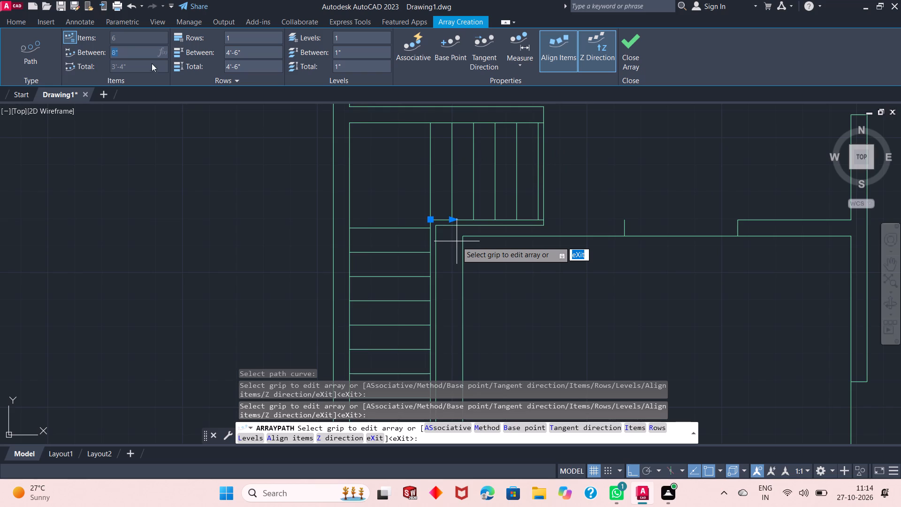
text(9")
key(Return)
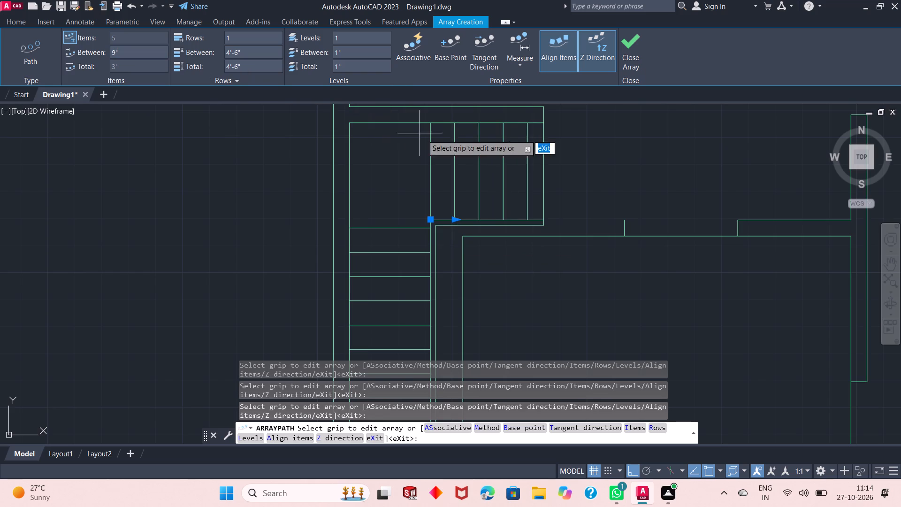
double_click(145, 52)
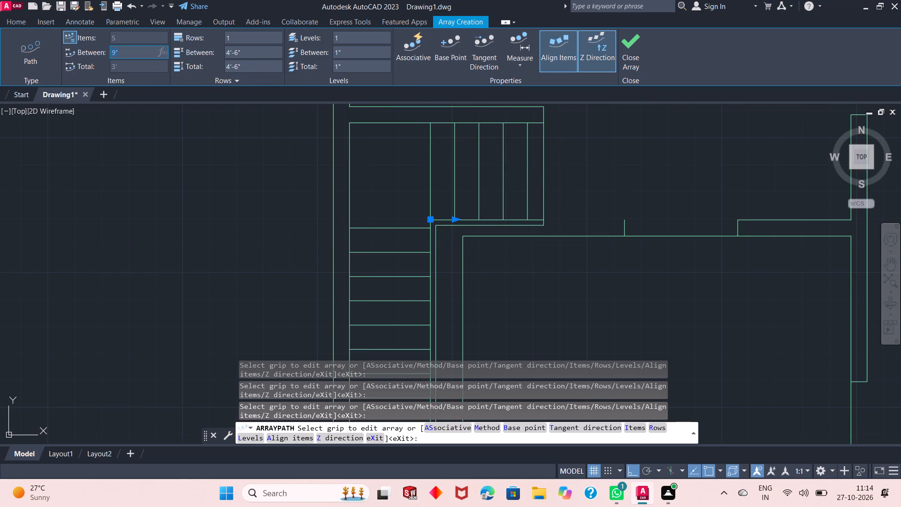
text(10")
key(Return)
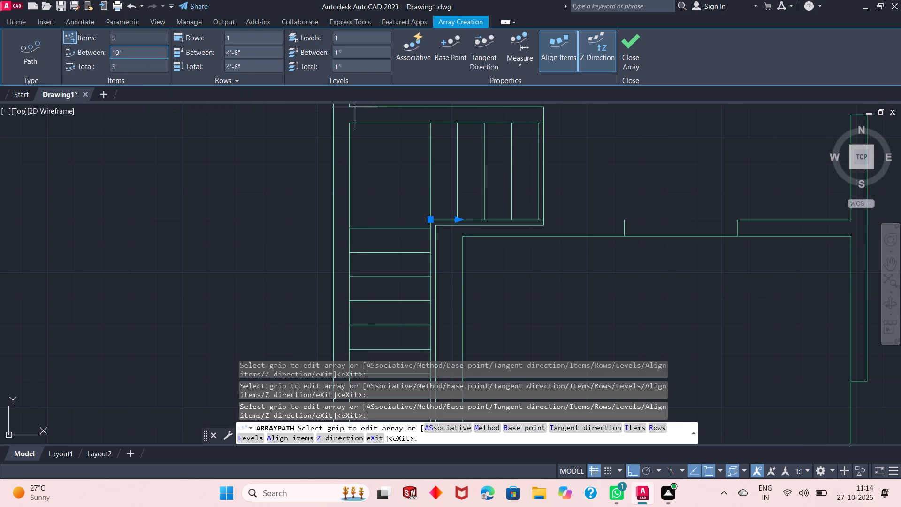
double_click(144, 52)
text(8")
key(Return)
Set the spacing between the arrayed vertical tread lines to 9" and finish the array.
double_click(144, 51)
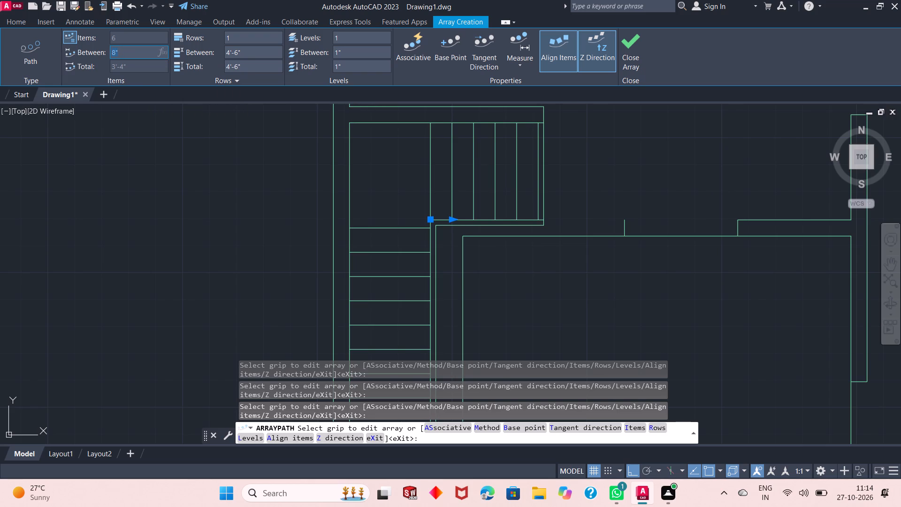
text(9")
key(Return)
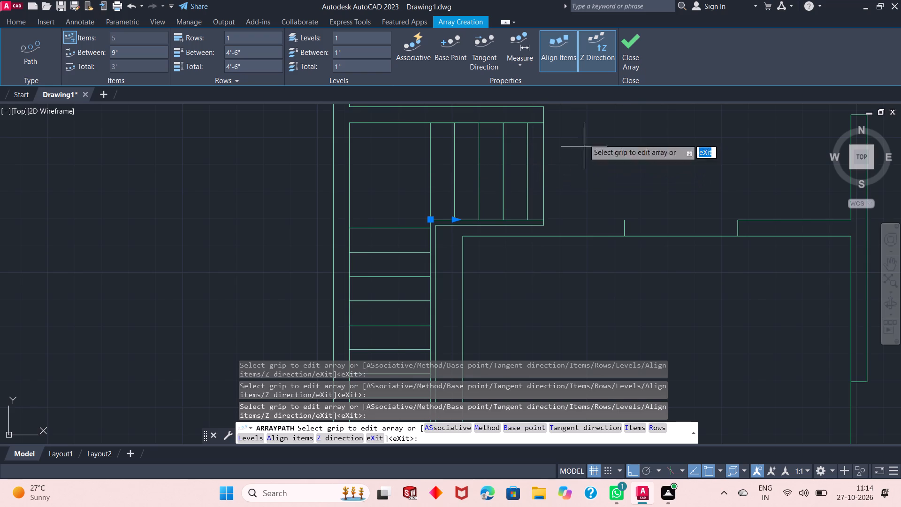
click(635, 57)
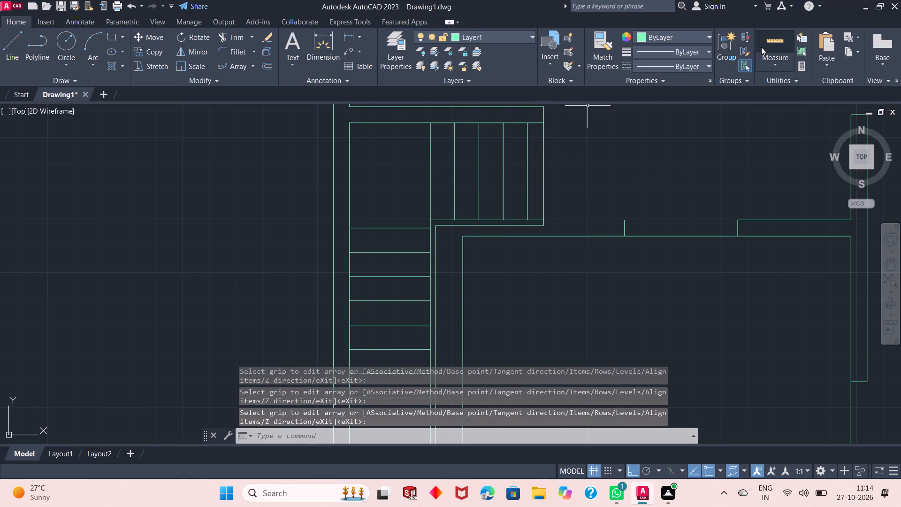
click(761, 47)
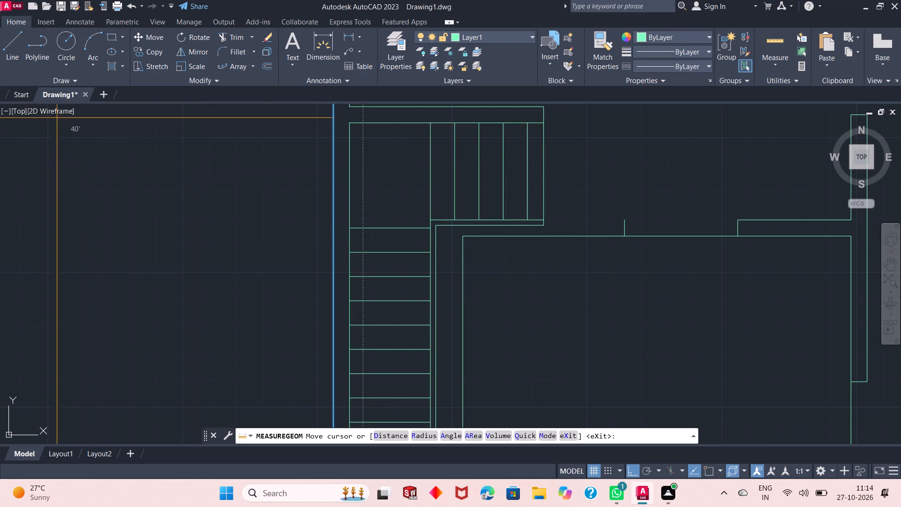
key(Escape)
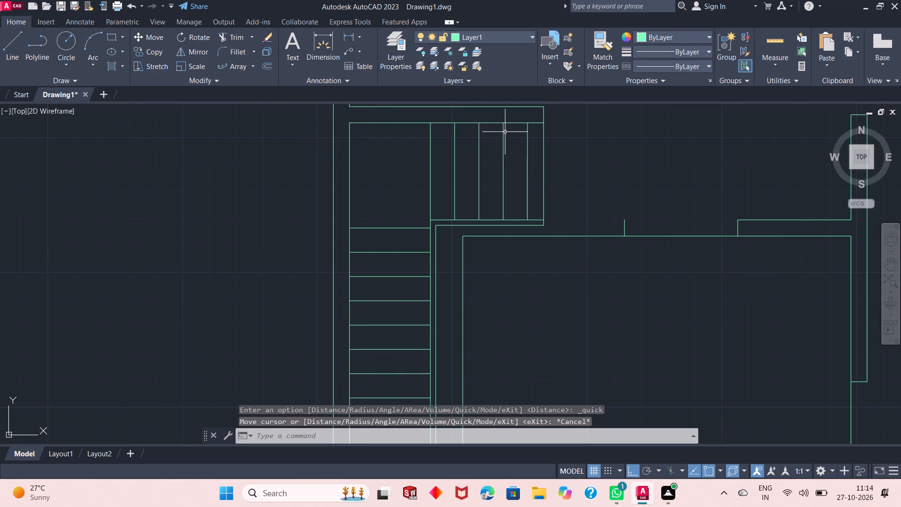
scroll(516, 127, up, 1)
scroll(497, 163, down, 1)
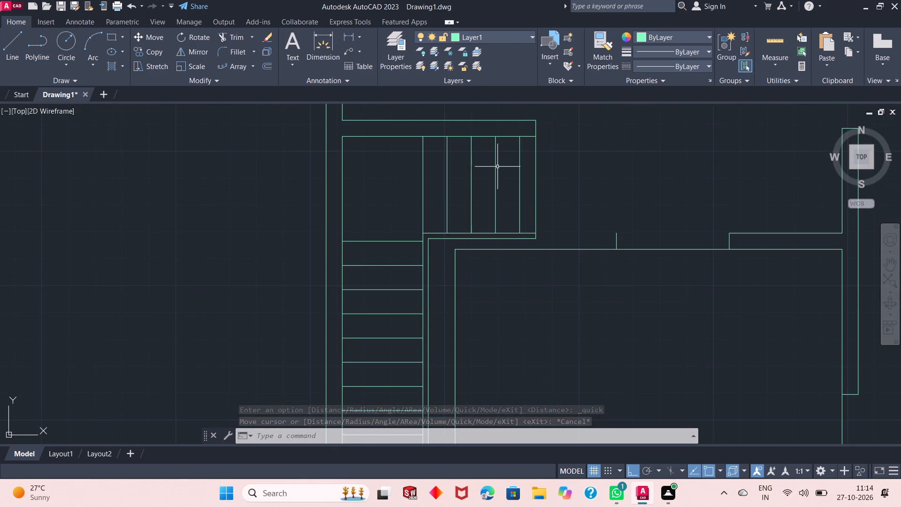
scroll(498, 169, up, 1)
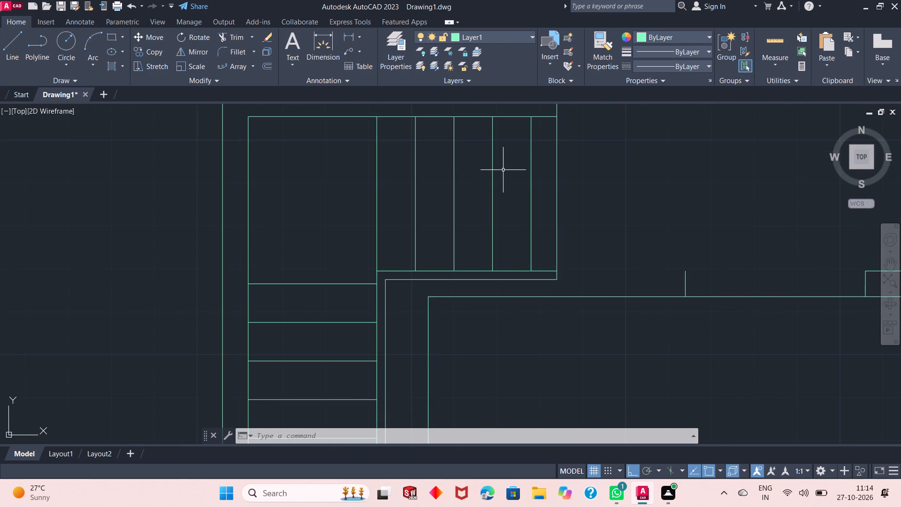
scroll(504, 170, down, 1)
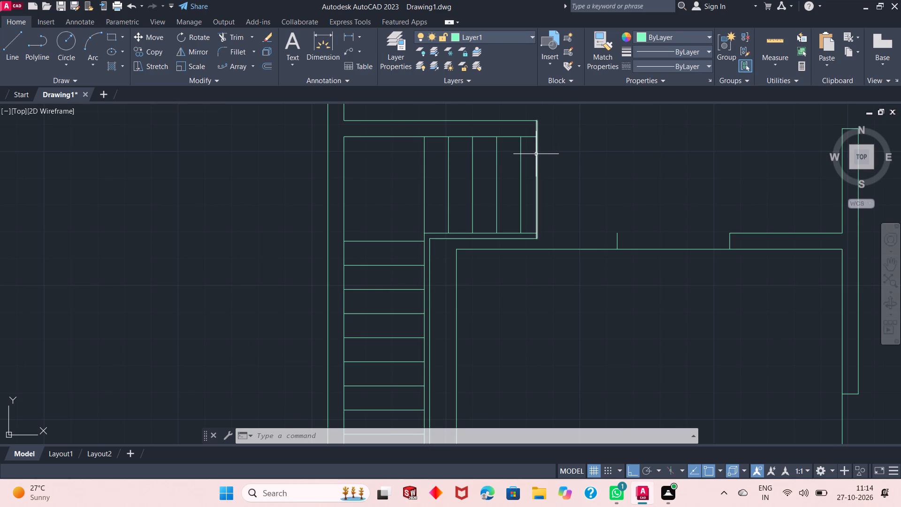
Offset the vertical end line of the upper stair flight 3" outward, away from the treads.
click(536, 154)
click(268, 67)
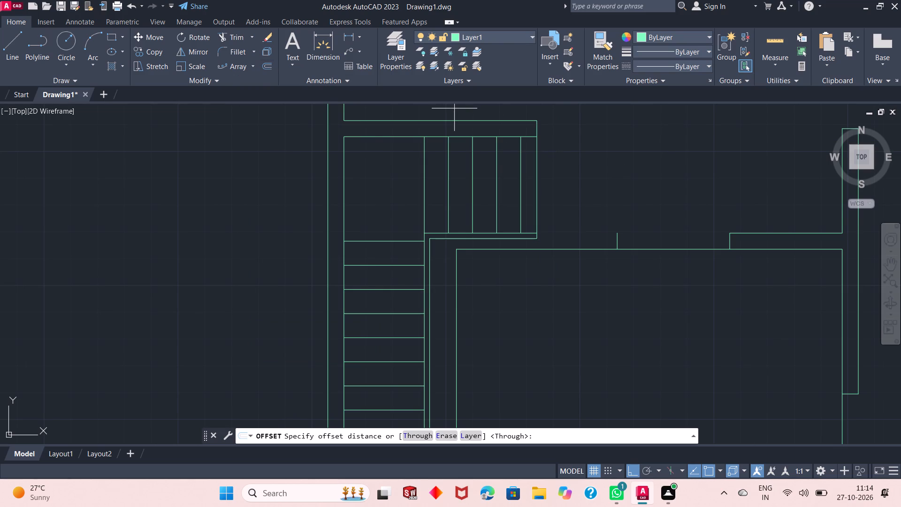
right_click(264, 131)
click(277, 135)
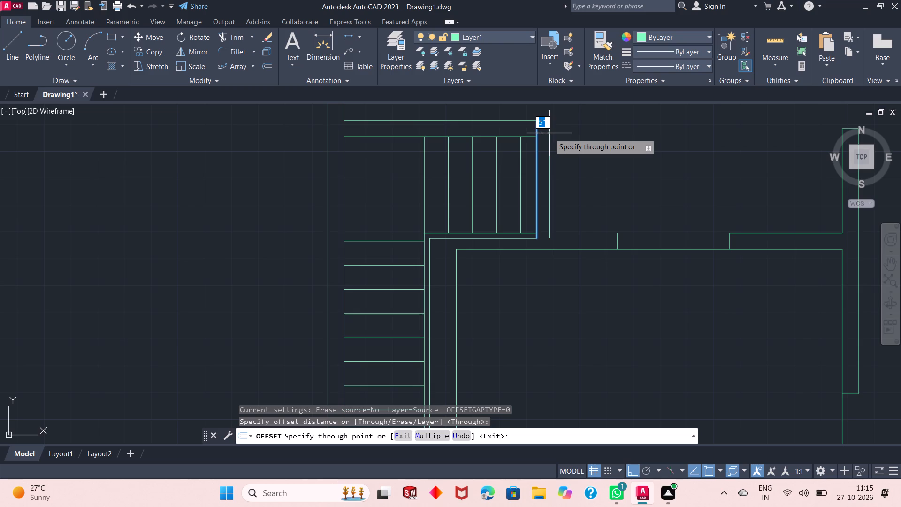
key(3)
key(shift+quotedbl)
key(Return)
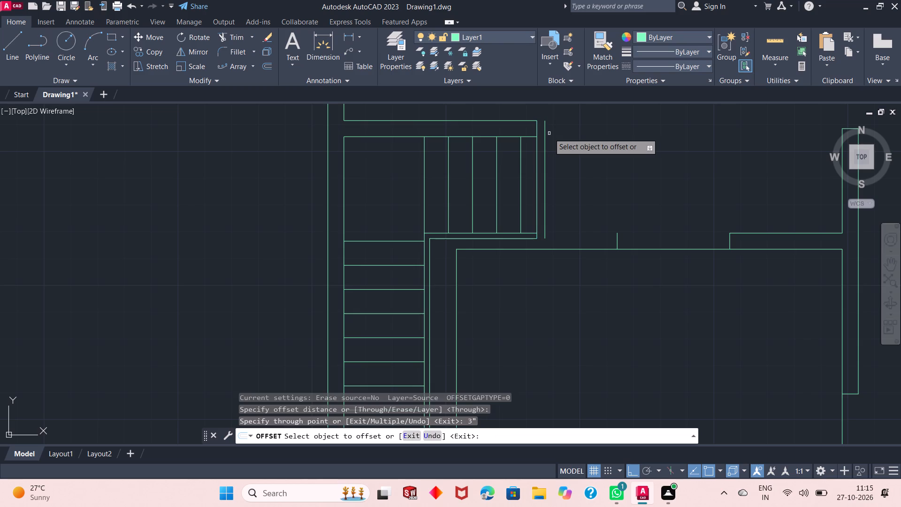
right_click(555, 133)
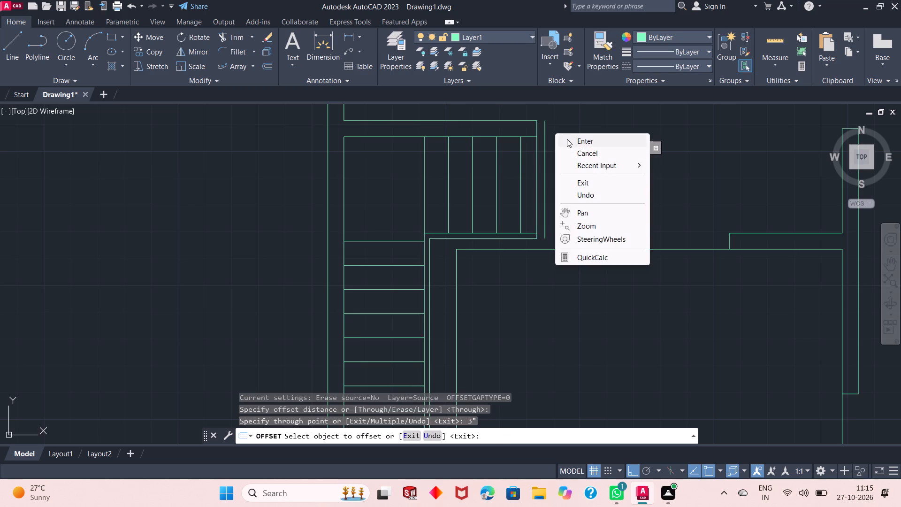
click(567, 139)
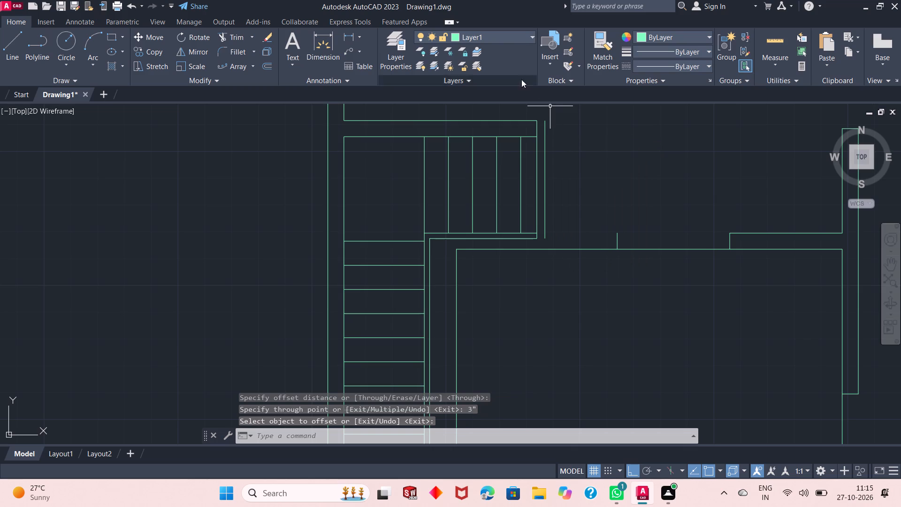
Extend the four horizontal lines above and below the upper flight to the new outer end line.
click(250, 31)
click(252, 74)
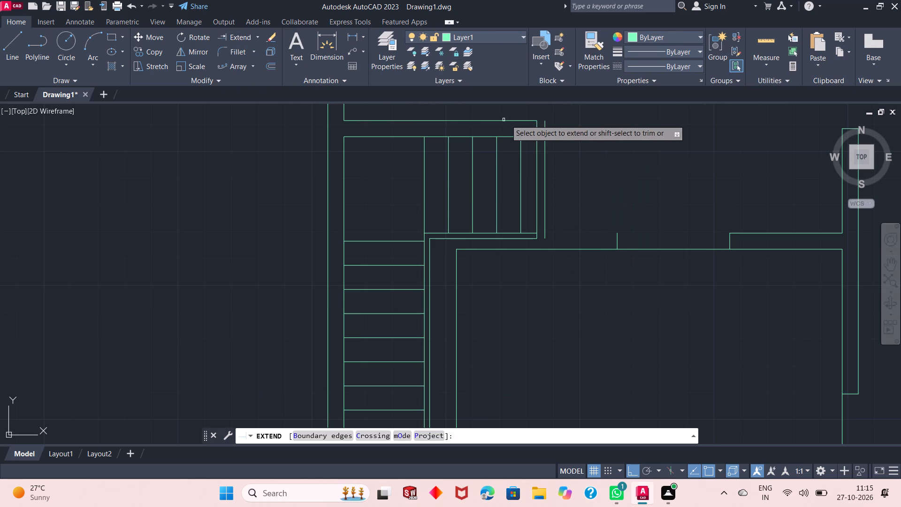
click(515, 121)
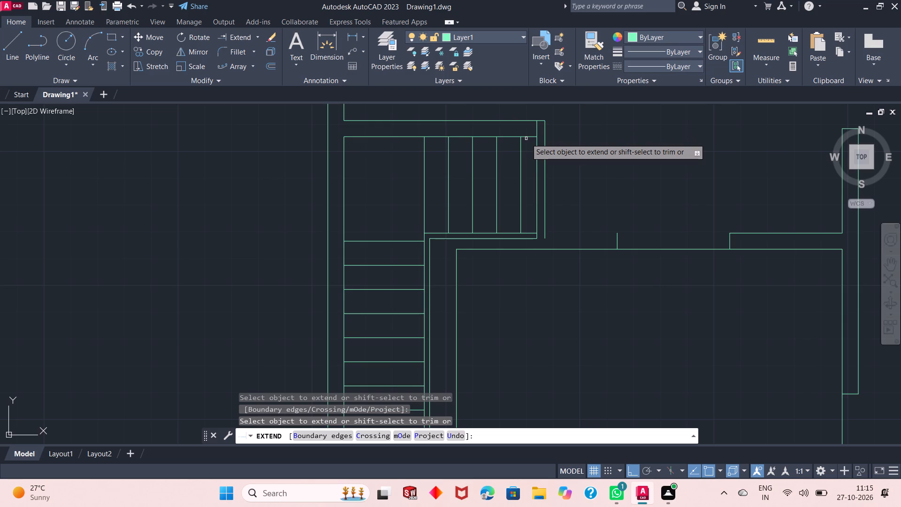
click(528, 138)
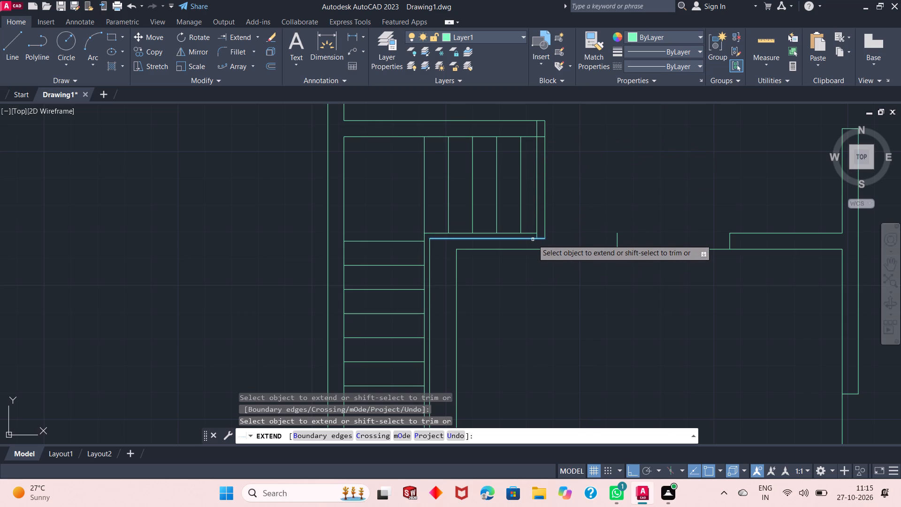
click(533, 239)
click(532, 234)
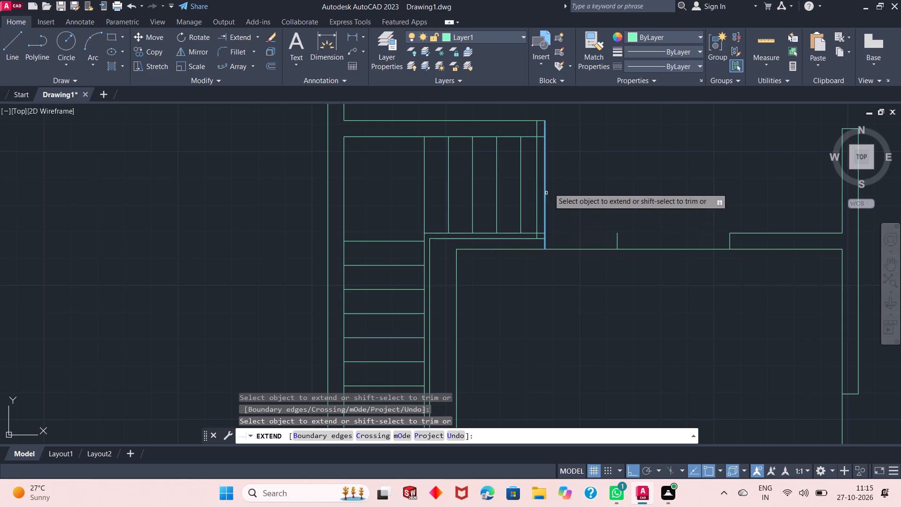
right_click(559, 164)
click(573, 169)
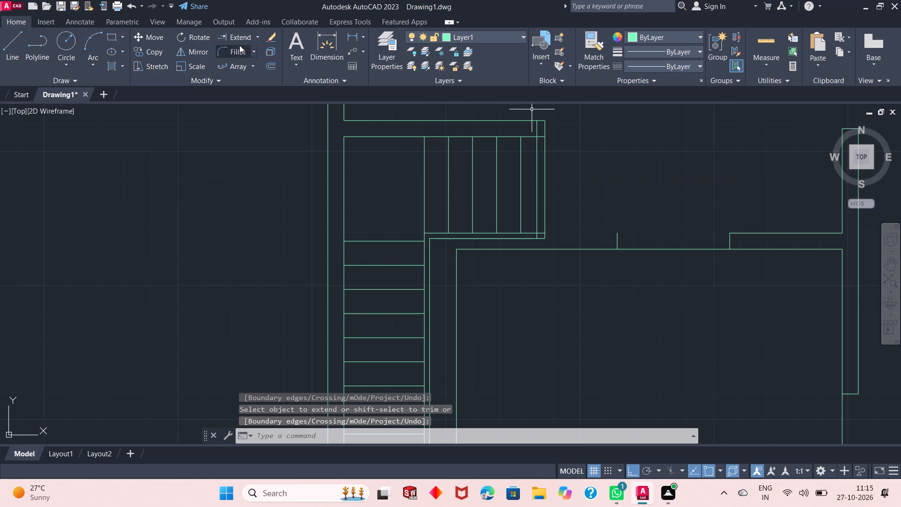
Trim away all segments of the old vertical end line just inside the upper flight's new end line.
click(256, 38)
click(254, 53)
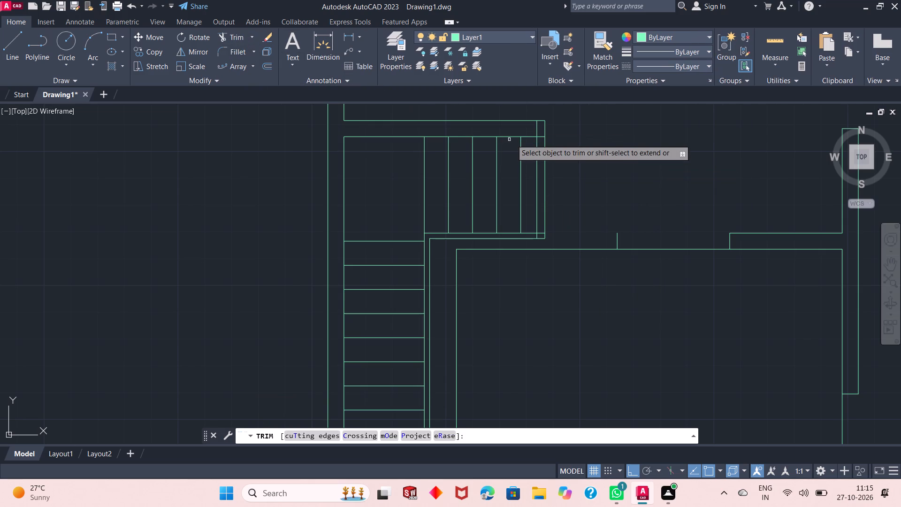
scroll(512, 139, up, 1)
click(558, 119)
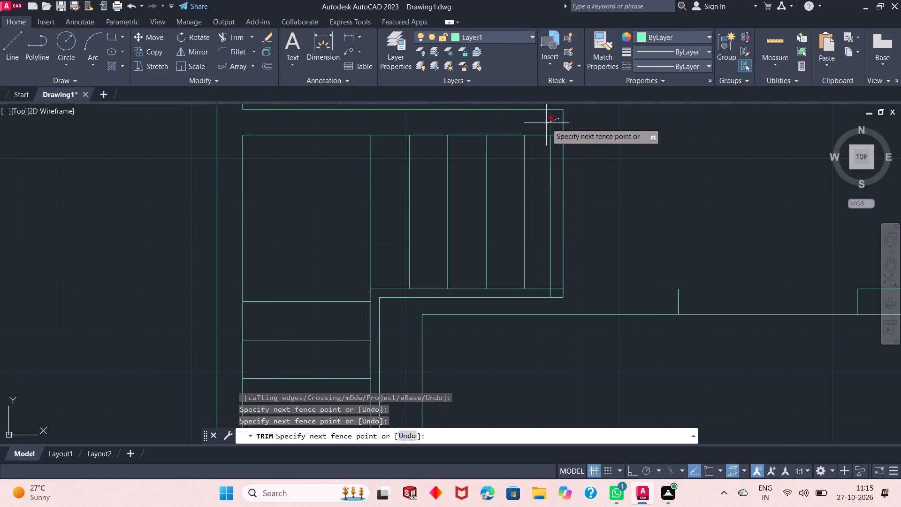
click(546, 123)
scroll(549, 294, up, 1)
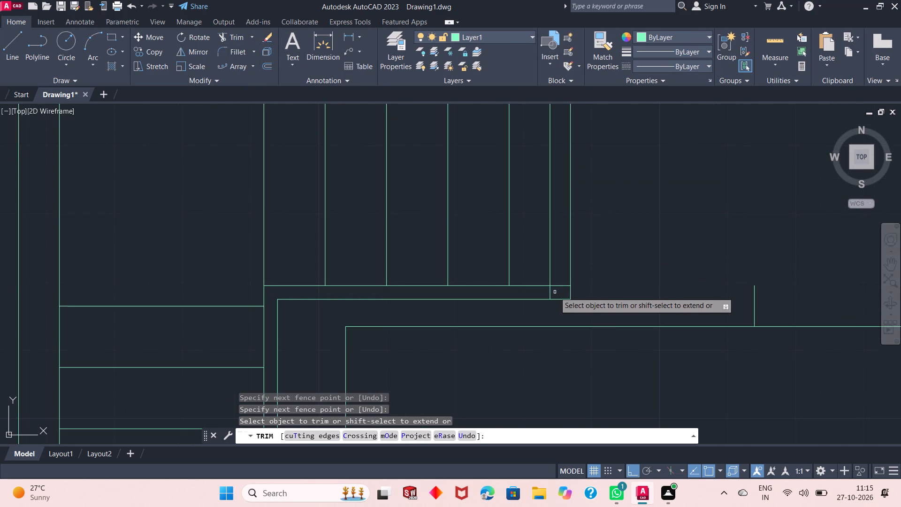
click(555, 292)
click(547, 293)
scroll(547, 289, down, 1)
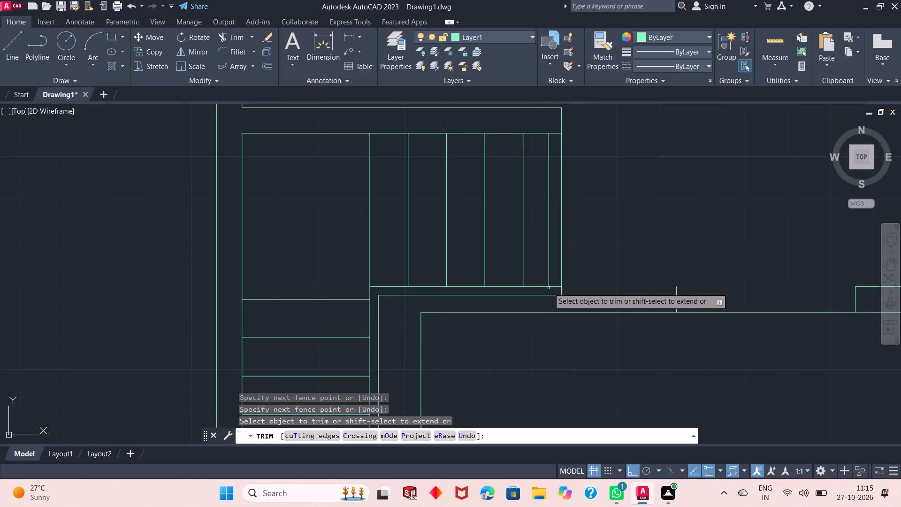
click(556, 241)
click(542, 246)
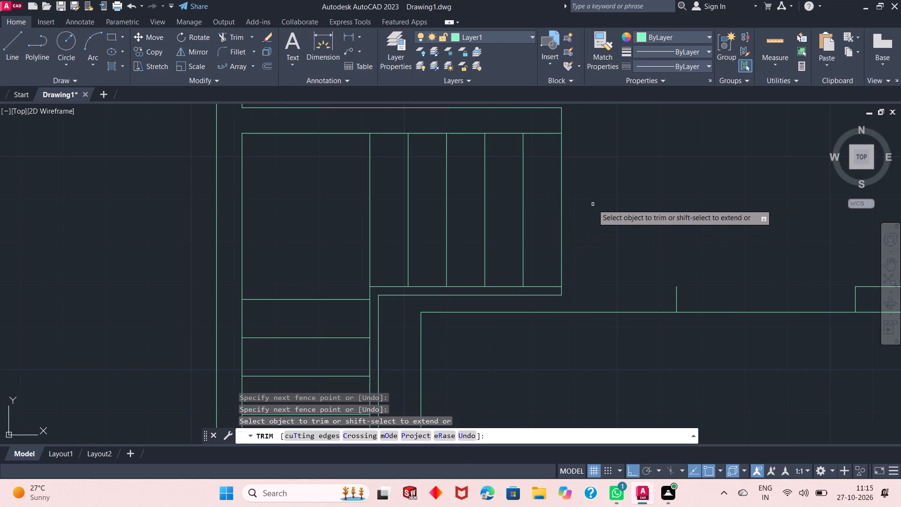
right_click(593, 204)
click(605, 206)
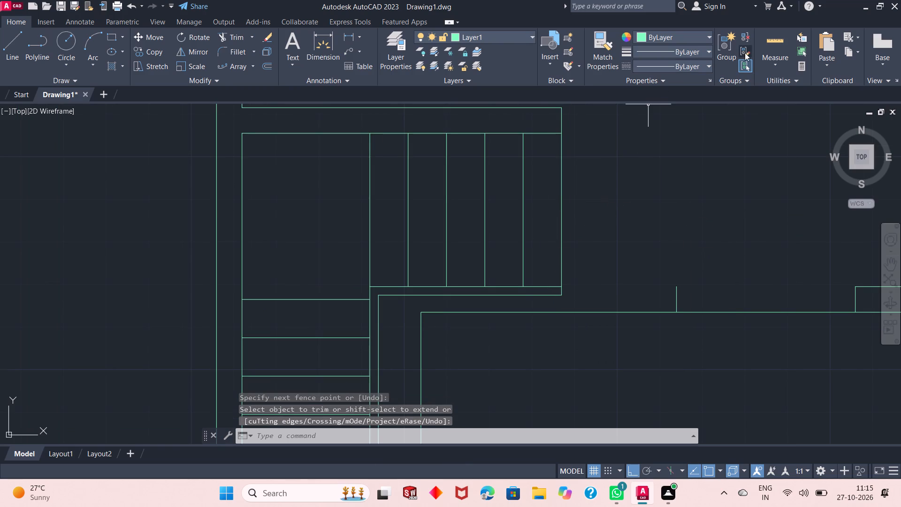
Quick-measure the upper stair flight's end line, tread spacing, width and overall length.
click(771, 44)
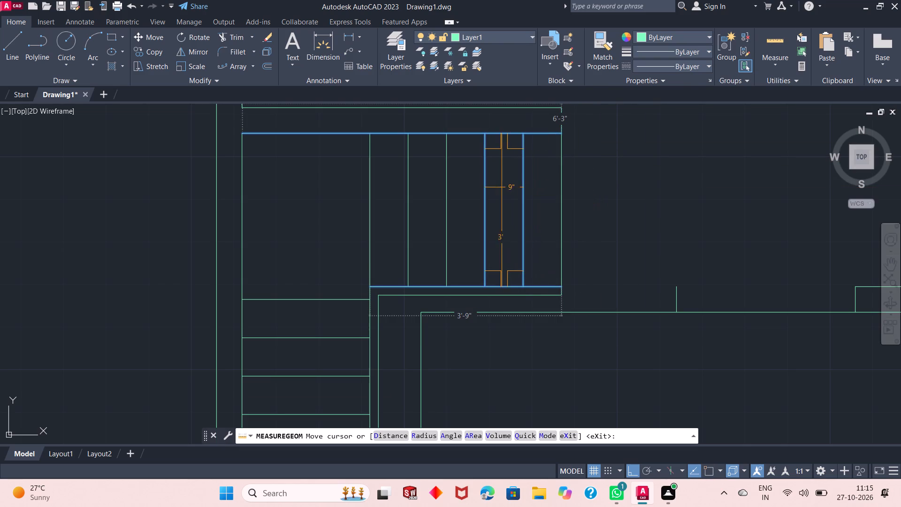
right_click(616, 154)
click(625, 162)
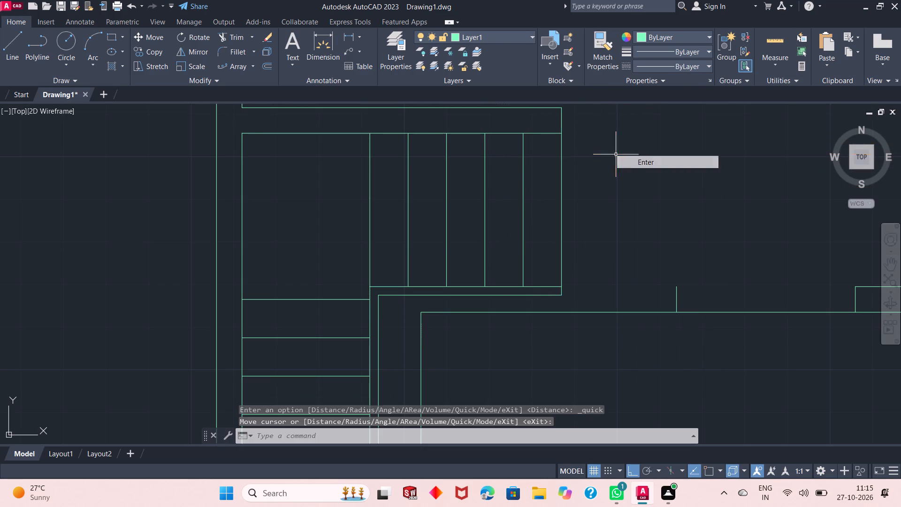
scroll(555, 251, down, 1)
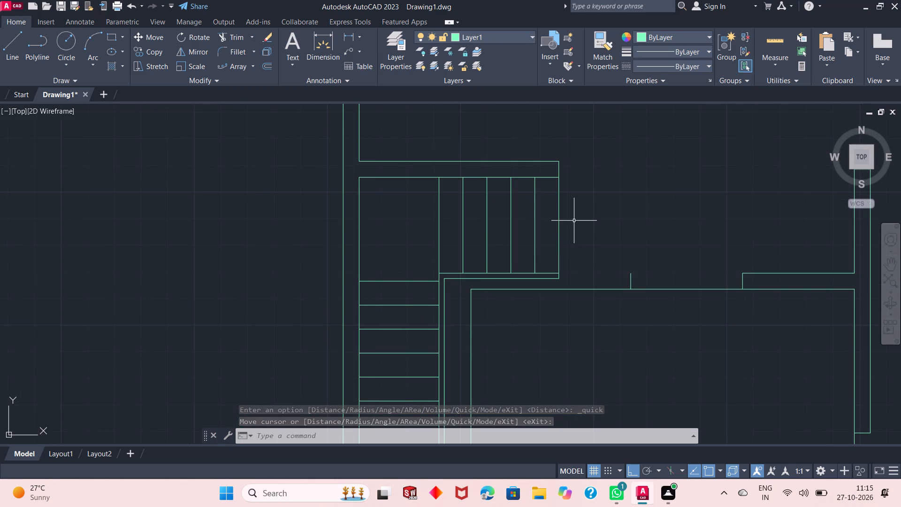
scroll(470, 238, up, 1)
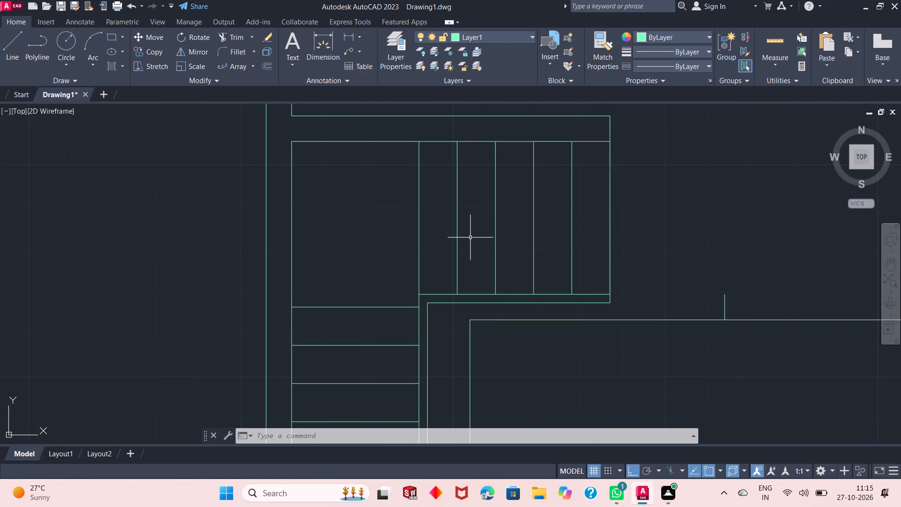
scroll(462, 199, down, 1)
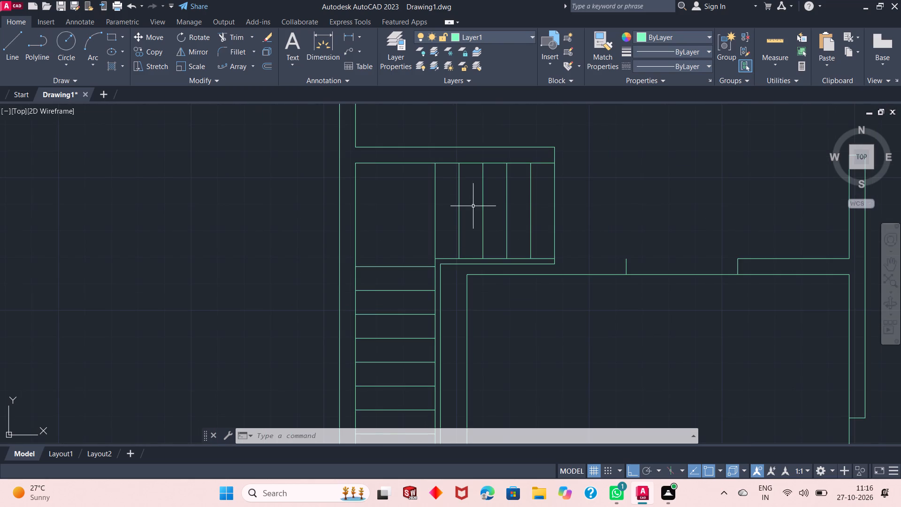
scroll(473, 190, down, 1)
scroll(471, 232, up, 1)
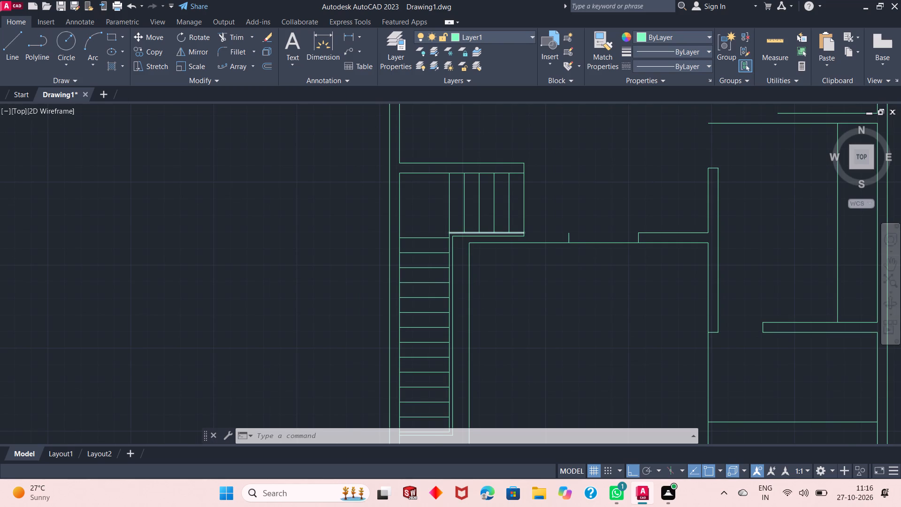
scroll(468, 197, up, 1)
scroll(519, 270, down, 1)
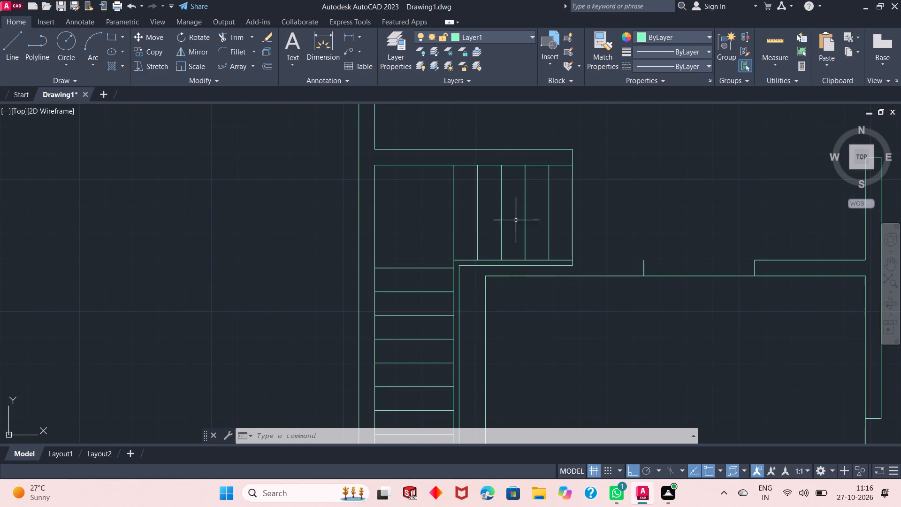
scroll(511, 203, up, 1)
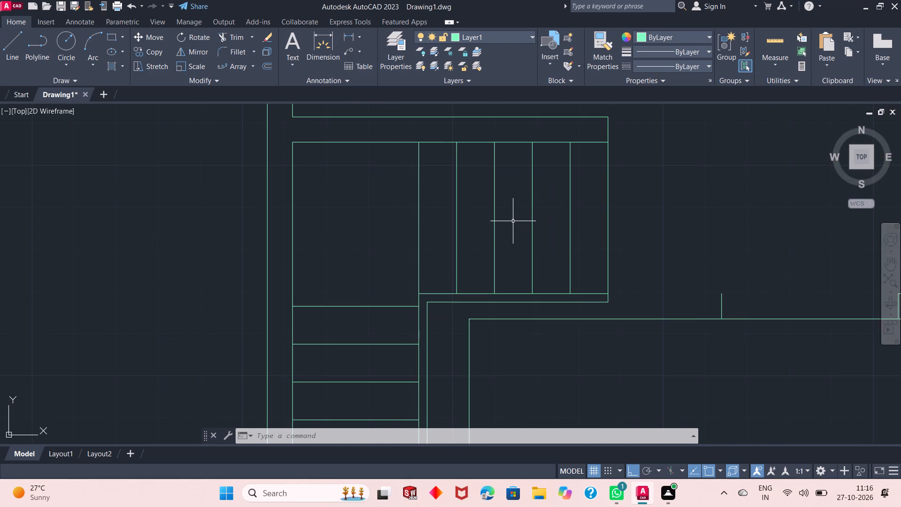
click(765, 43)
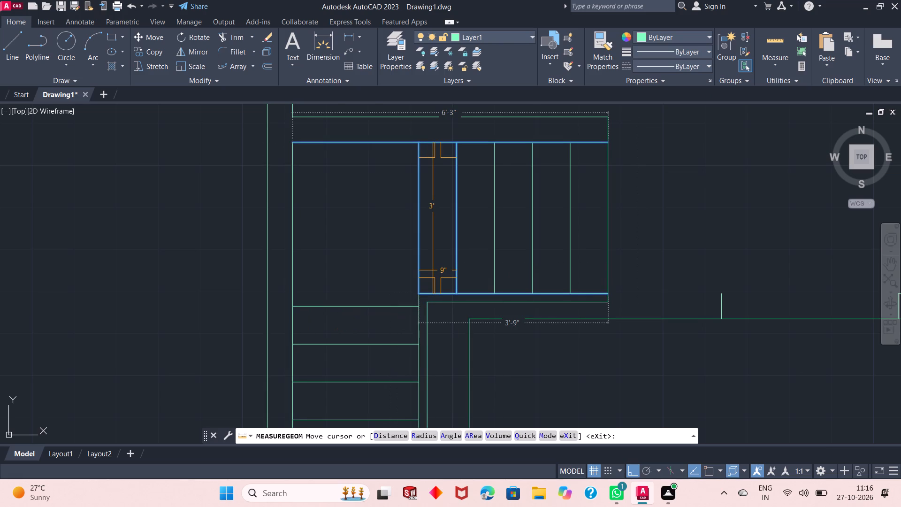
key(Escape)
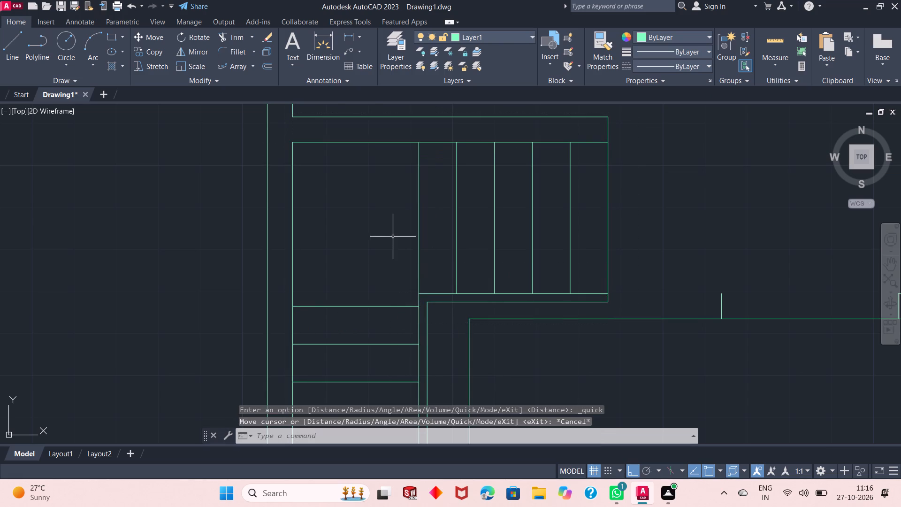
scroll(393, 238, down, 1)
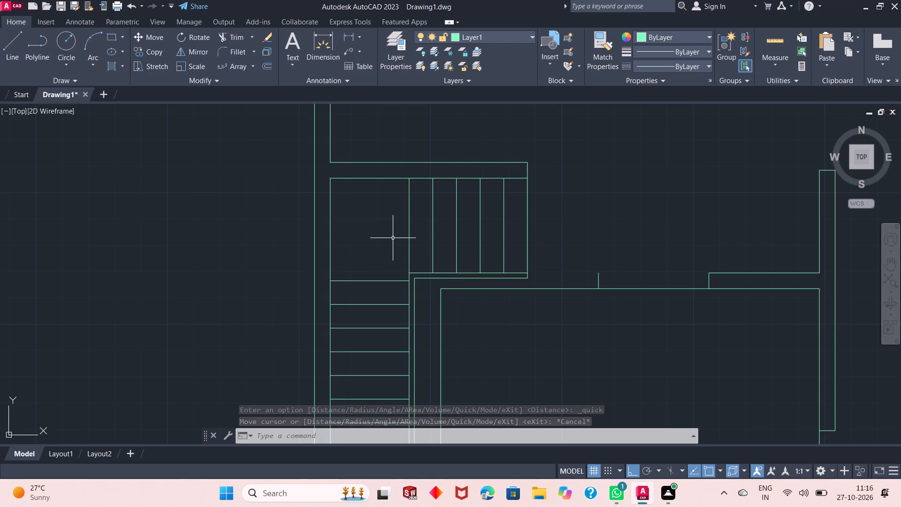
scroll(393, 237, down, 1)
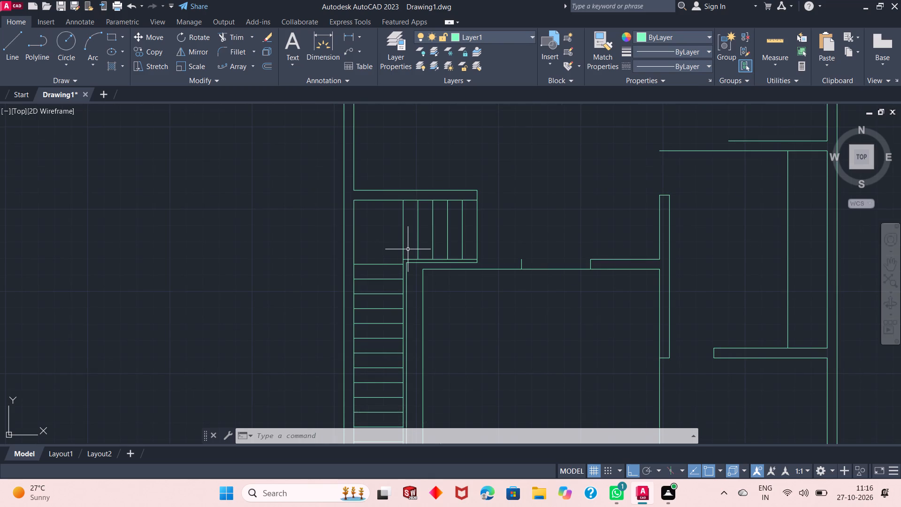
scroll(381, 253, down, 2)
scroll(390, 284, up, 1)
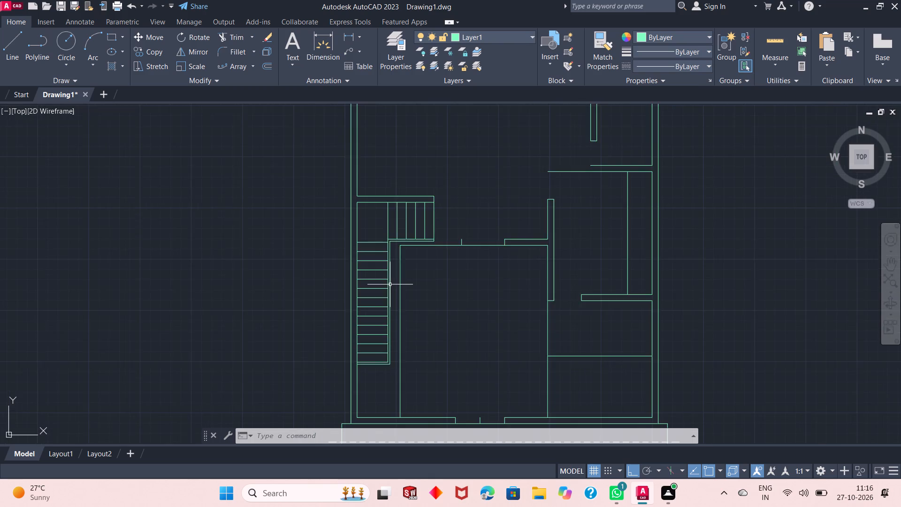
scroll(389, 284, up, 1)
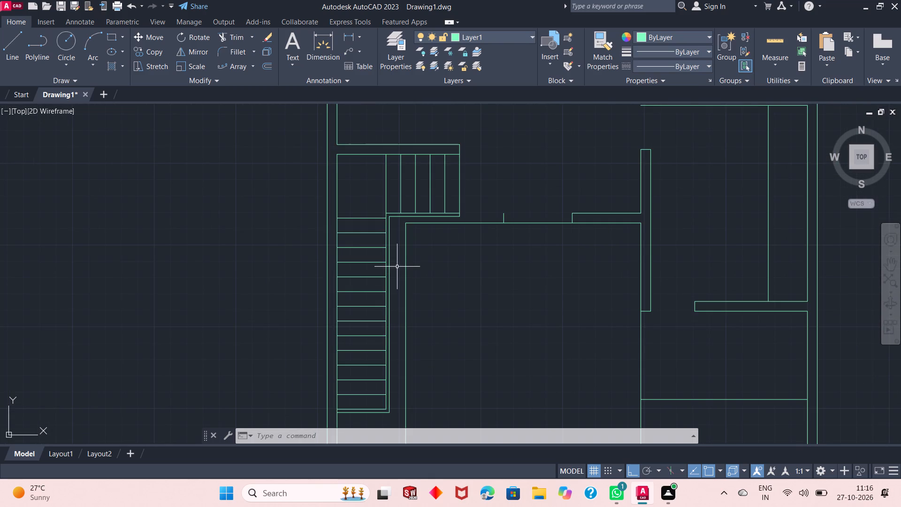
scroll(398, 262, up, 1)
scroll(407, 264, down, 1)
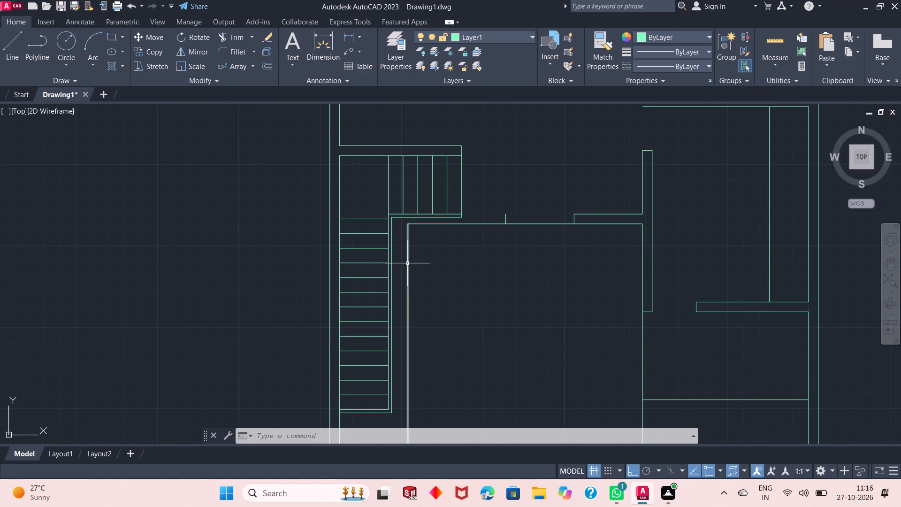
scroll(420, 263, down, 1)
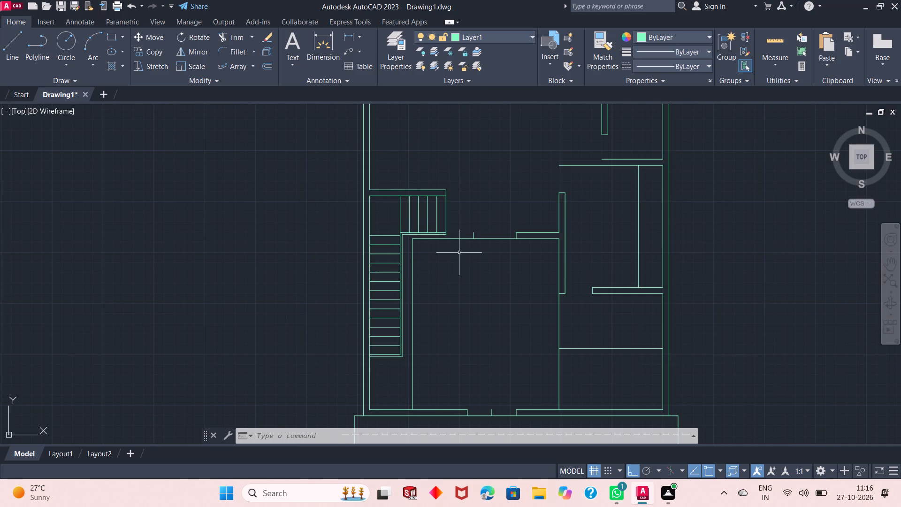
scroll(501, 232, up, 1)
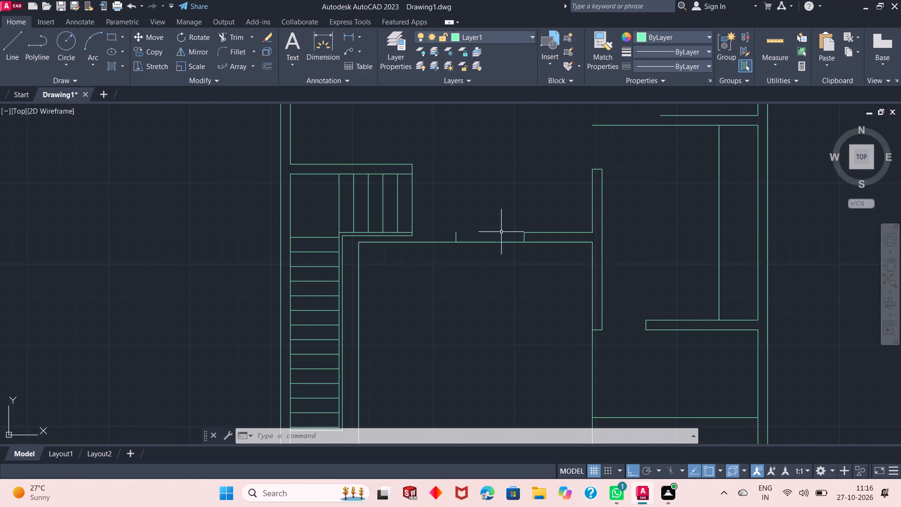
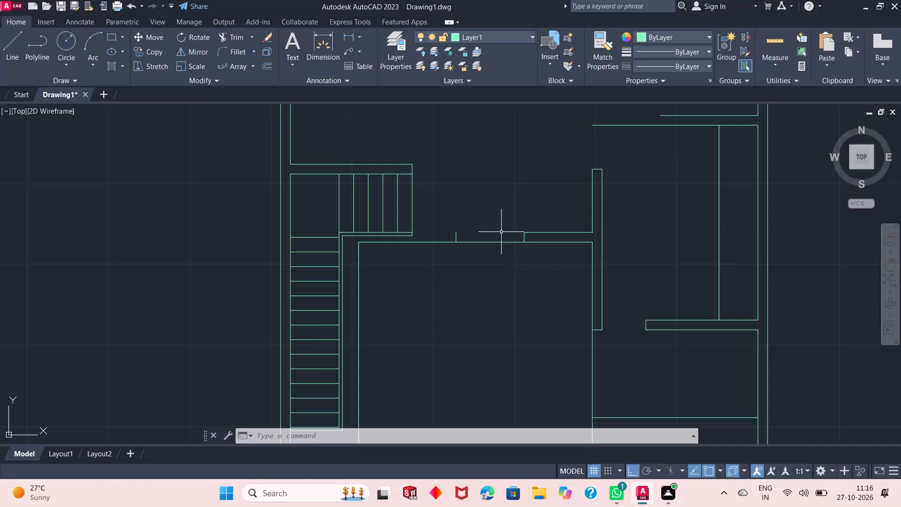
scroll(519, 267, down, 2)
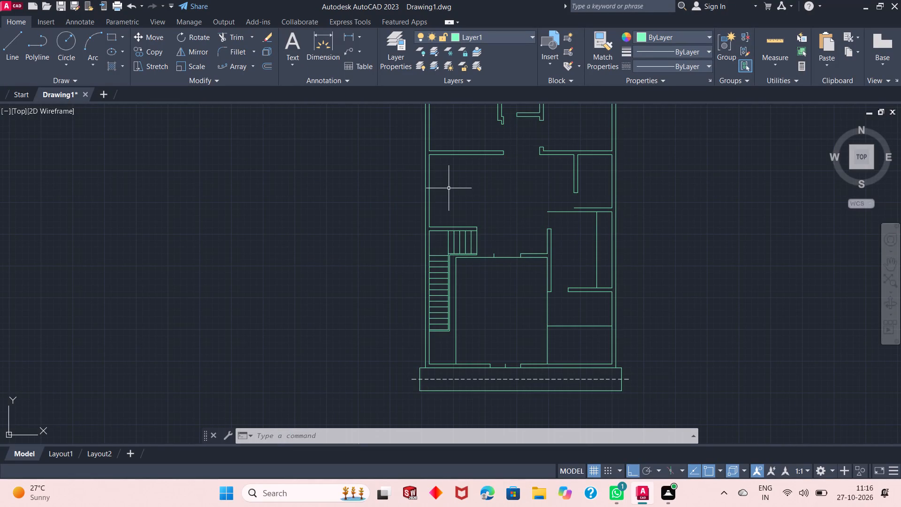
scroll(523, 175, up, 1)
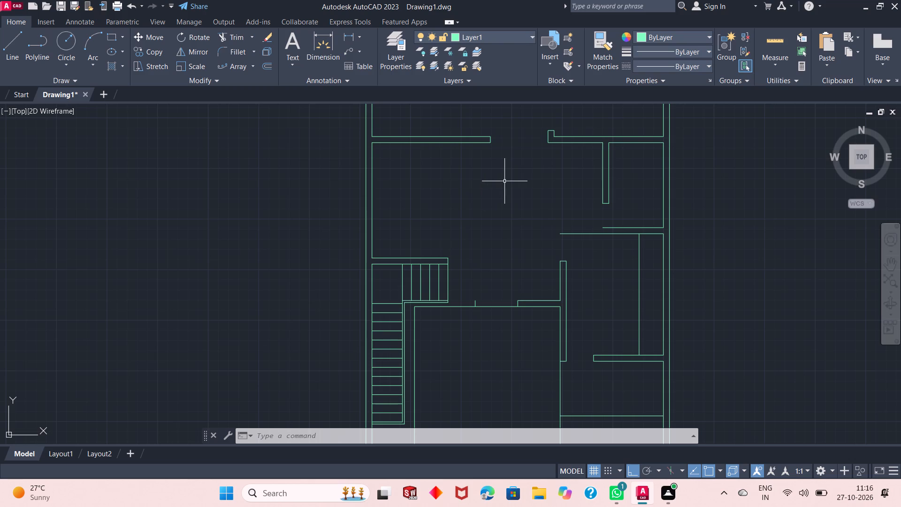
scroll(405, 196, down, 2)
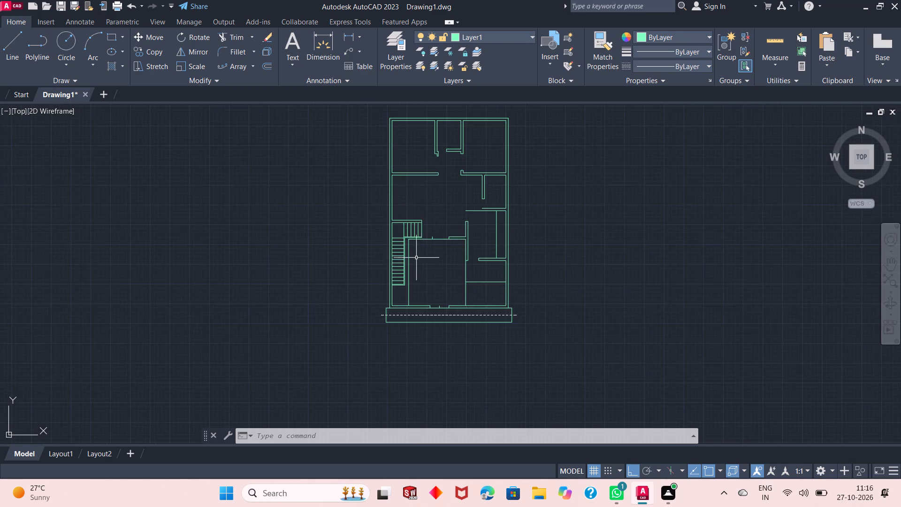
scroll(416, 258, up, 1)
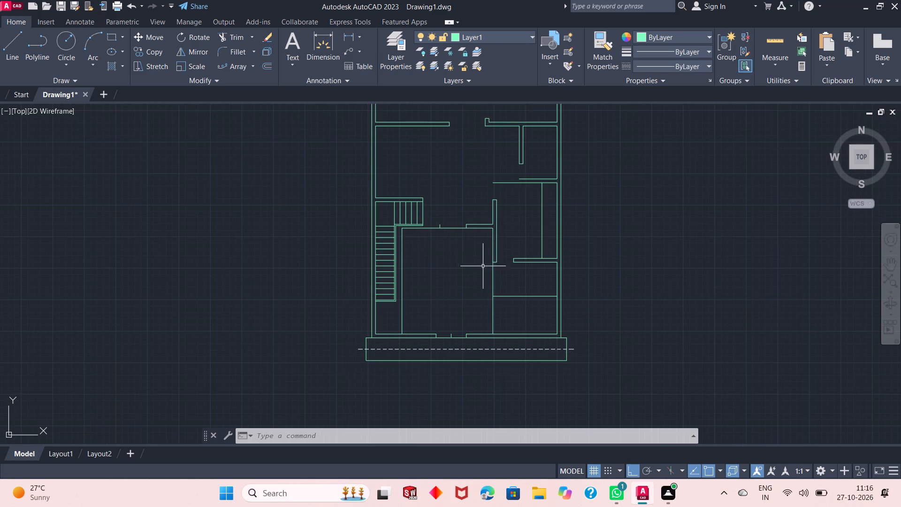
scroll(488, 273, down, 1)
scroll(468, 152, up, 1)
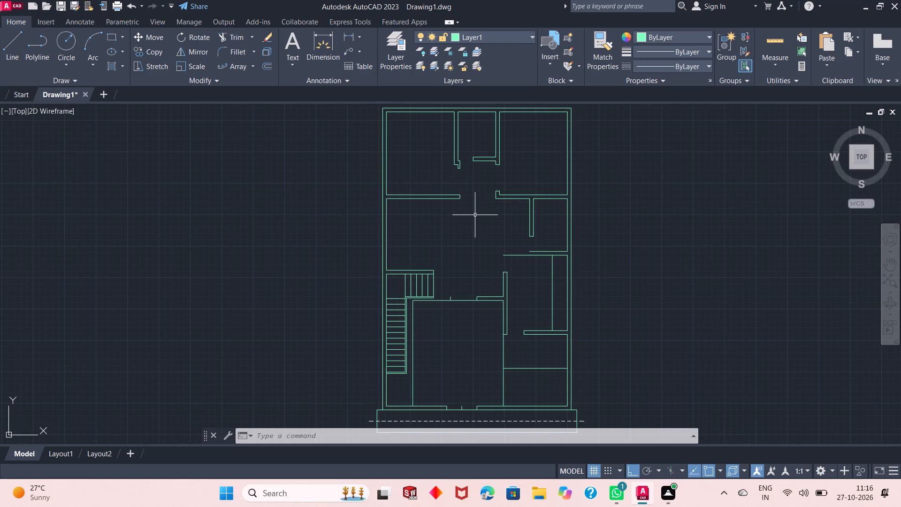
Make Layer4 the current layer.
click(512, 36)
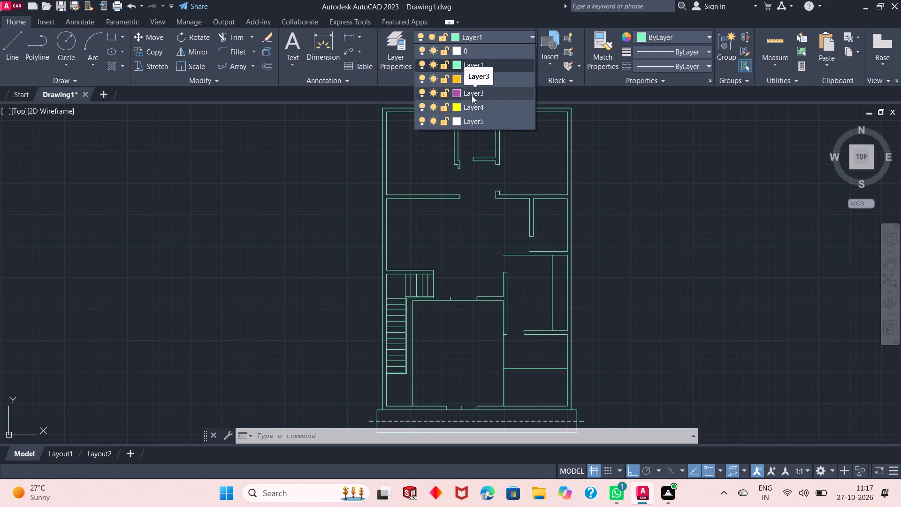
click(472, 95)
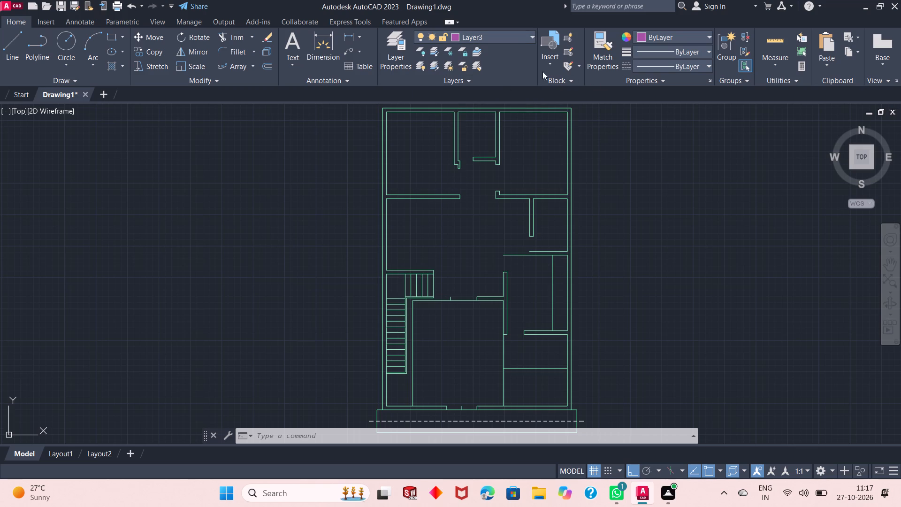
click(510, 31)
click(485, 107)
Draw the door leaf from the upper-left room's lower wall end with lines 1" up, 3'6" left, 1" up, 3'4" right, and down to the wall.
click(12, 48)
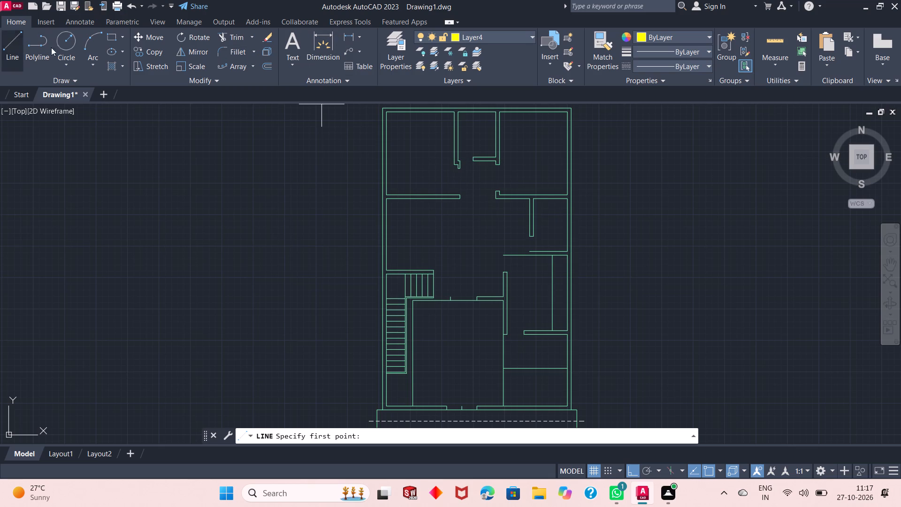
scroll(459, 158, up, 1)
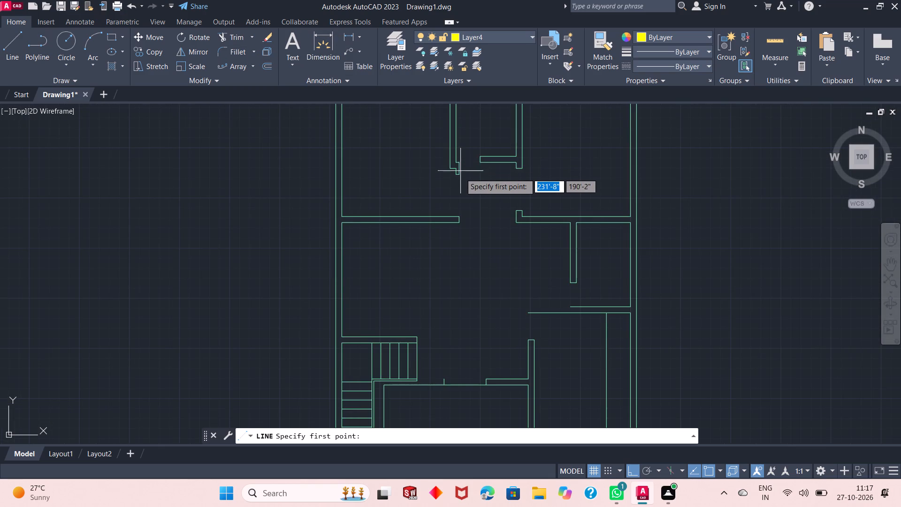
scroll(461, 175, up, 3)
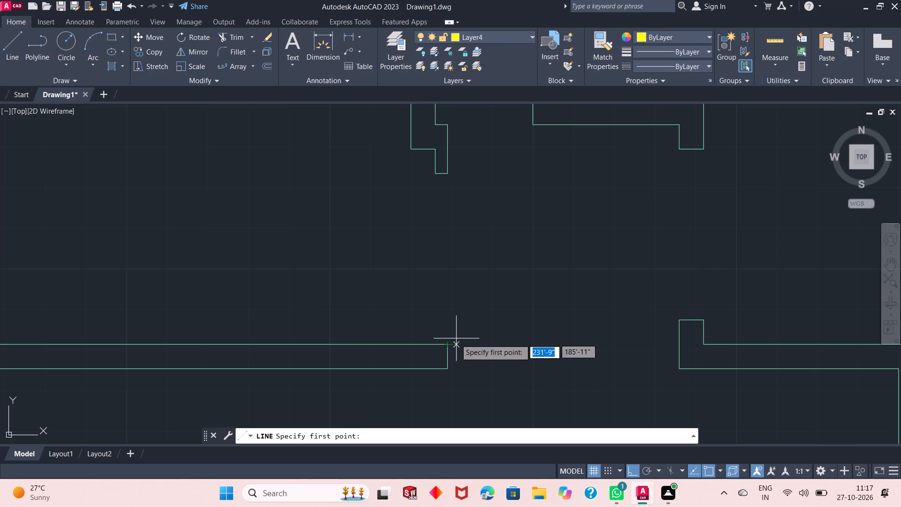
click(448, 344)
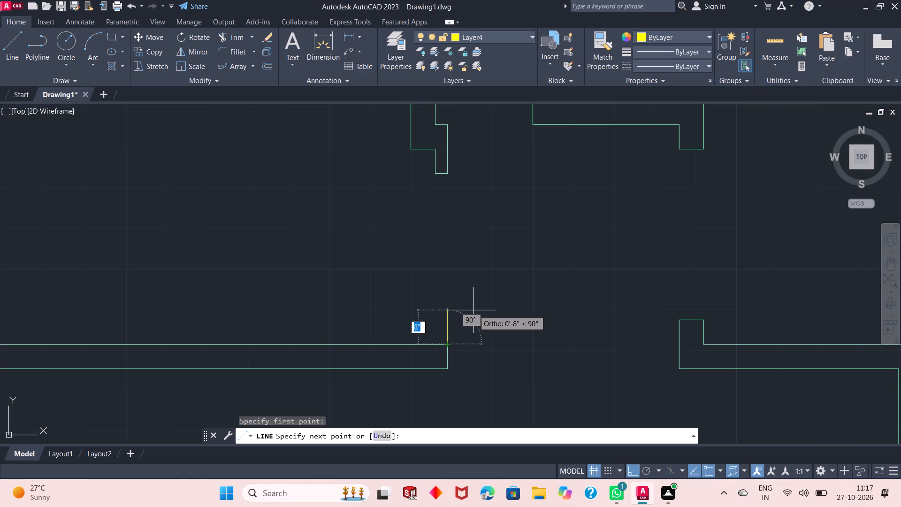
text(1")
key(Return)
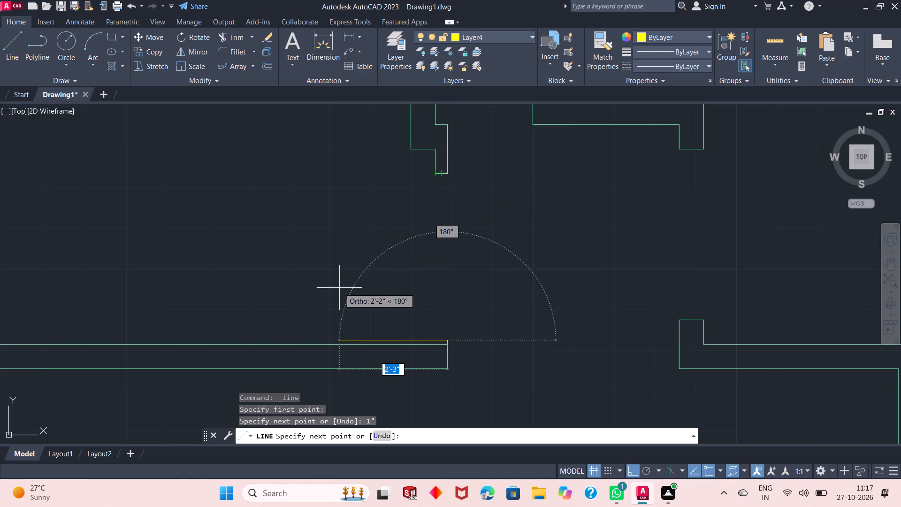
text(3'6")
key(Return)
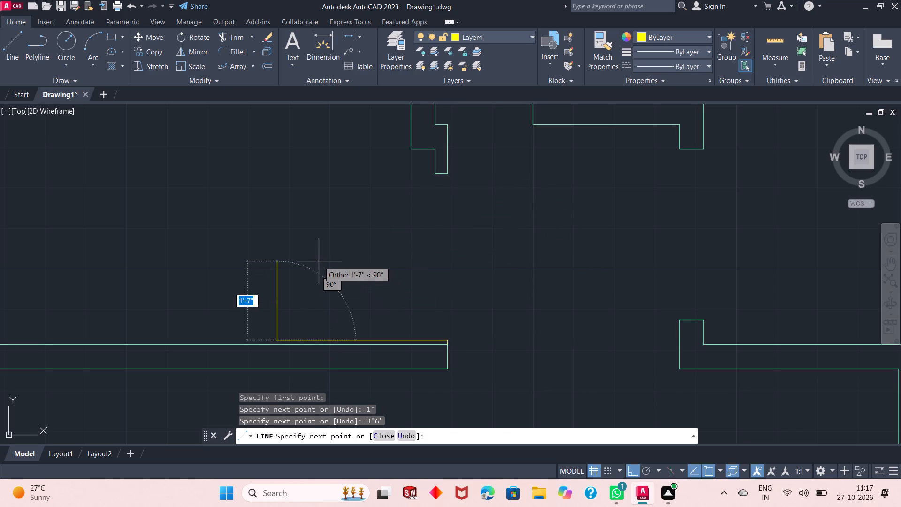
text(1")
key(Return)
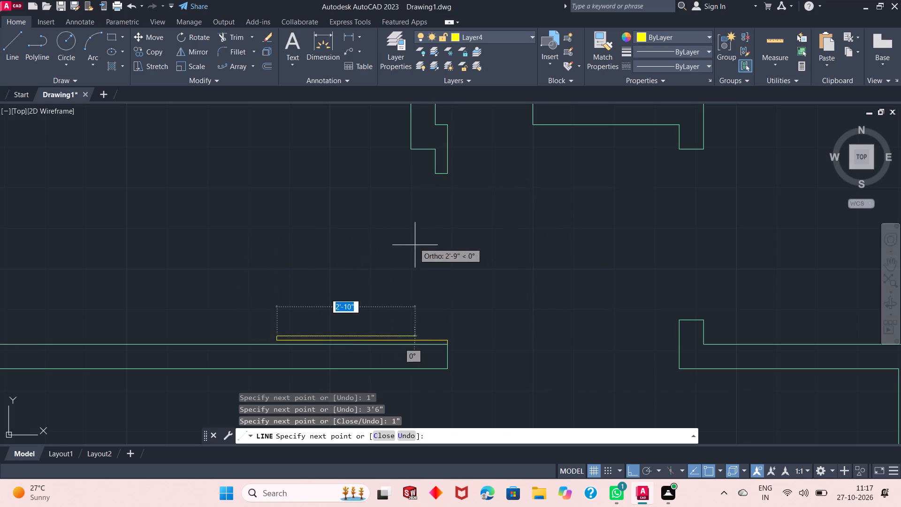
scroll(428, 343, up, 4)
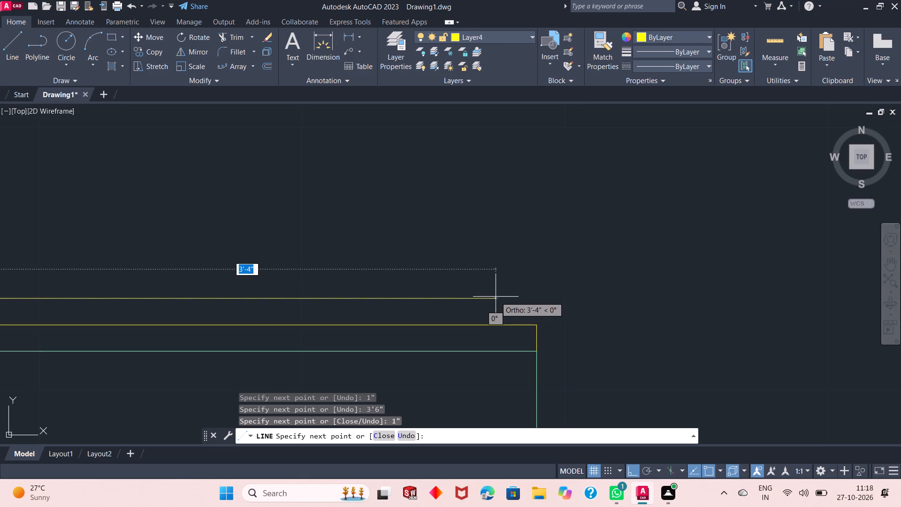
text(3;)
key(BackSpace)
text('4")
key(Return)
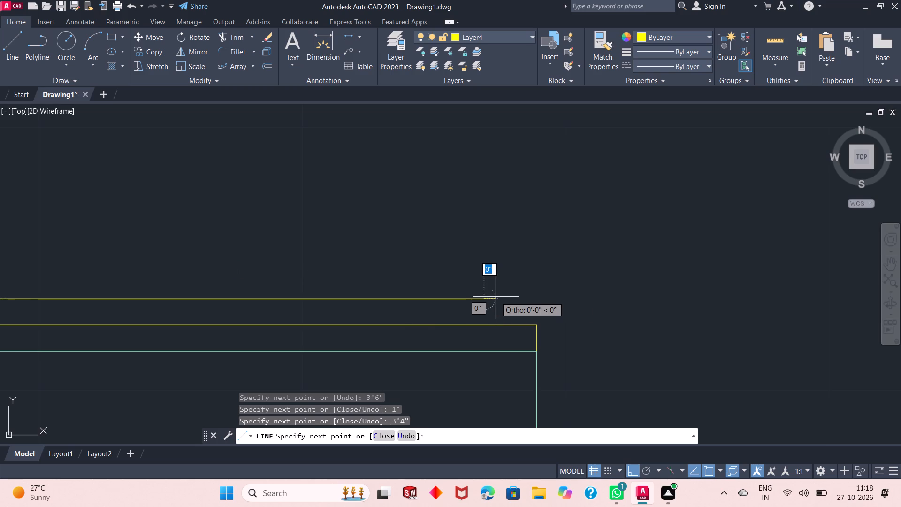
click(480, 350)
right_click(533, 288)
click(552, 291)
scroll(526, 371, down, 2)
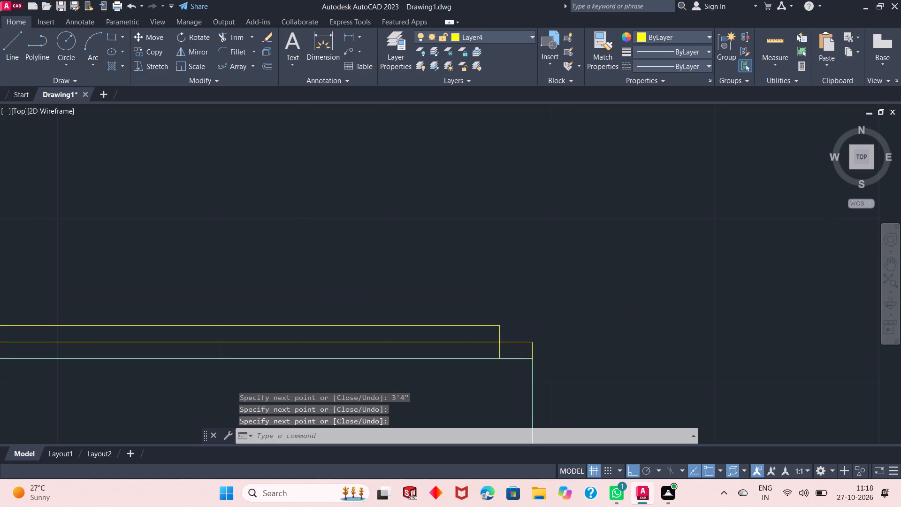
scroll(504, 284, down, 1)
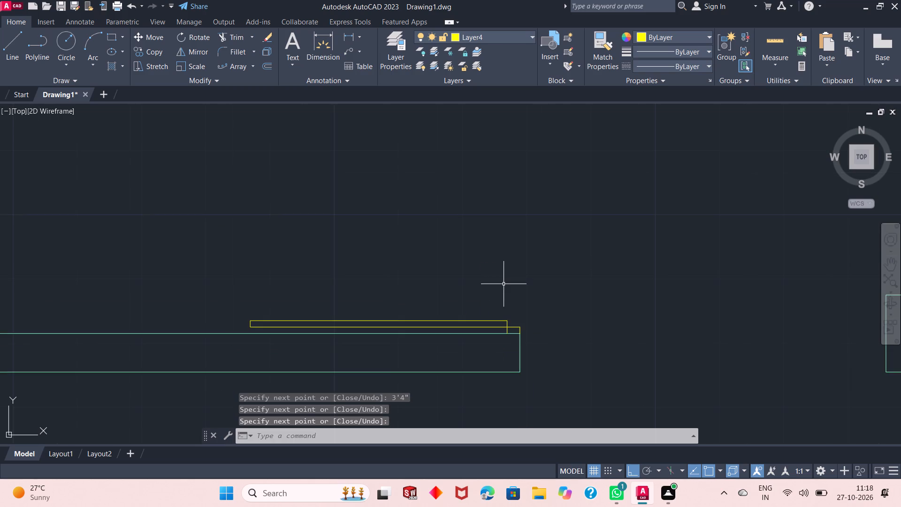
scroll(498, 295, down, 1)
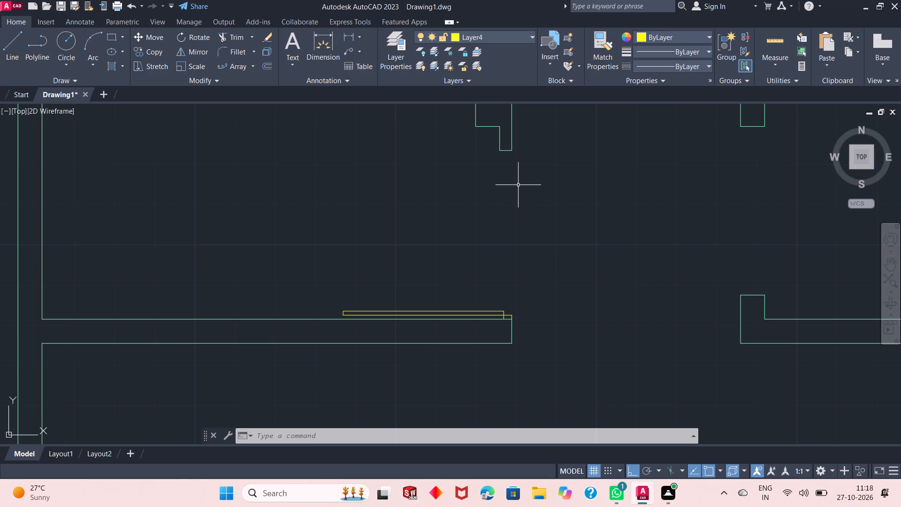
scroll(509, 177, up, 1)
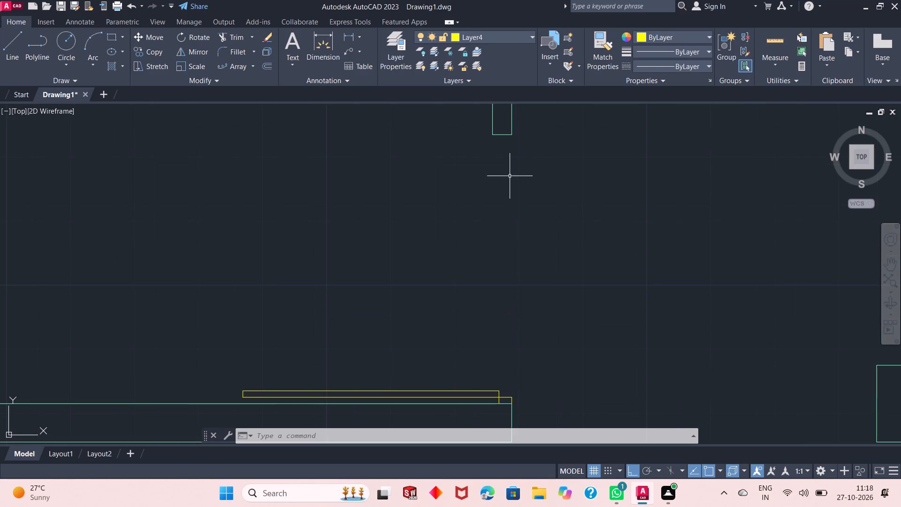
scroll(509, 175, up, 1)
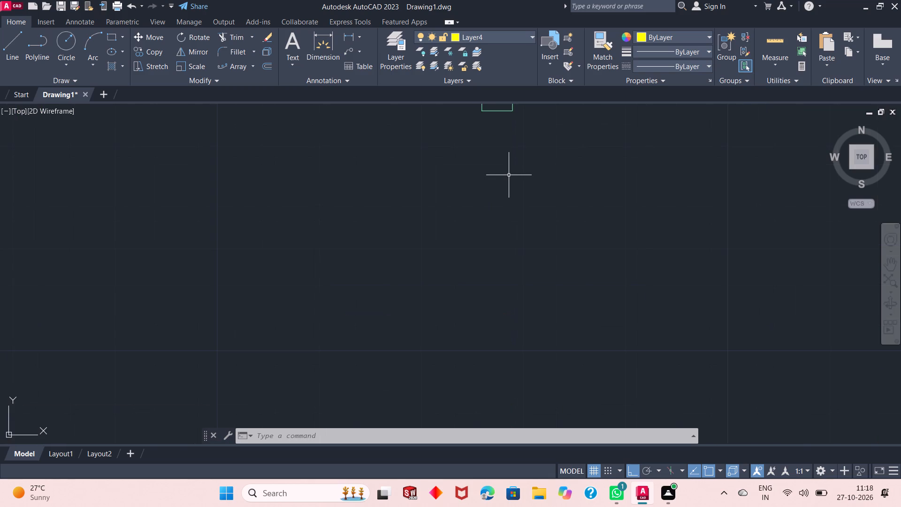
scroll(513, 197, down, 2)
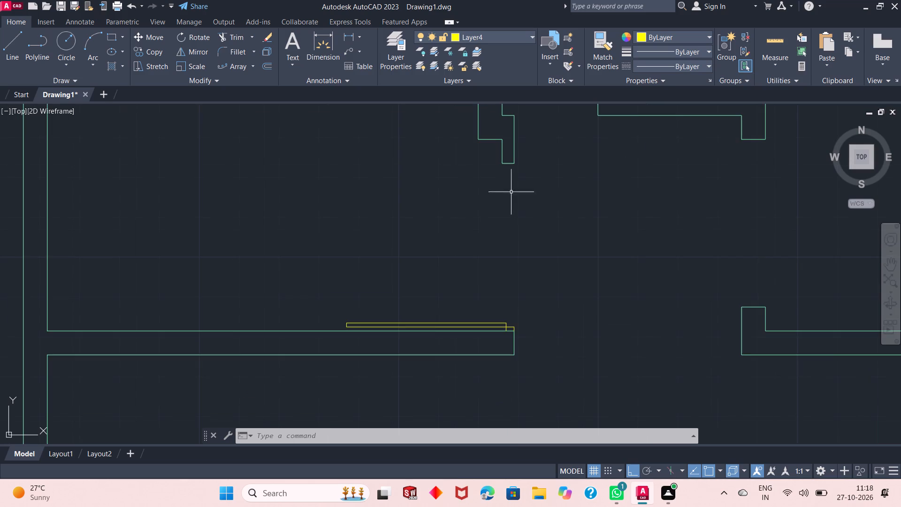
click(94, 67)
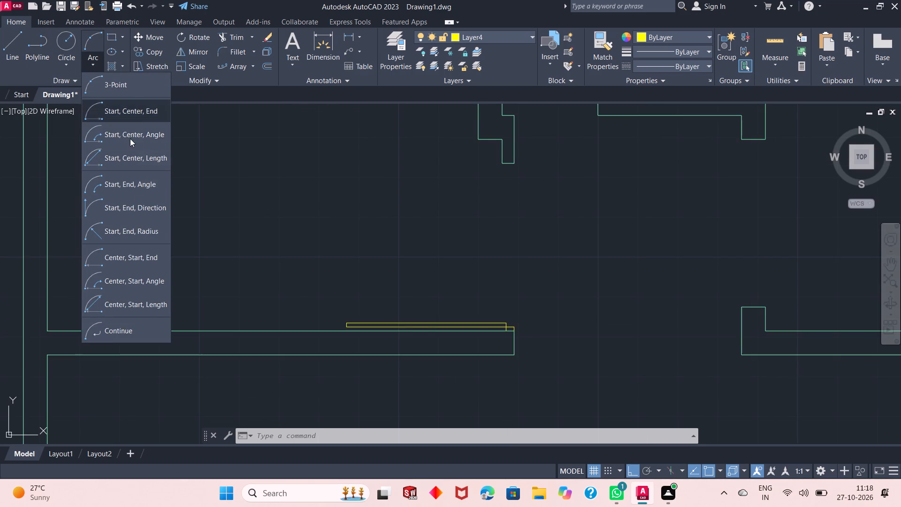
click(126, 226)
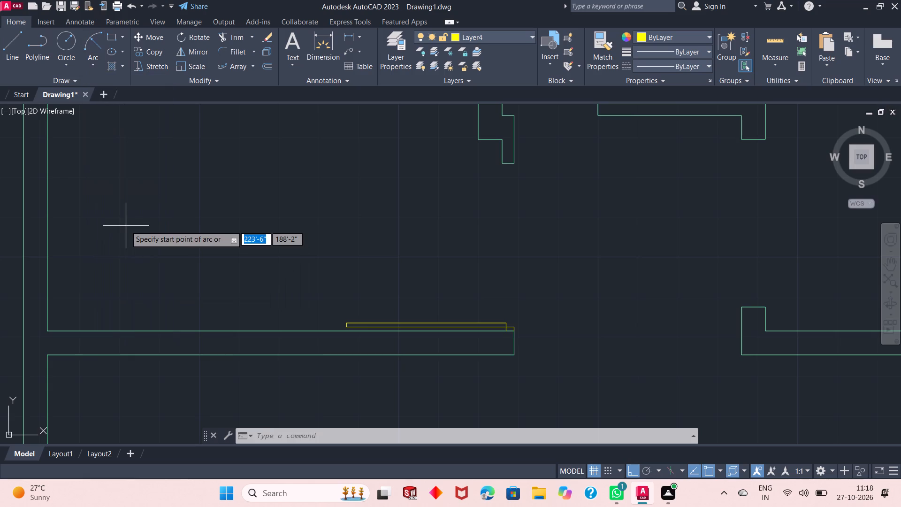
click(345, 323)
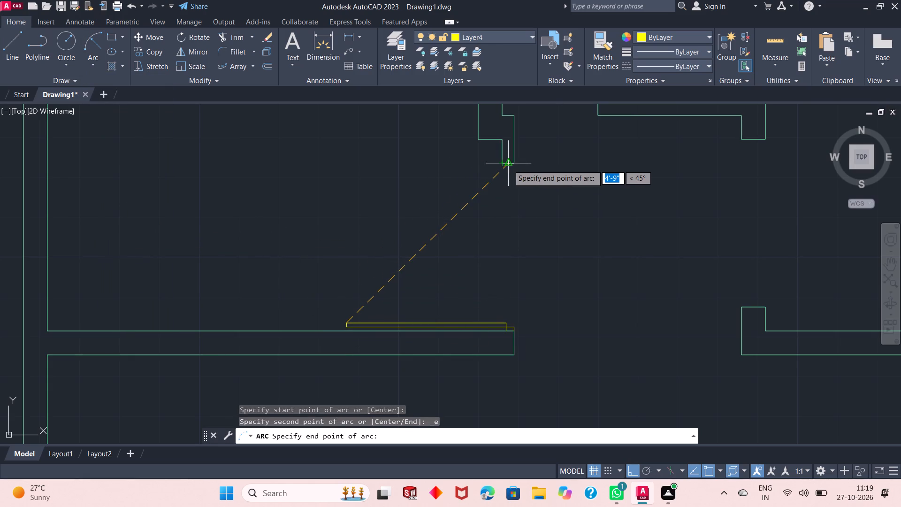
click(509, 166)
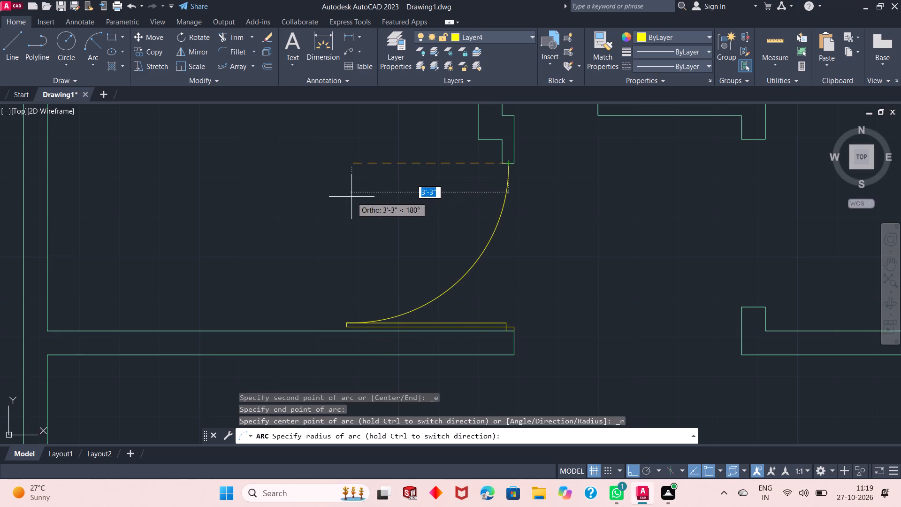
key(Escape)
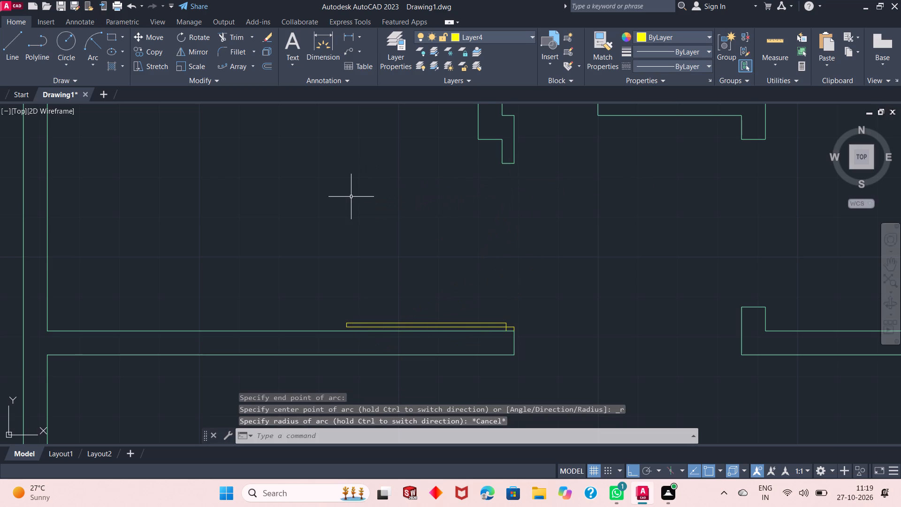
Draw the door swing as a Start, End, Radius arc from the opposite jamb's end midpoint to the leaf's free end, radius 3'6".
click(99, 45)
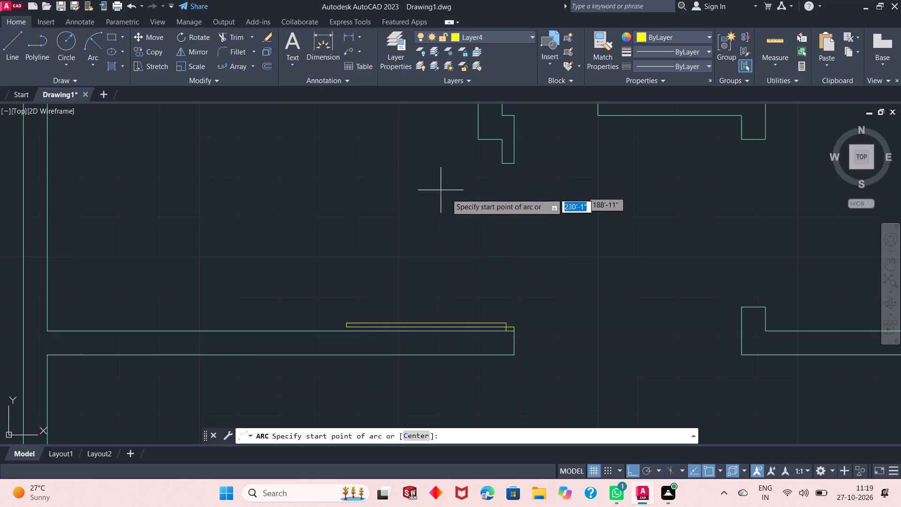
click(510, 165)
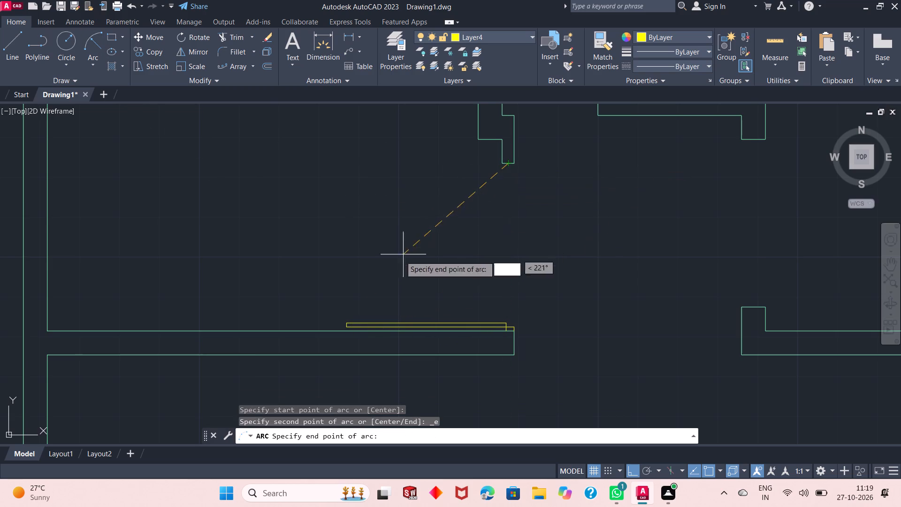
click(348, 321)
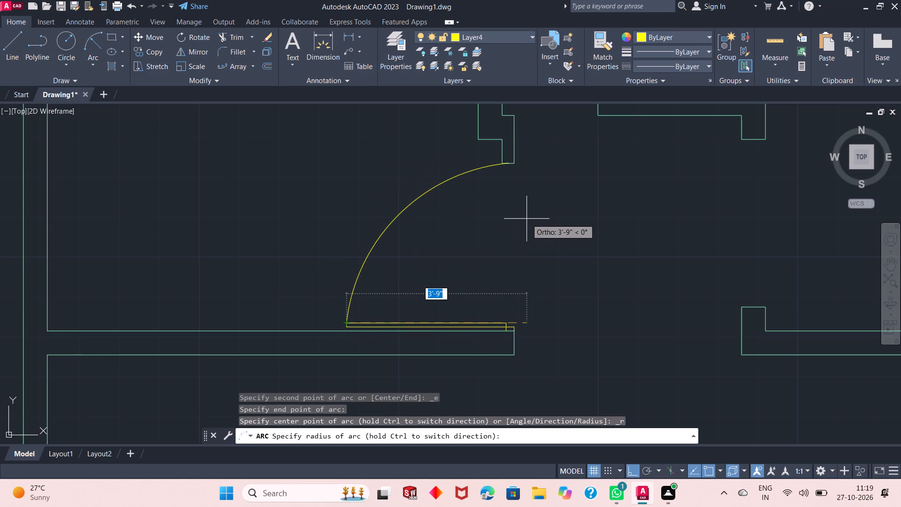
text(3'6")
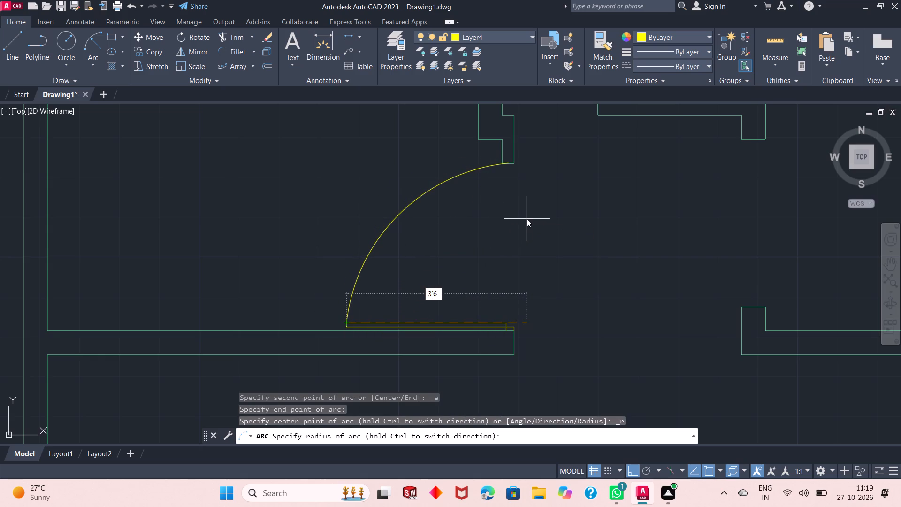
key(Return)
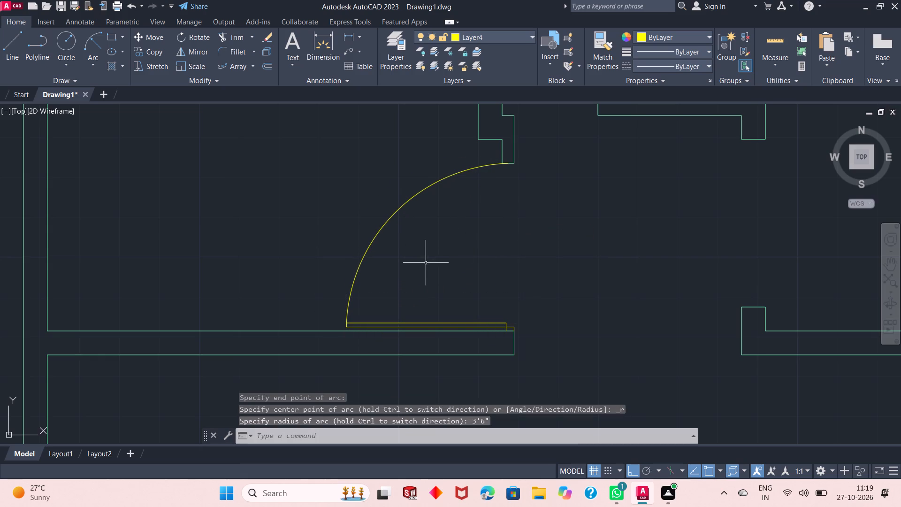
scroll(426, 263, down, 1)
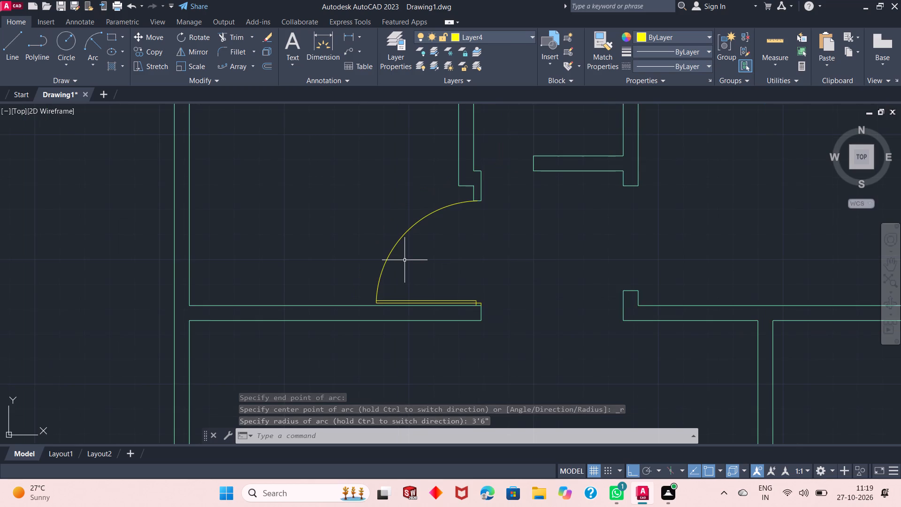
scroll(404, 260, down, 1)
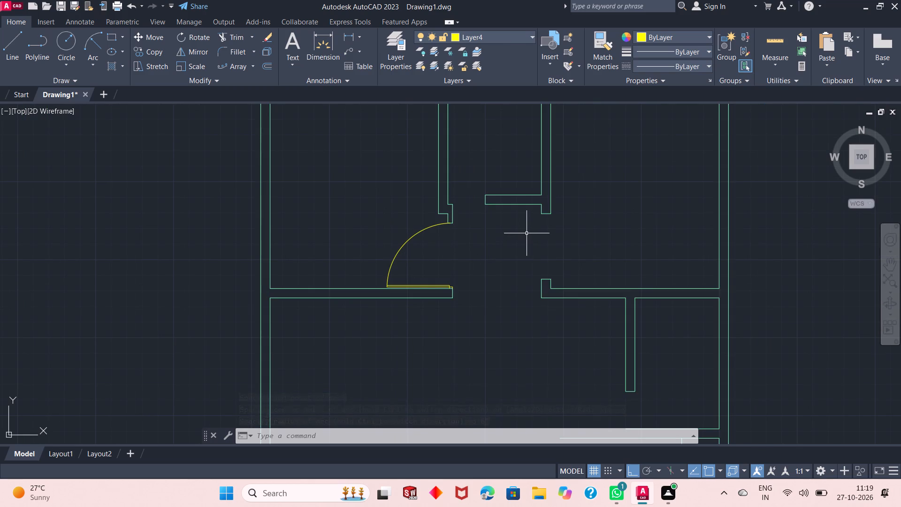
Draw the upper-middle room's door leaf from the wall face level with the opposite jamb's midpoint: 1" right, 2' up, 1" right, 1'10" down, left to the wall.
scroll(501, 275, down, 2)
scroll(490, 223, up, 3)
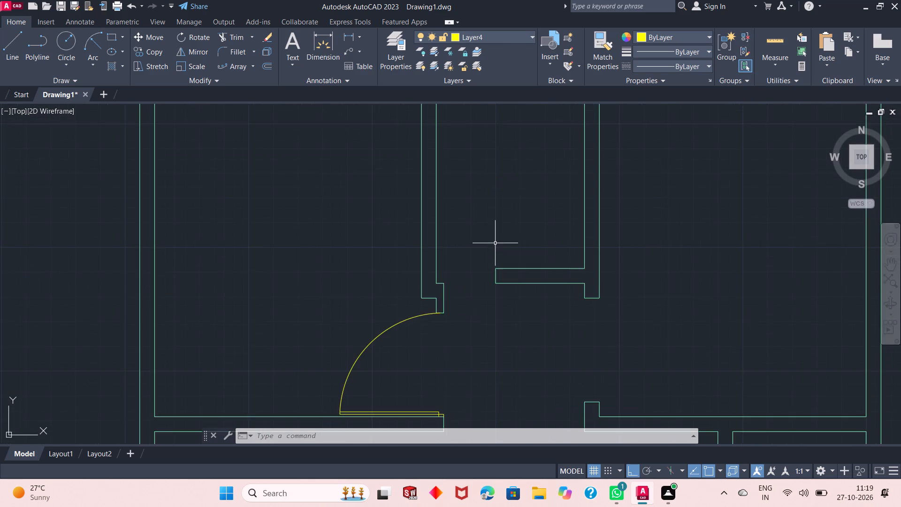
scroll(495, 241, up, 1)
scroll(491, 258, down, 1)
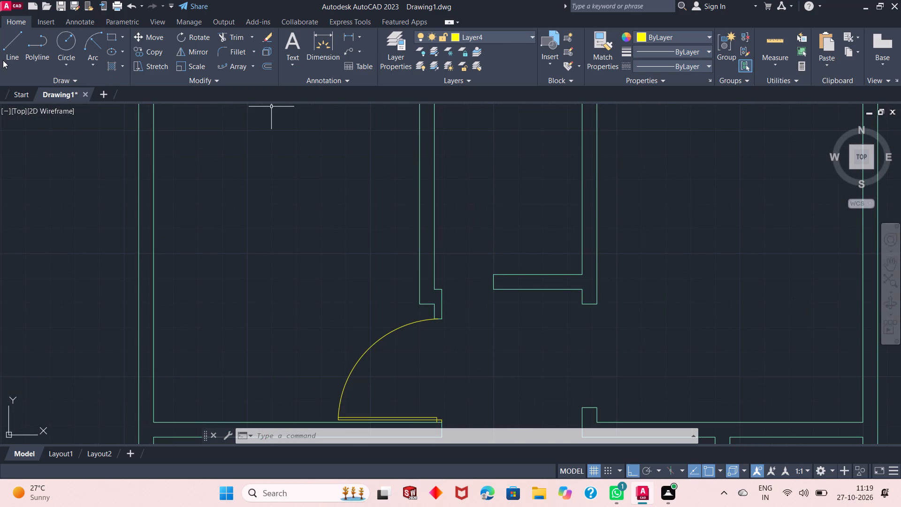
click(4, 49)
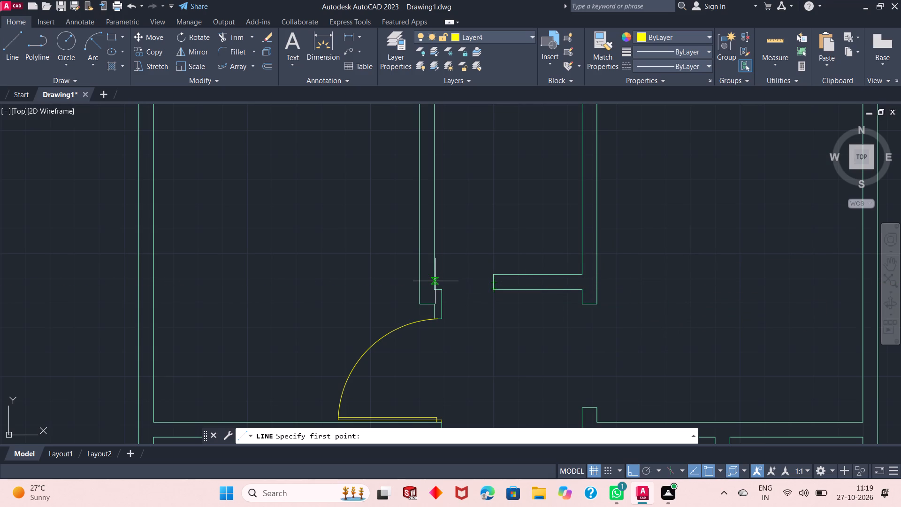
scroll(435, 282, up, 5)
scroll(606, 292, down, 1)
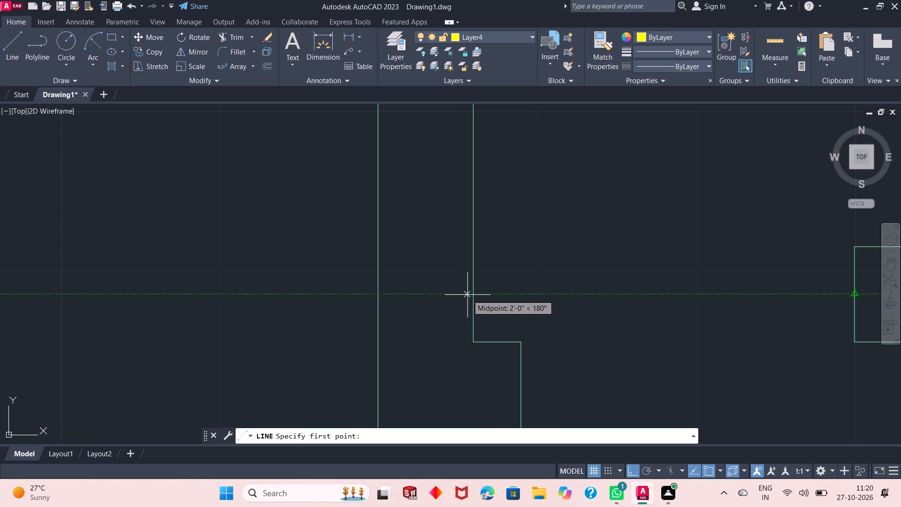
click(471, 295)
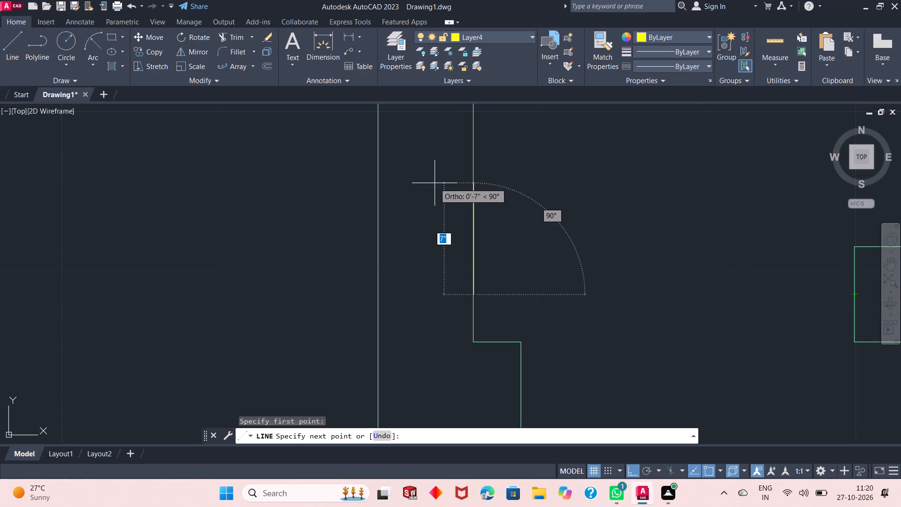
text(1")
key(Return)
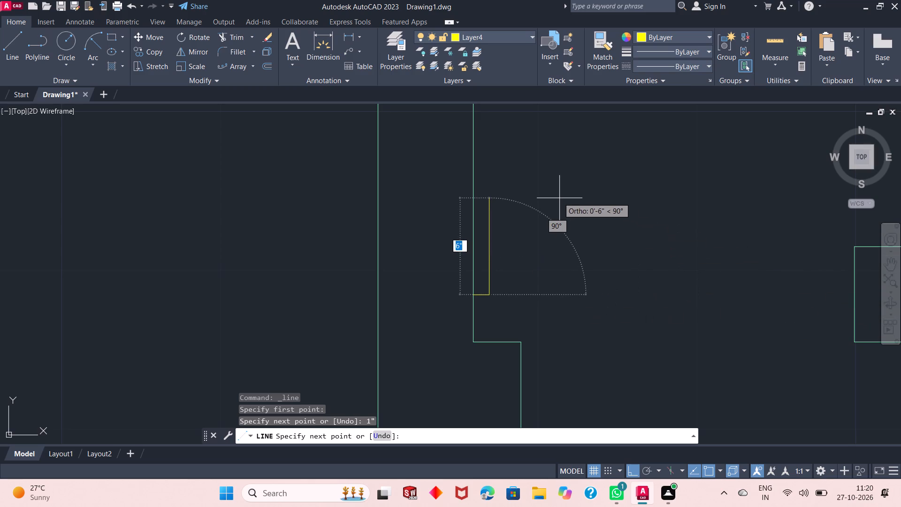
text(2')
key(Return)
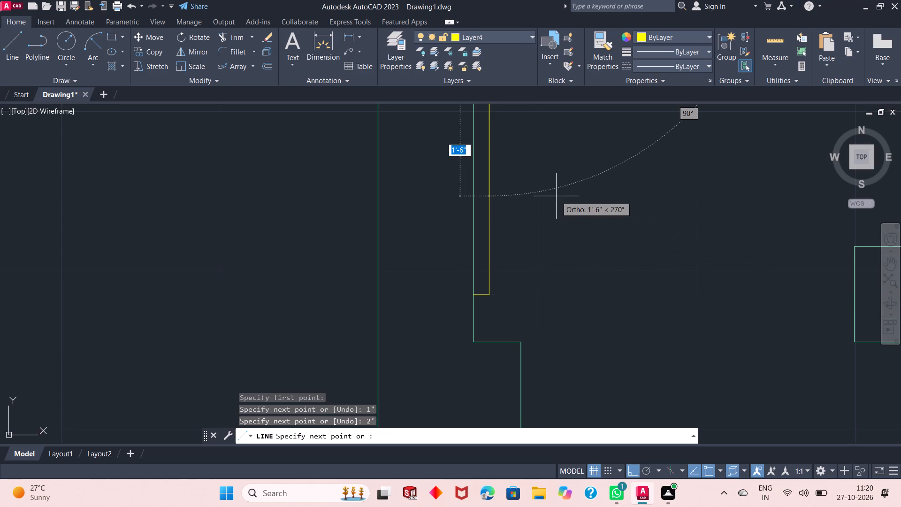
scroll(522, 282, down, 2)
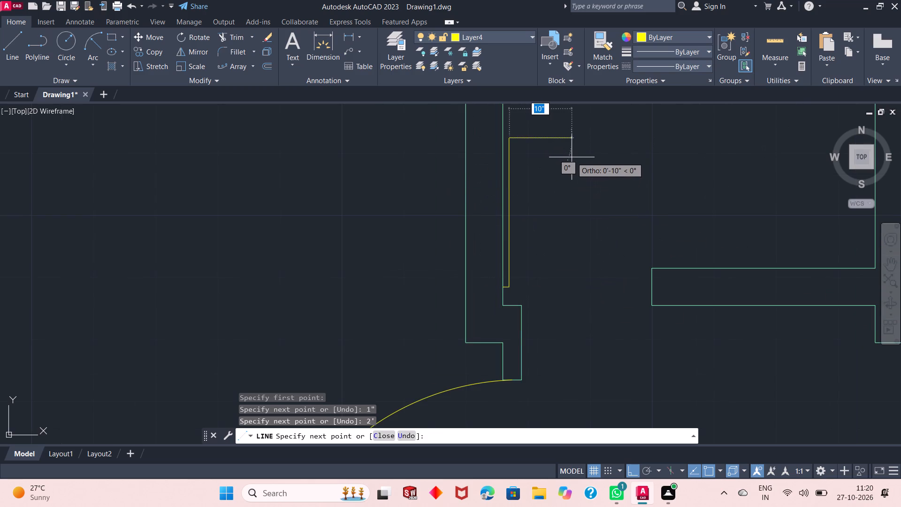
text(1")
key(Return)
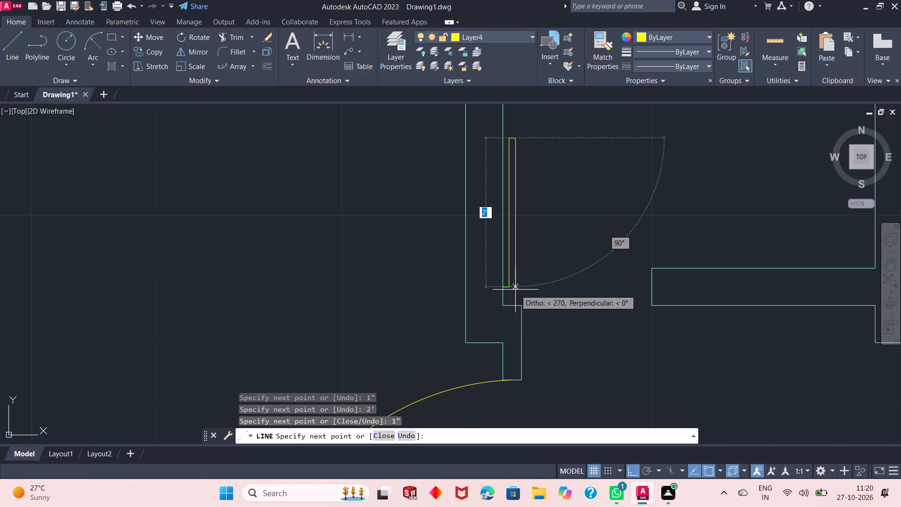
text(1'10")
key(Return)
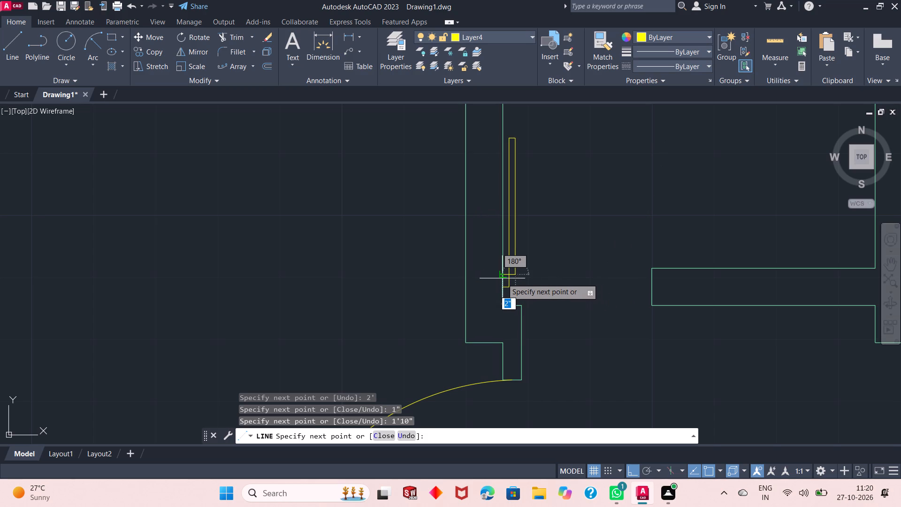
click(502, 275)
right_click(557, 257)
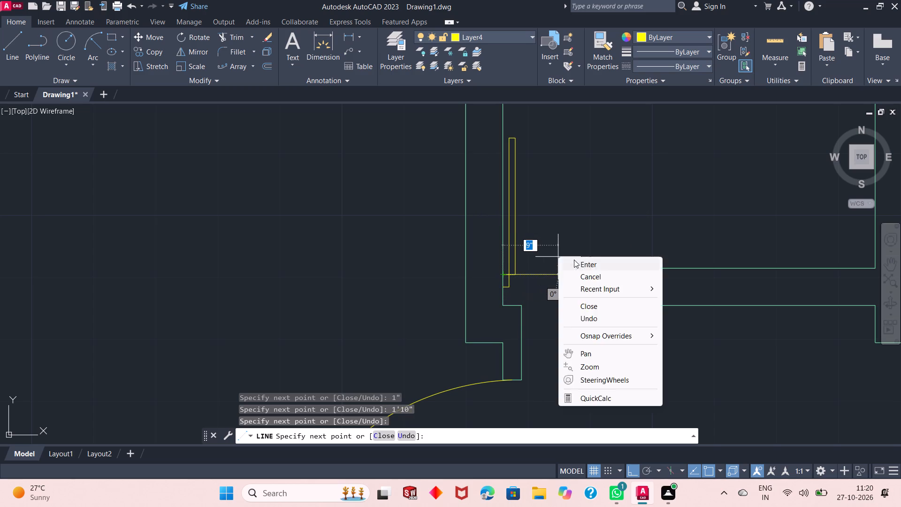
click(576, 260)
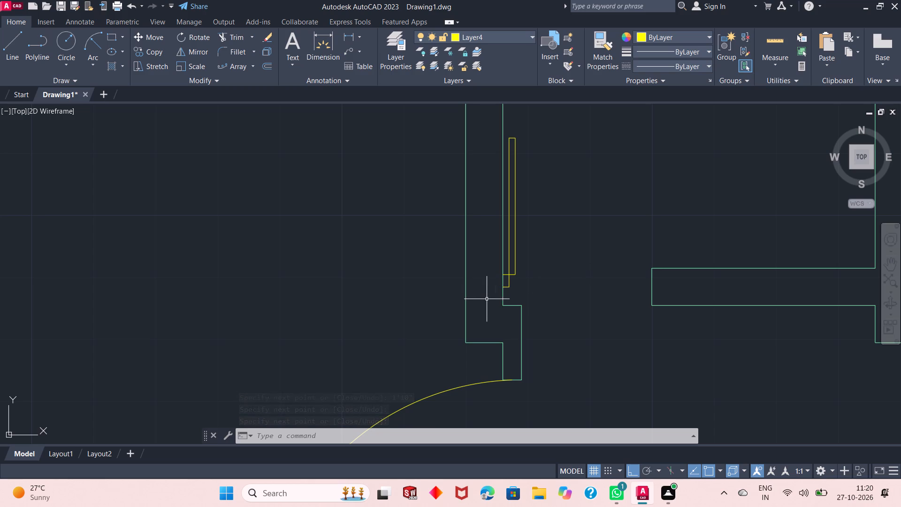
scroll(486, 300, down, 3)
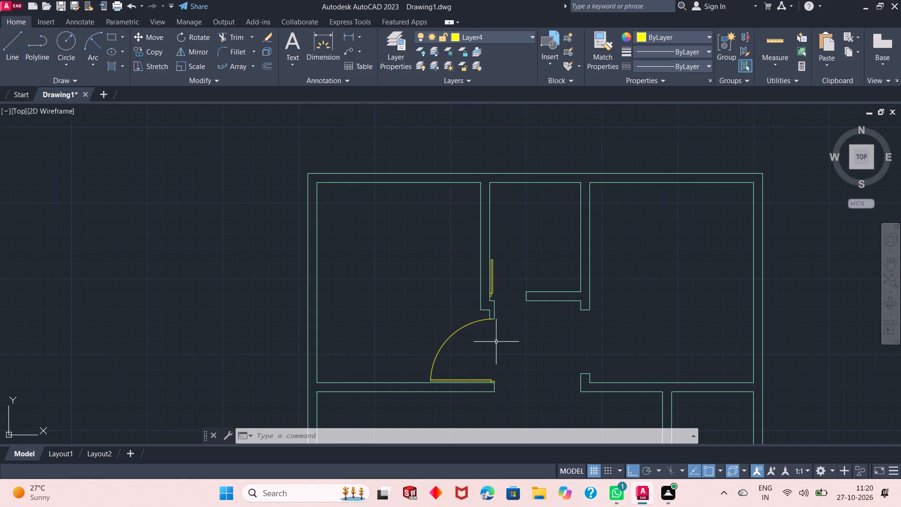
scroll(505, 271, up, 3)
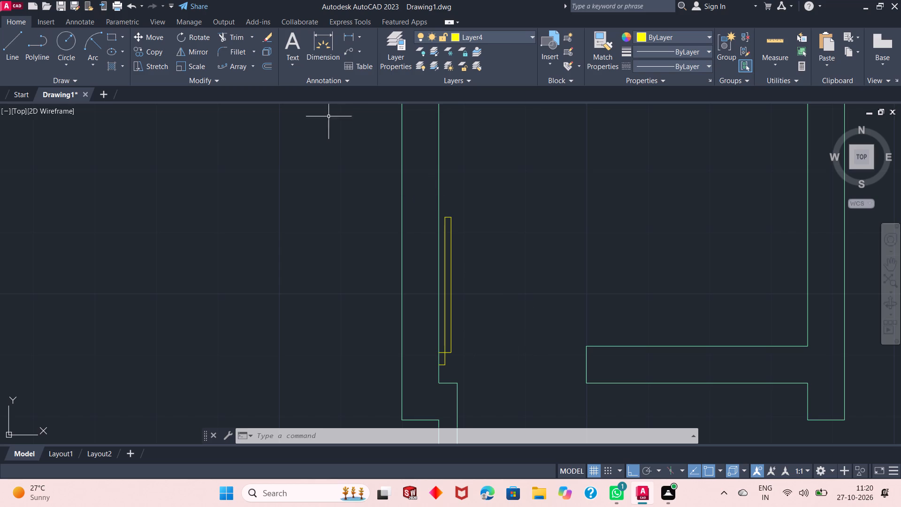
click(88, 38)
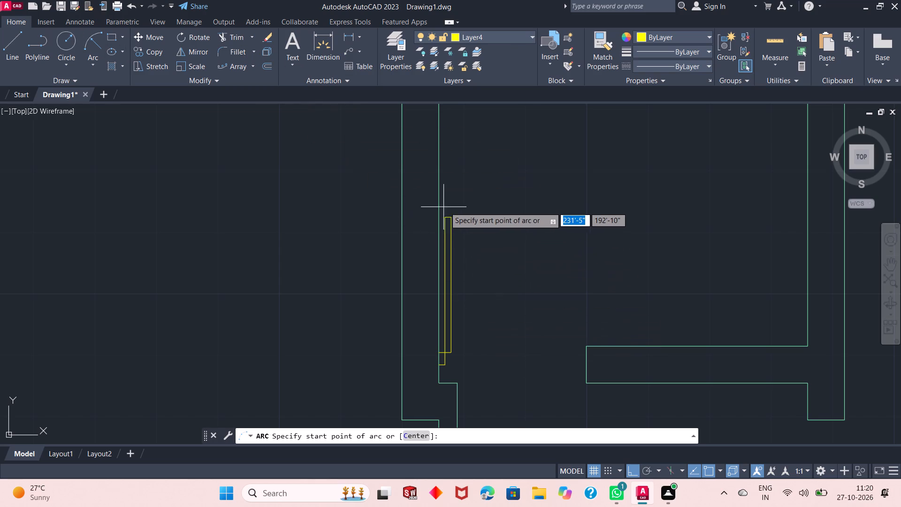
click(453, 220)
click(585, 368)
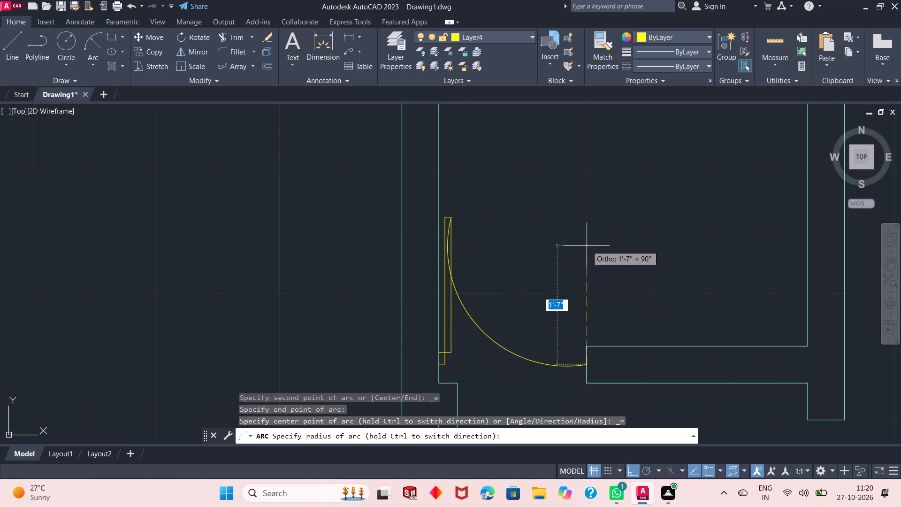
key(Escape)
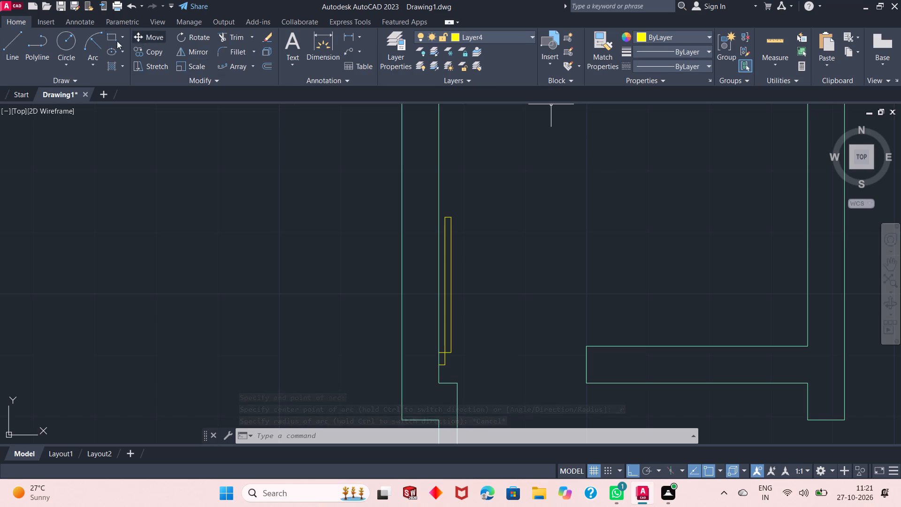
Draw the upper-middle door's swing as a Start, End, Radius arc from the opposite jamb's midpoint to the leaf's free end, radius 2'.
click(101, 41)
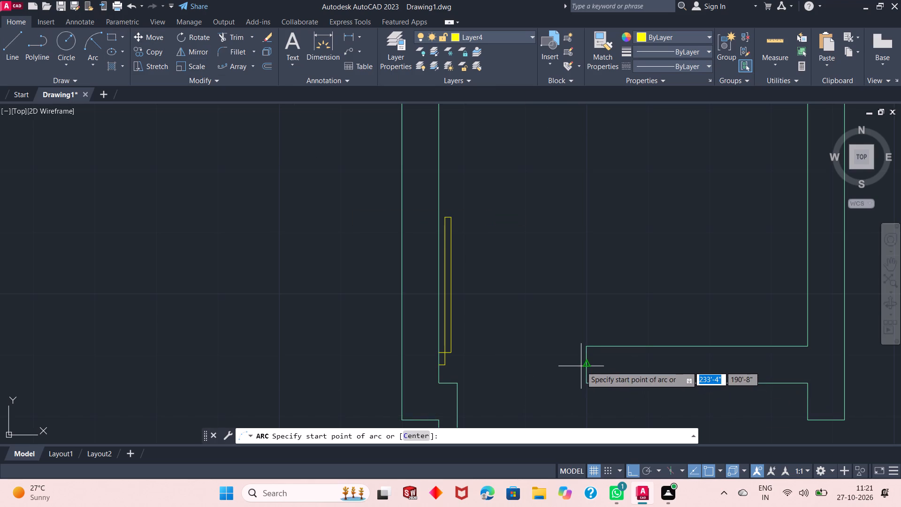
click(583, 366)
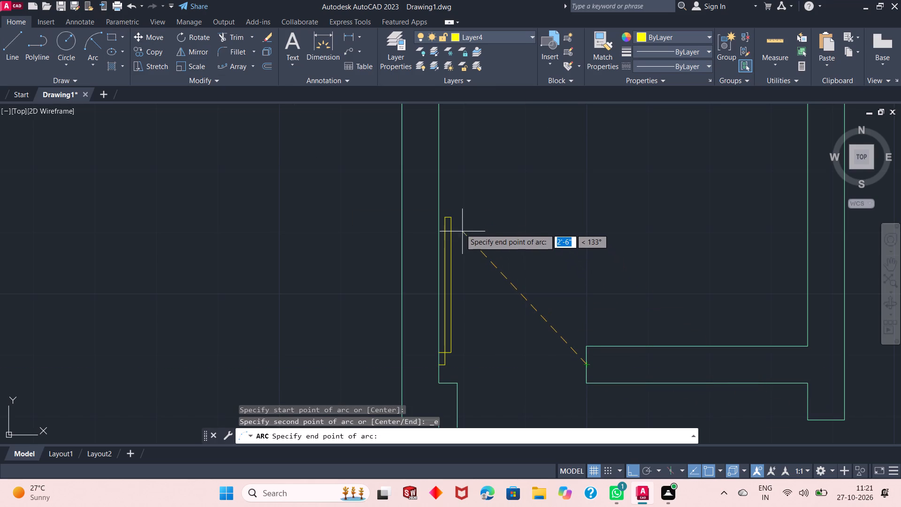
click(454, 219)
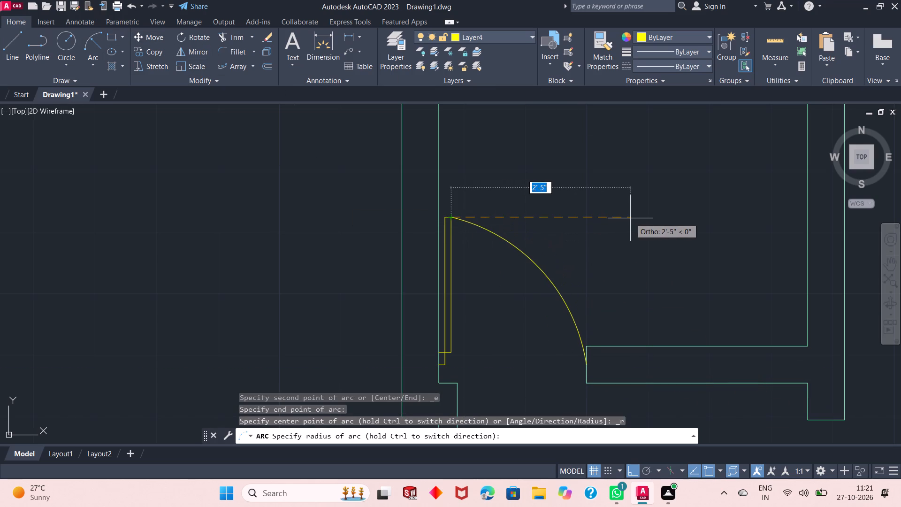
text(2')
key(Return)
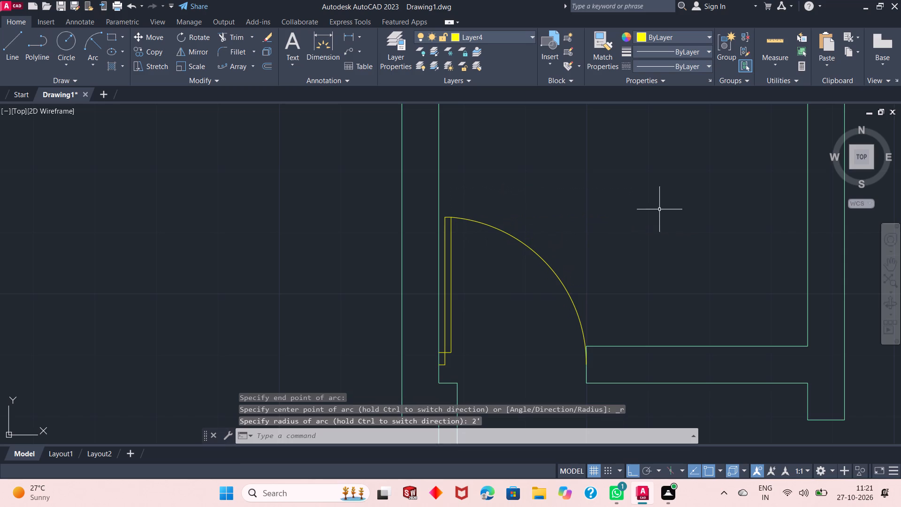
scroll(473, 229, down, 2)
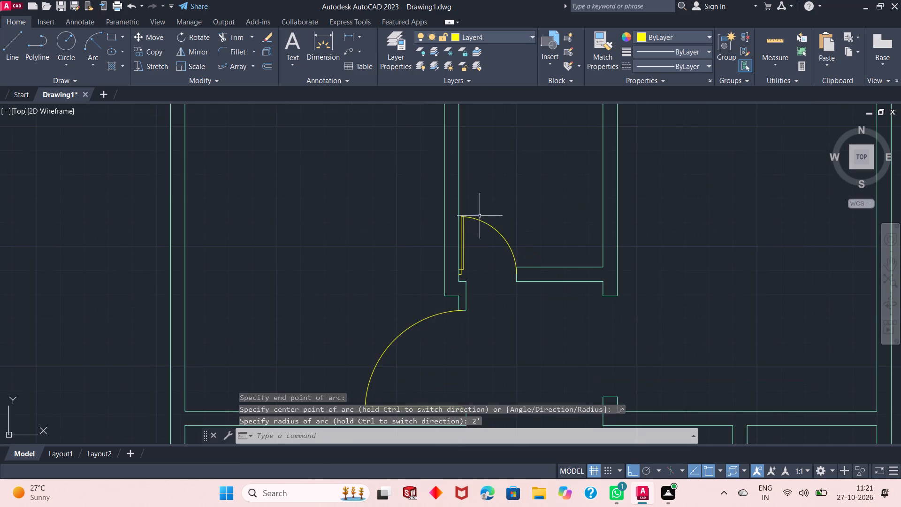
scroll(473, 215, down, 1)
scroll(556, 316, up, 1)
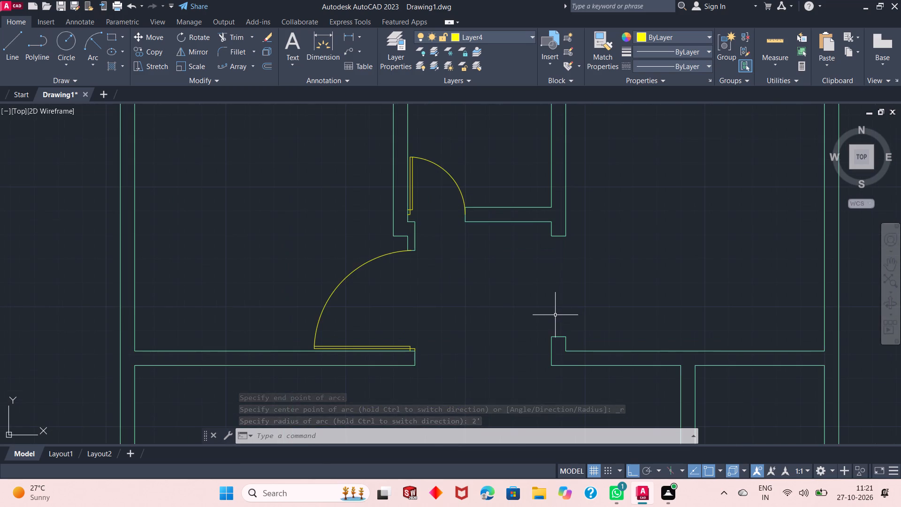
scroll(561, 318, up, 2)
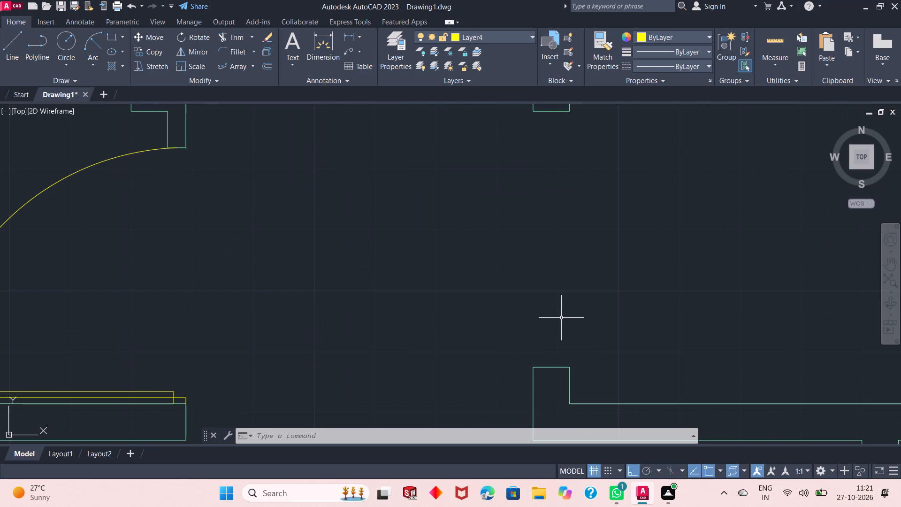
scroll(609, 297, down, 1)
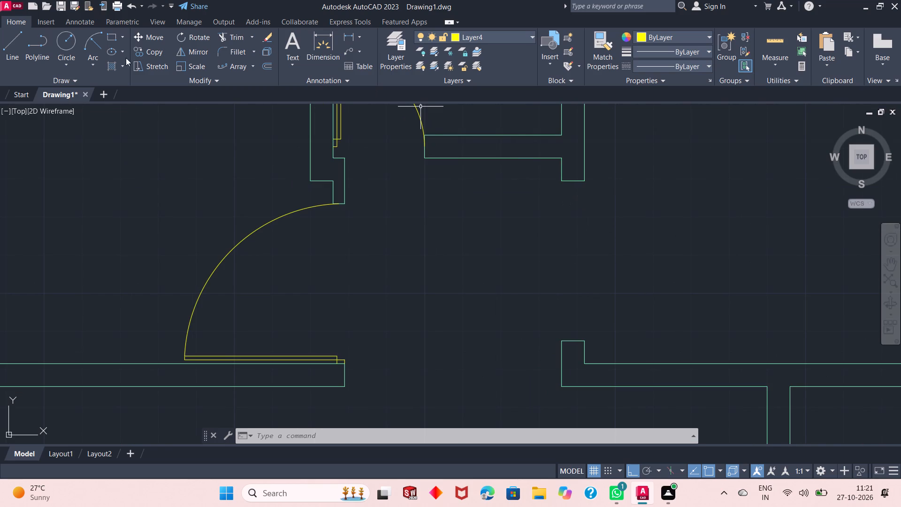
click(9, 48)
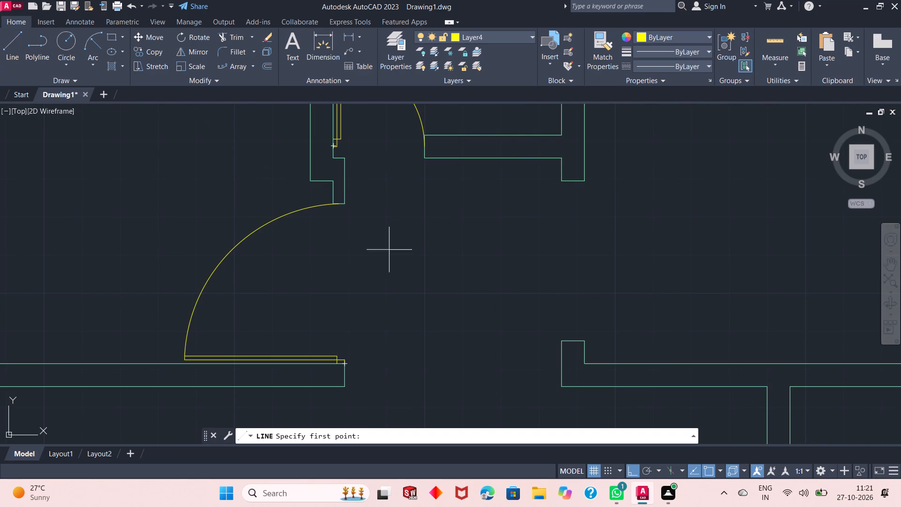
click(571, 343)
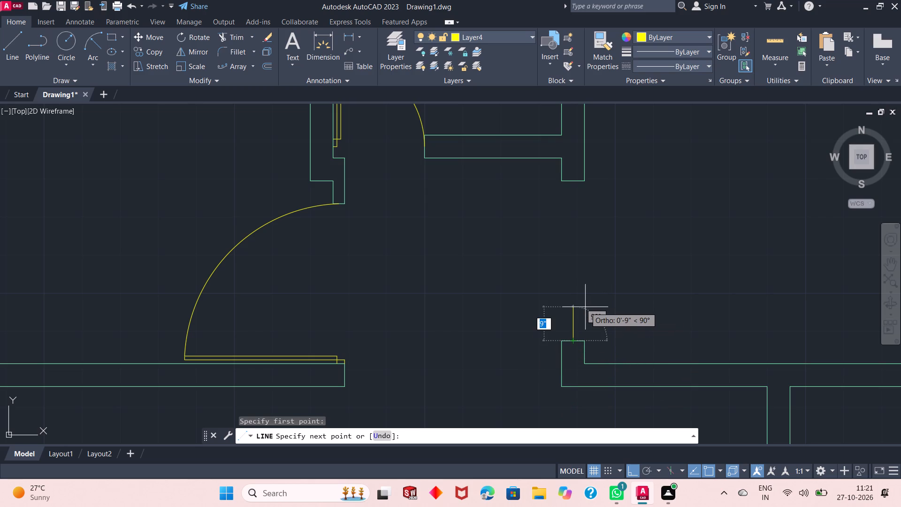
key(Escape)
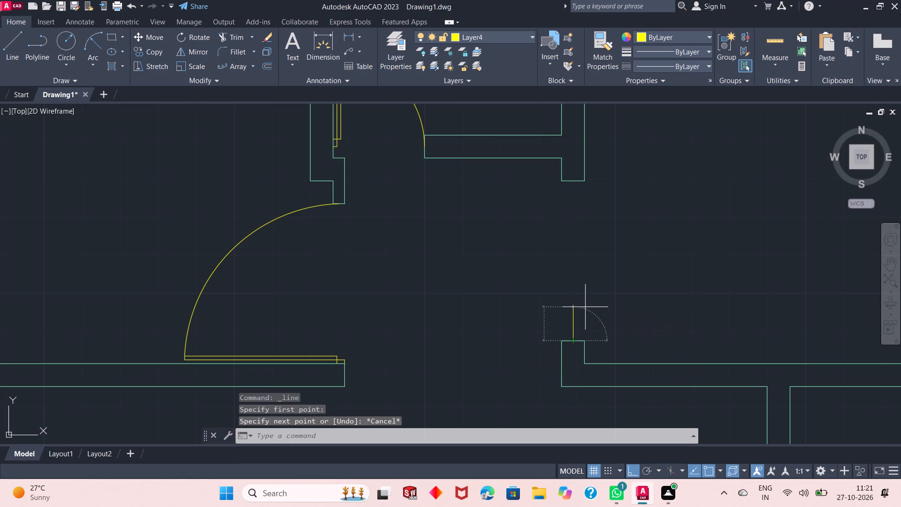
Draw the upper-right room's door leaf from the lower jamb's left corner: 1" up, 3'6" right, 1" up, 3'4" left, down to the jamb.
click(17, 53)
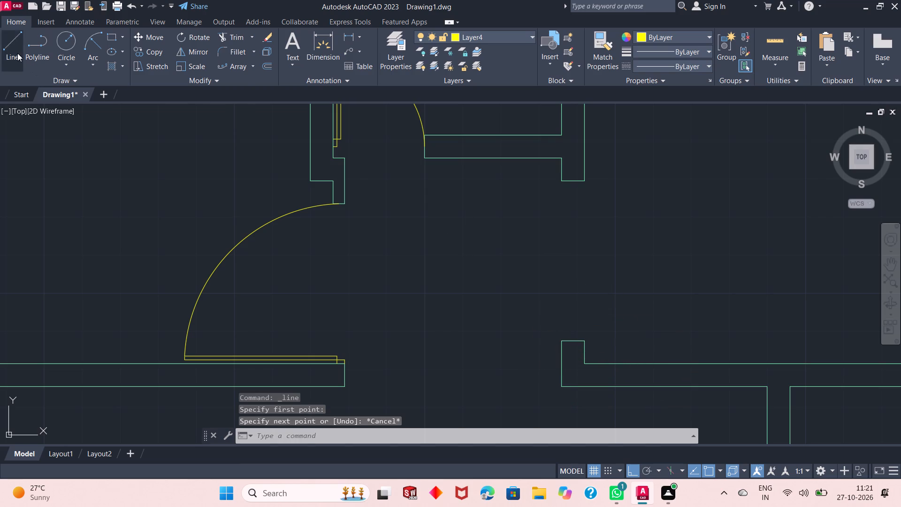
click(560, 344)
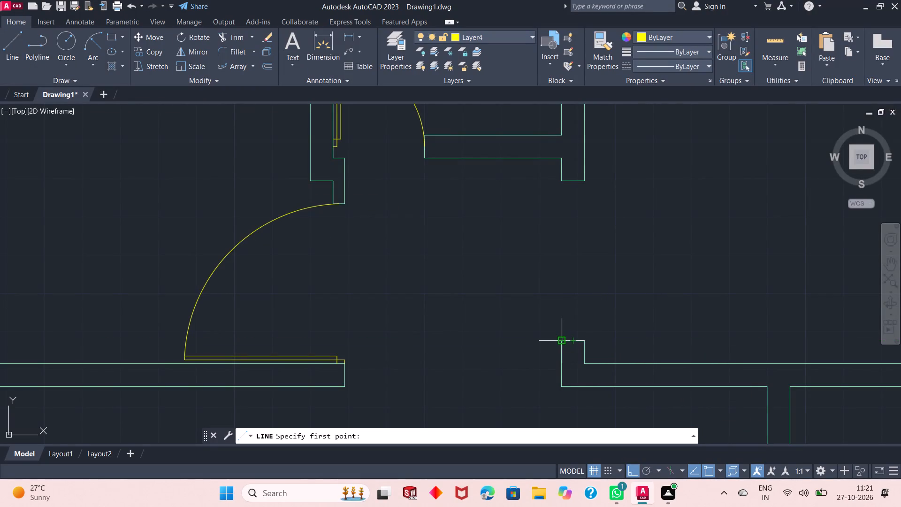
text(1")
key(Return)
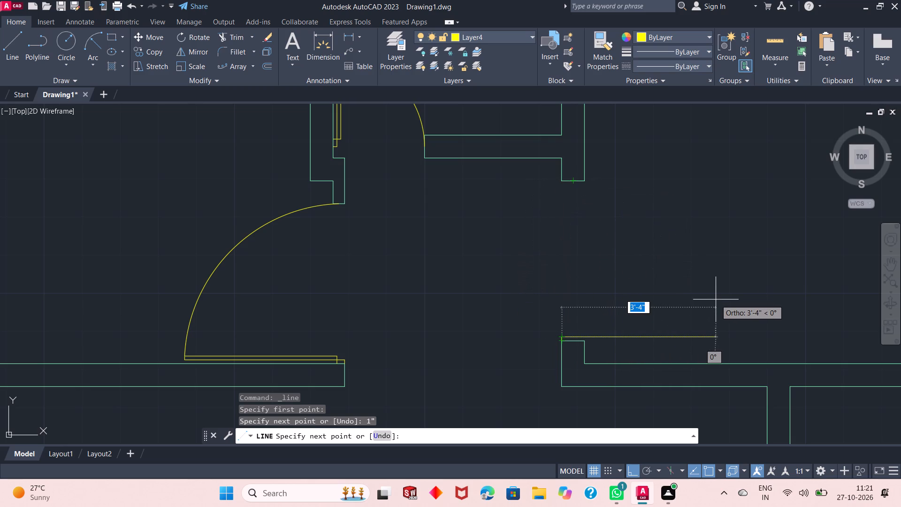
text(3'6")
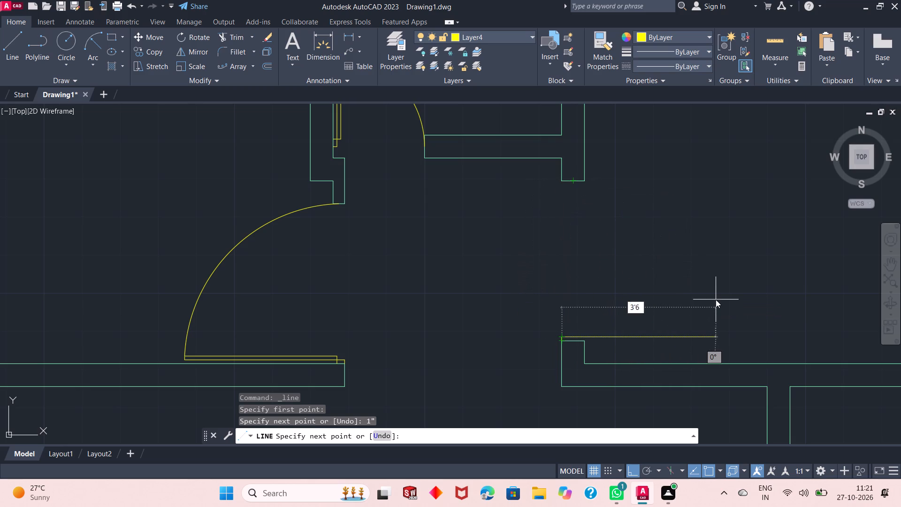
key(Return)
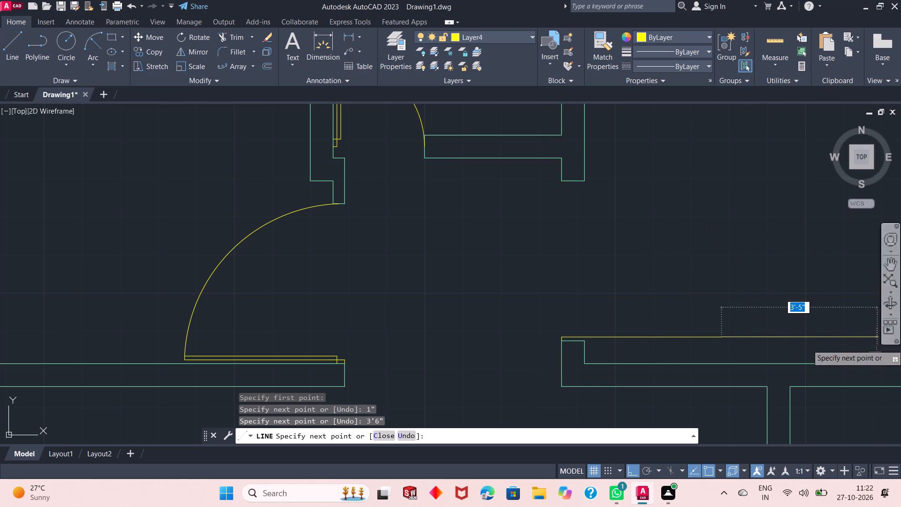
text(1")
key(Return)
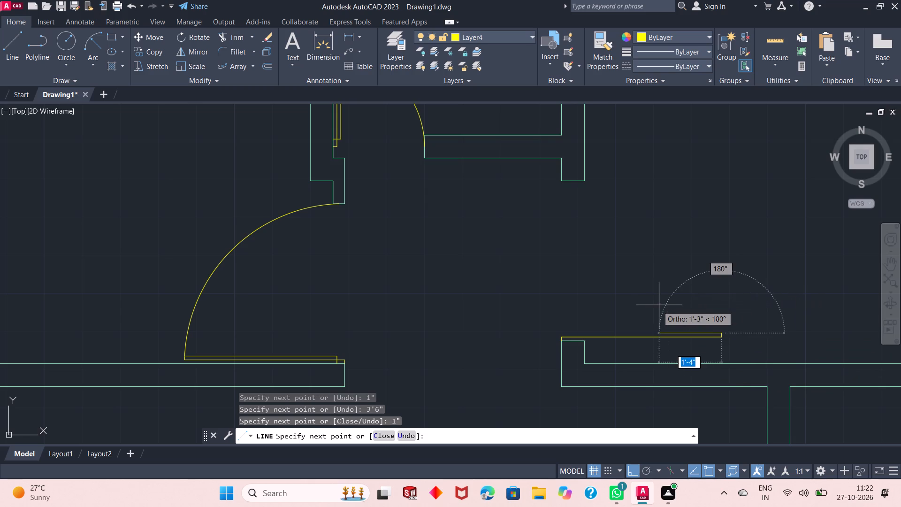
key(3)
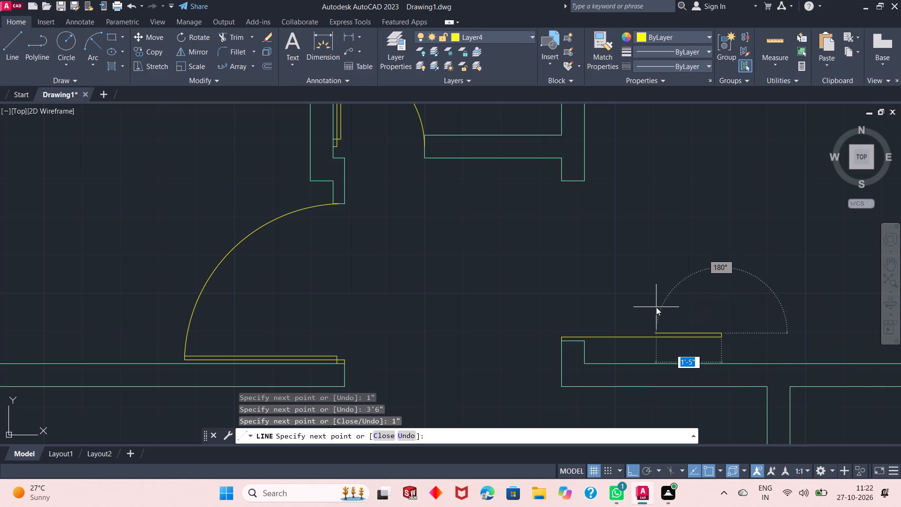
text('4")
key(Return)
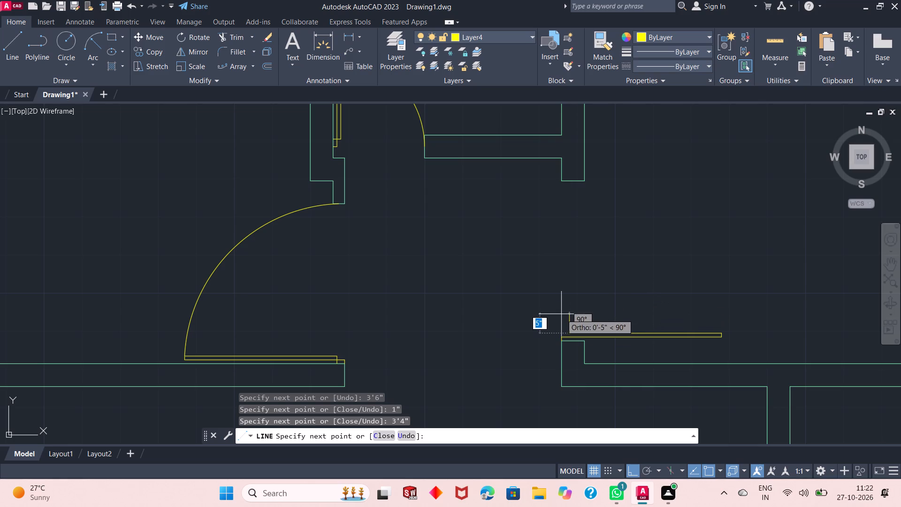
scroll(566, 328, up, 2)
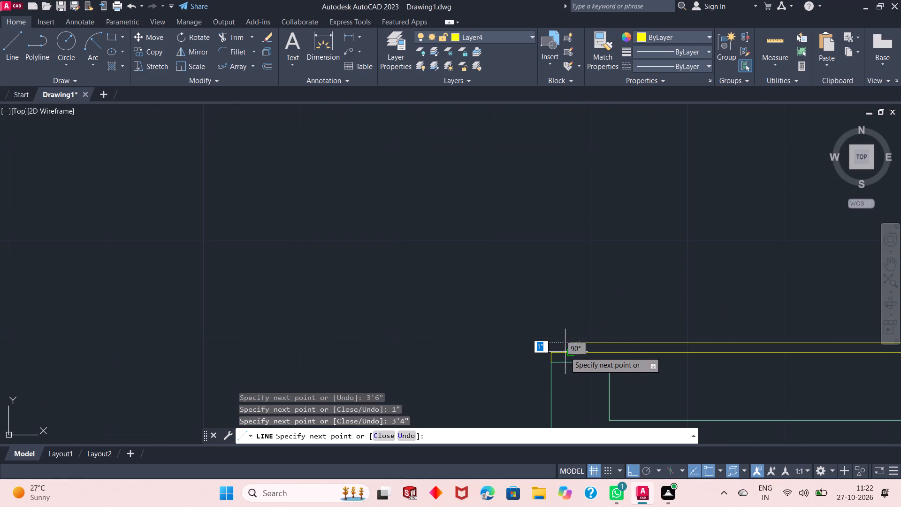
click(567, 359)
right_click(568, 298)
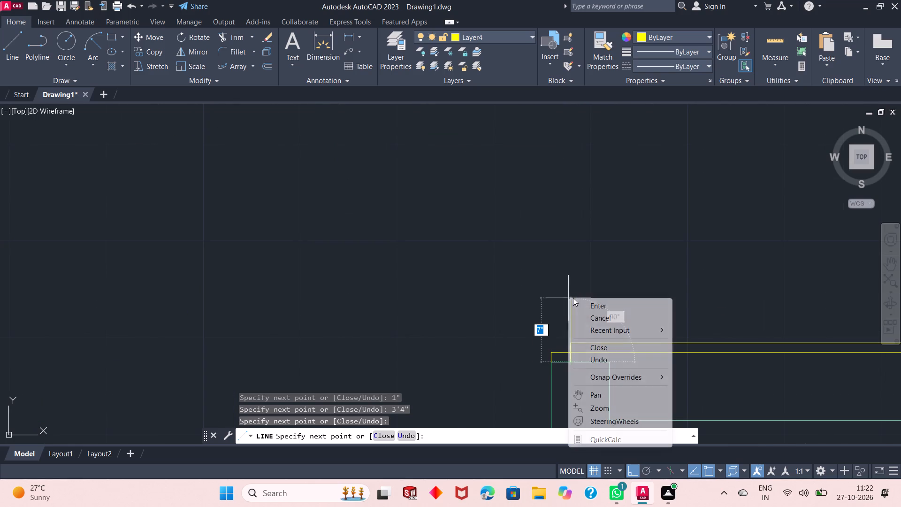
click(581, 301)
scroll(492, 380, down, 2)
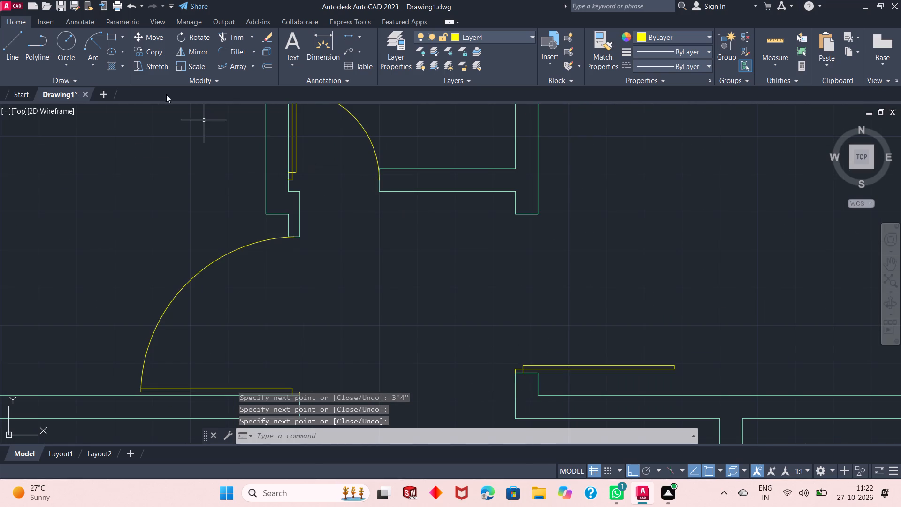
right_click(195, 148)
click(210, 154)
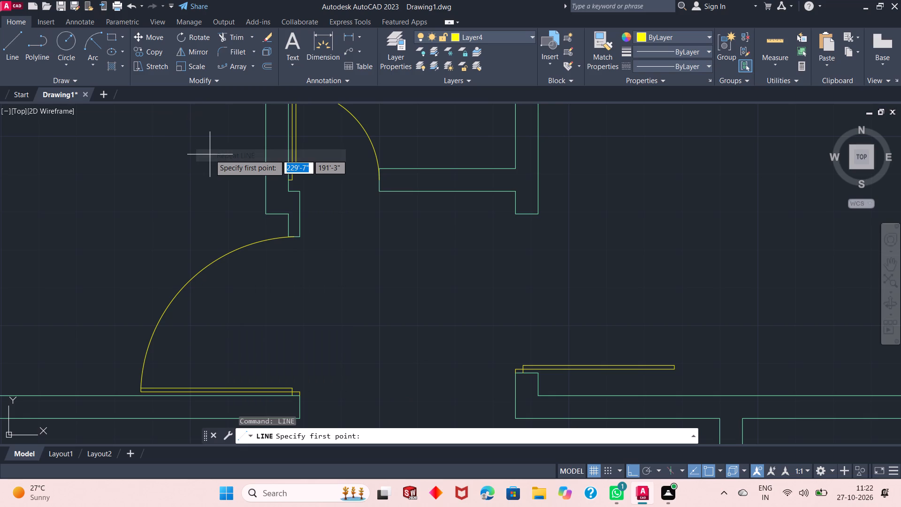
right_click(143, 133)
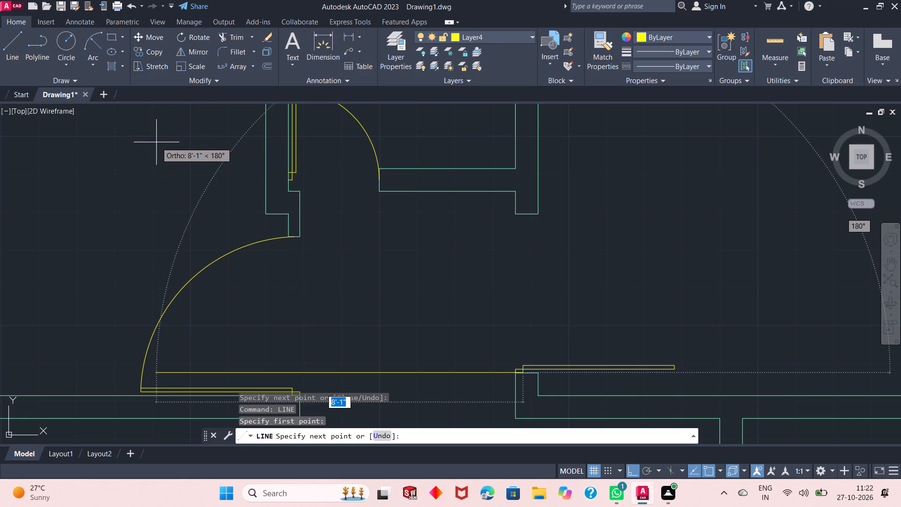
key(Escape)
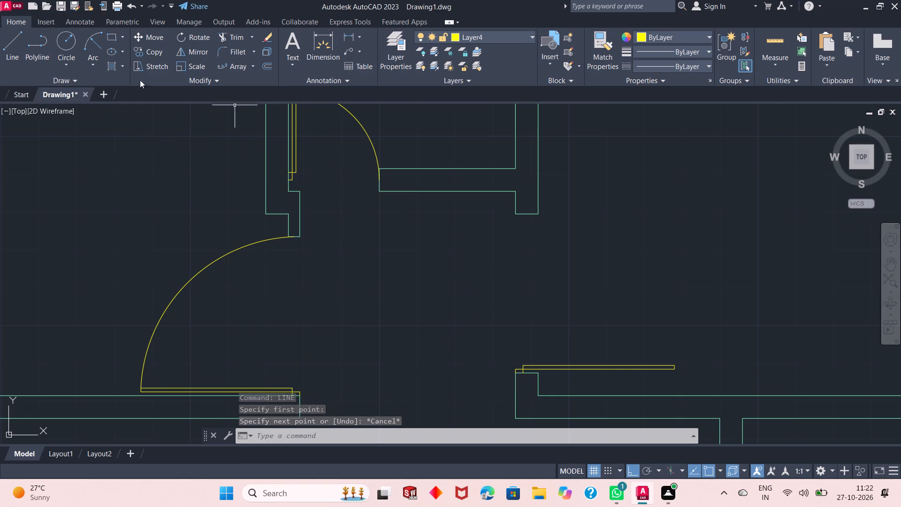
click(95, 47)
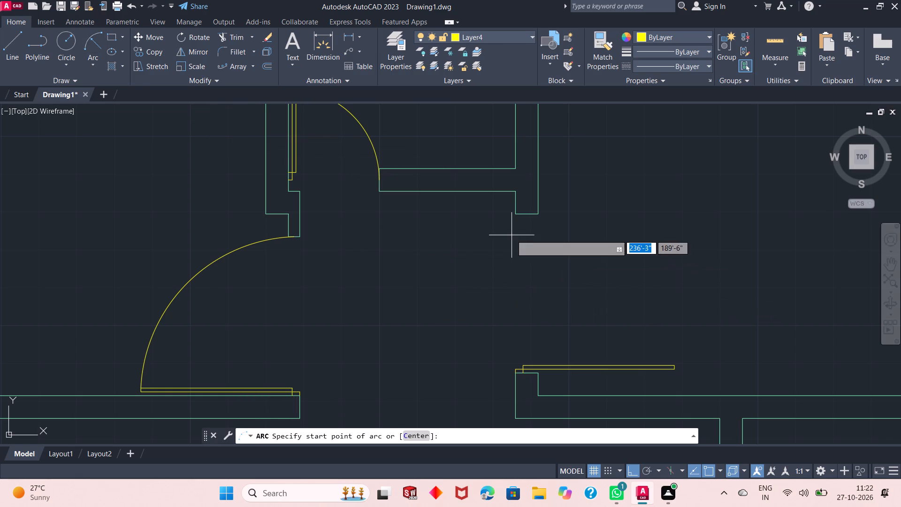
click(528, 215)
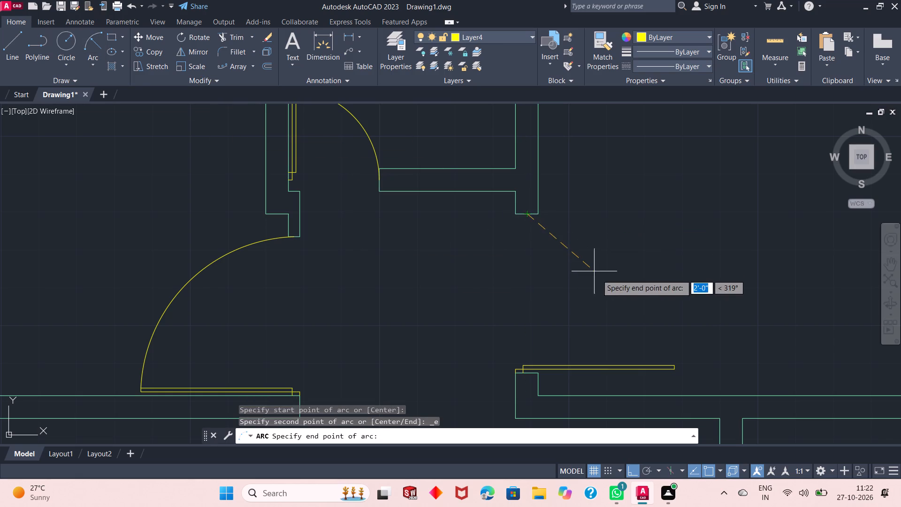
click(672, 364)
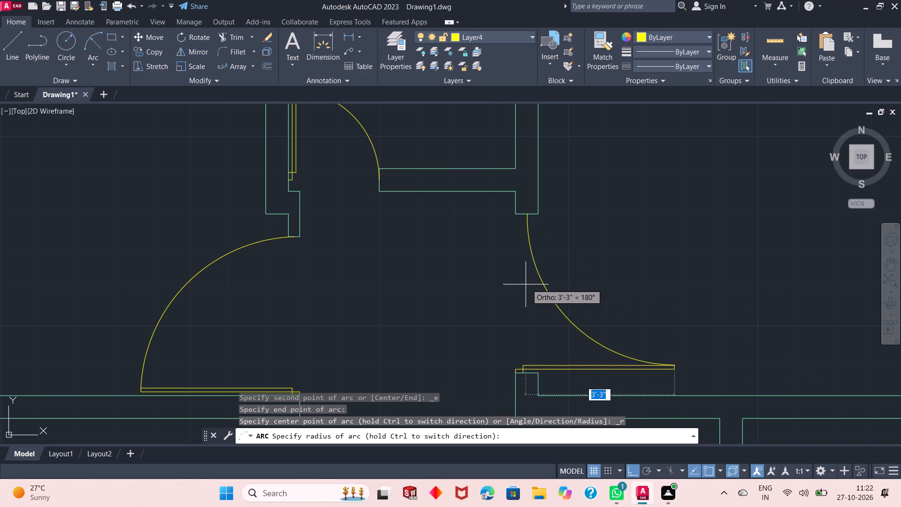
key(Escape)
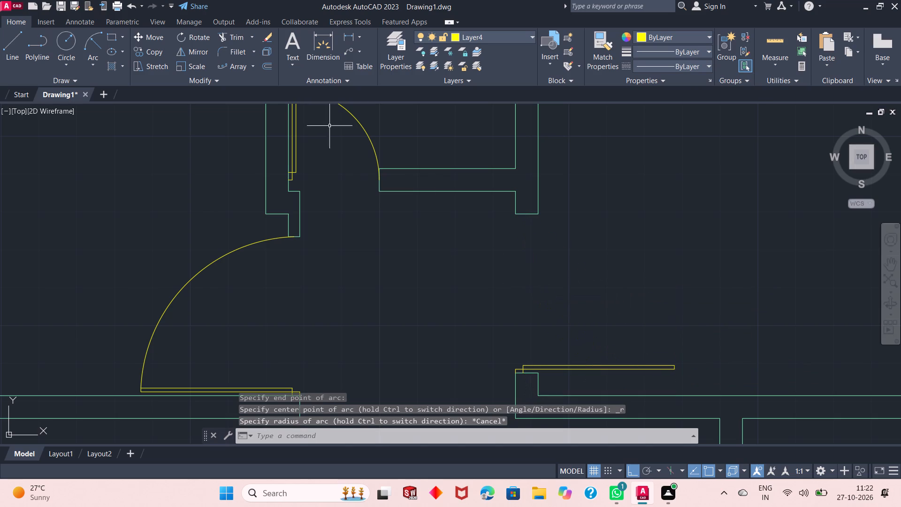
Draw the upper-right door's swing as a Start, End, Radius arc from the leaf's free end to the opposite jamb's midpoint, radius 3'6".
click(95, 41)
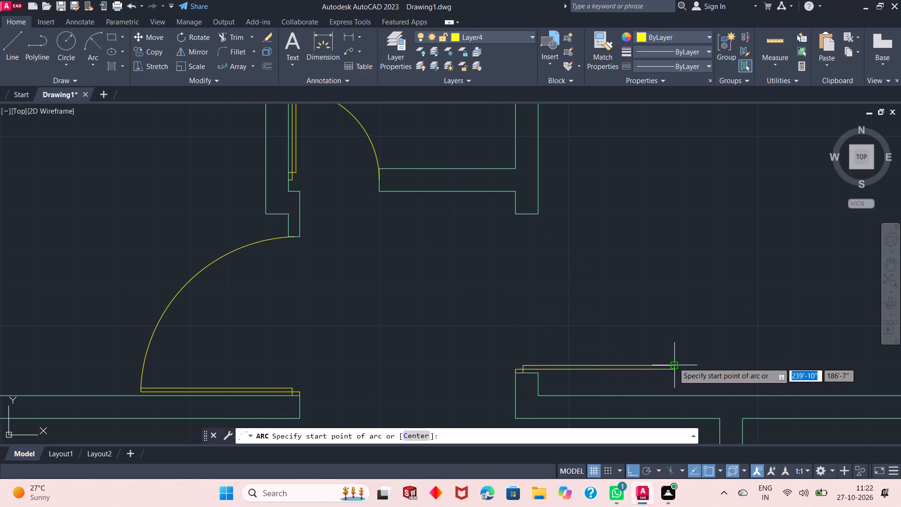
click(673, 362)
click(528, 217)
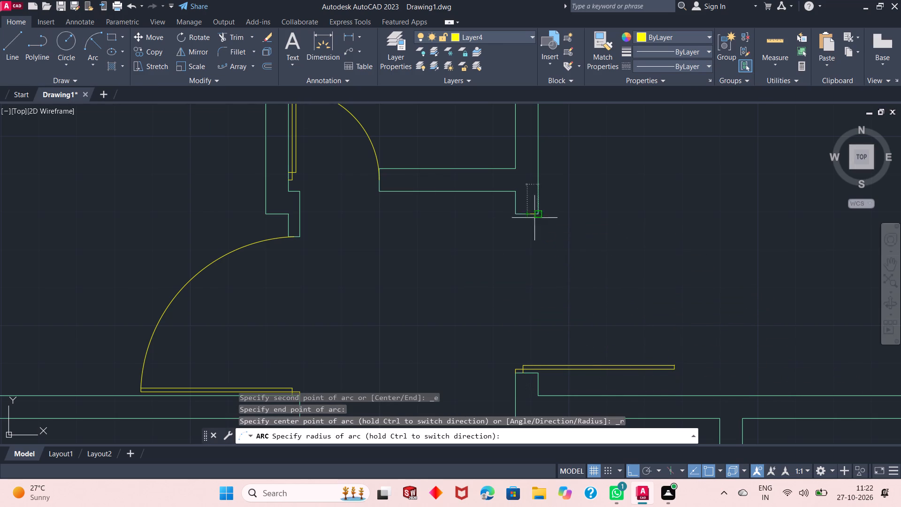
text(3'6")
key(Return)
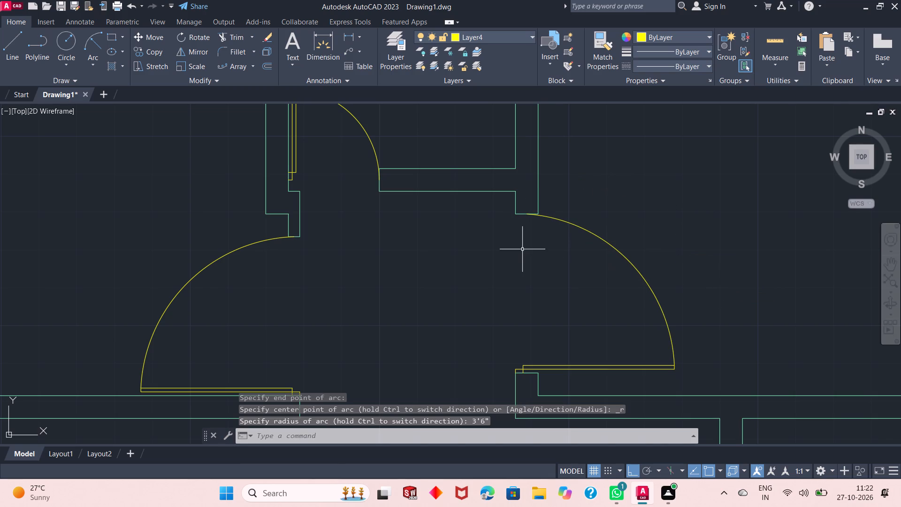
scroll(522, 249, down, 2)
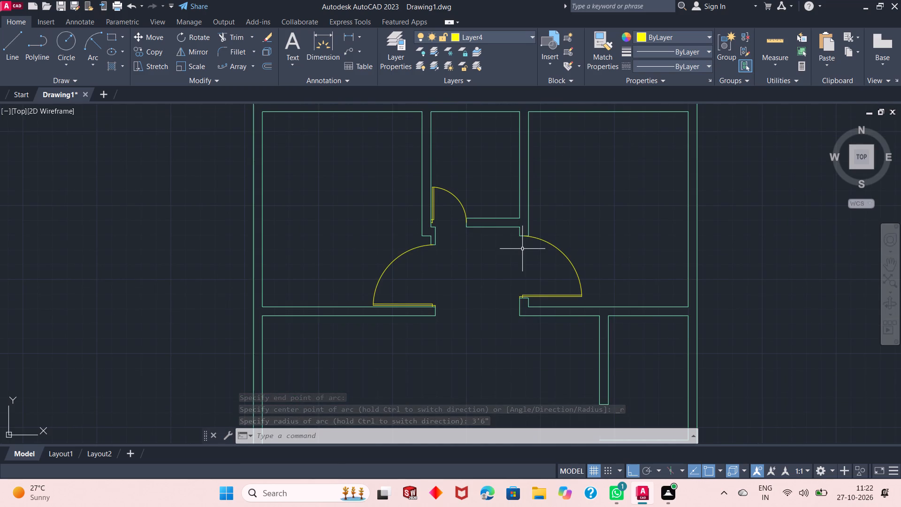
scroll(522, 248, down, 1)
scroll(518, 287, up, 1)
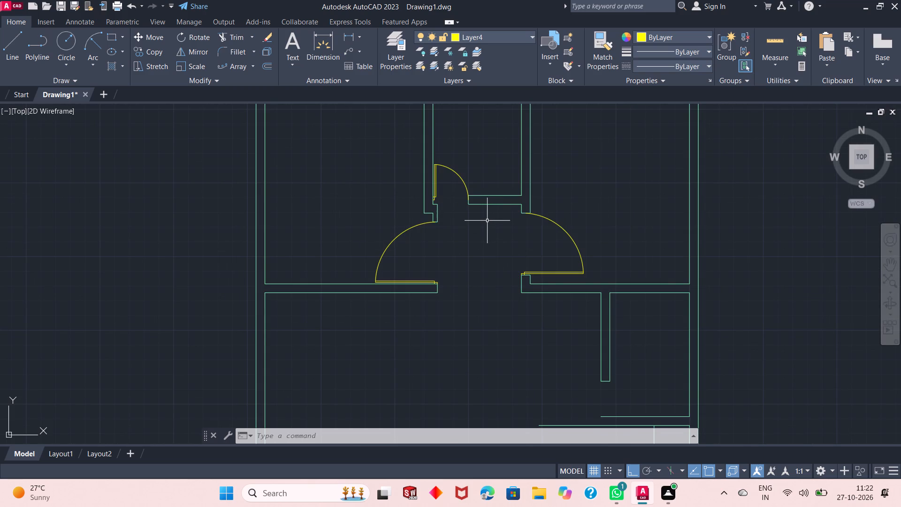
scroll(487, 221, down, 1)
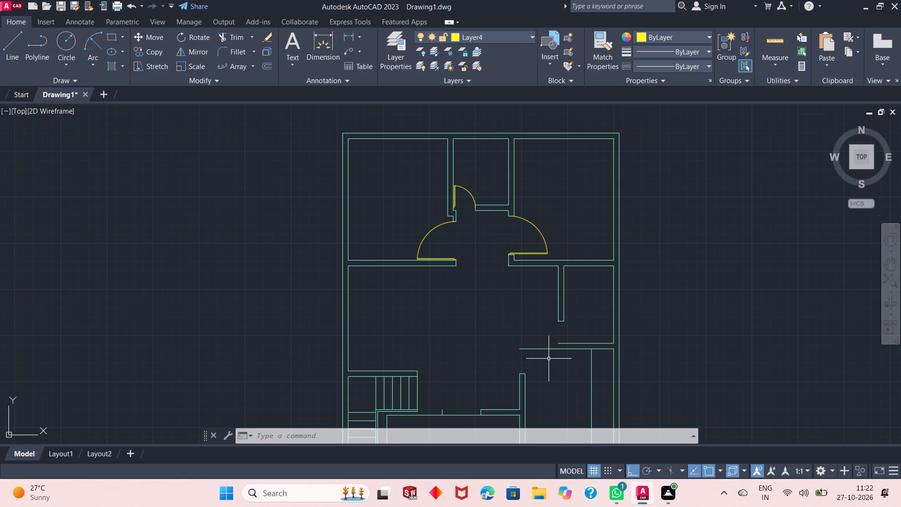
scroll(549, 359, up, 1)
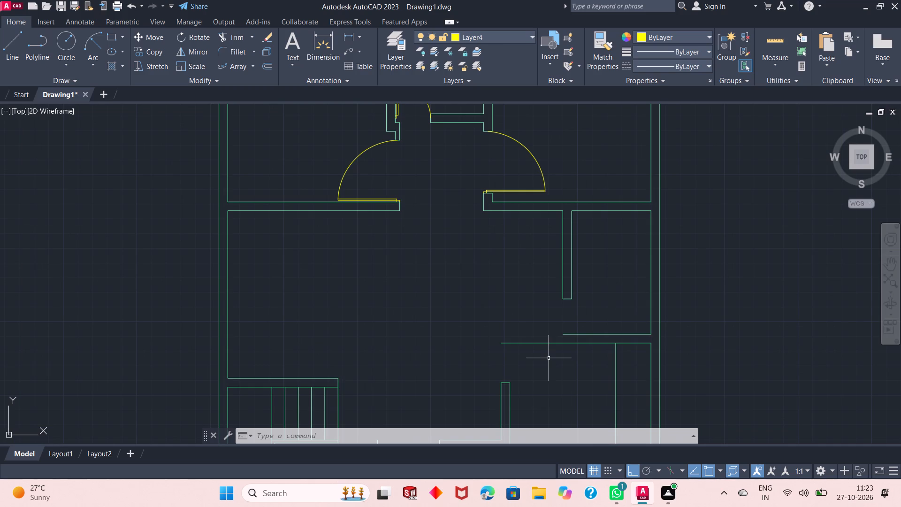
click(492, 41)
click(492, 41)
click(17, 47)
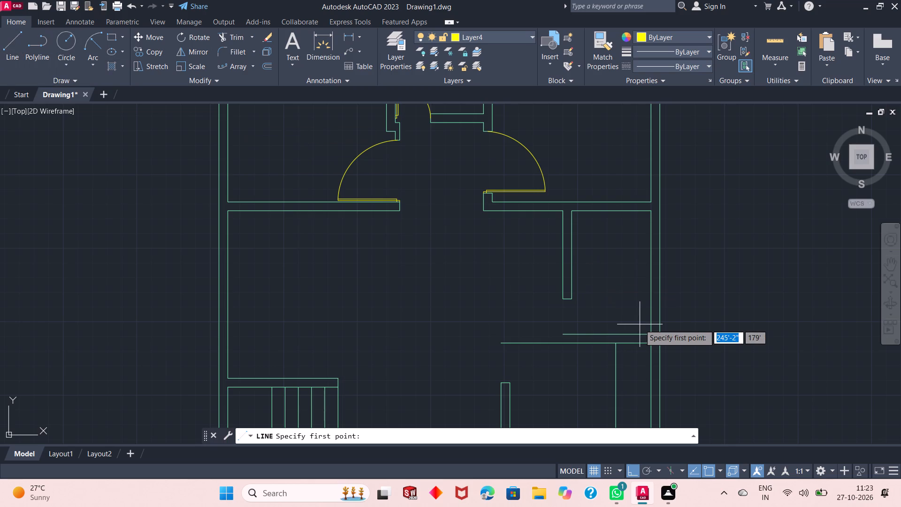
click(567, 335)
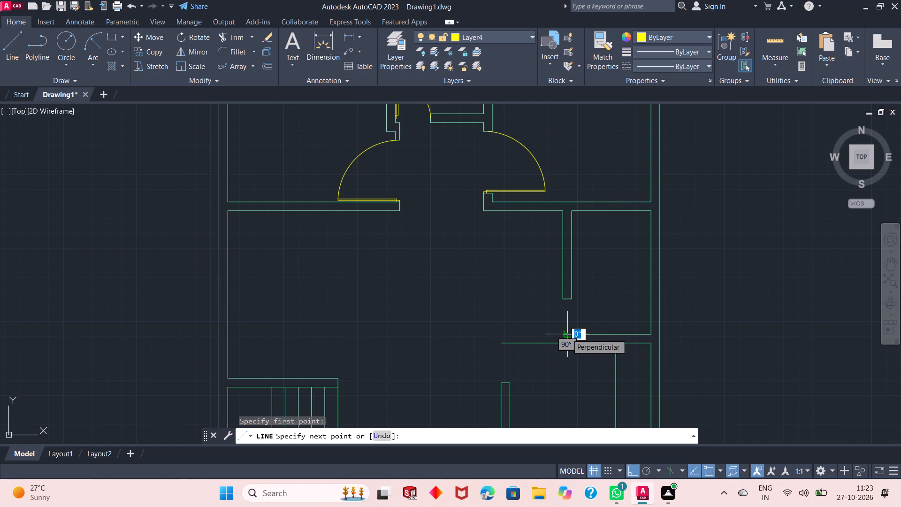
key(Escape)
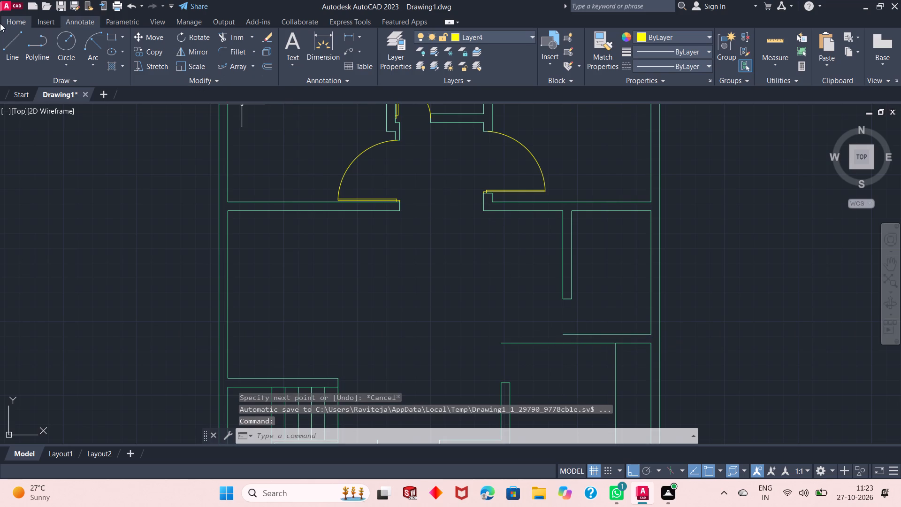
Draw the small right-hand room's door leaf from the lower wall's left end: 1" up, 2' right, 1" up, 1'10" left, down to the leaf line.
click(7, 43)
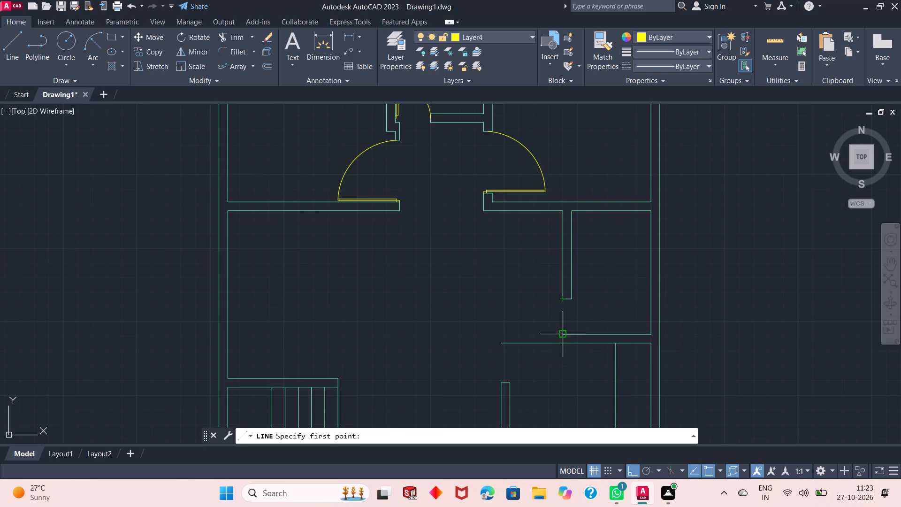
click(560, 331)
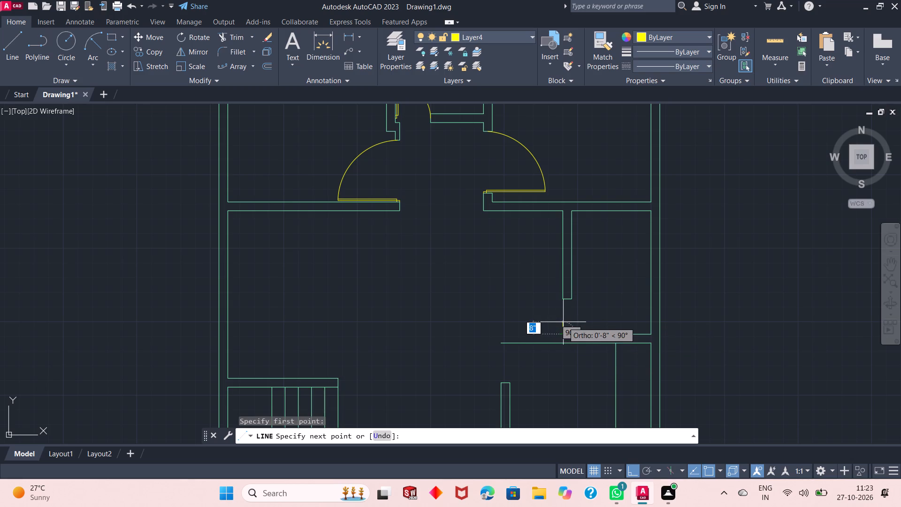
text(1")
key(Return)
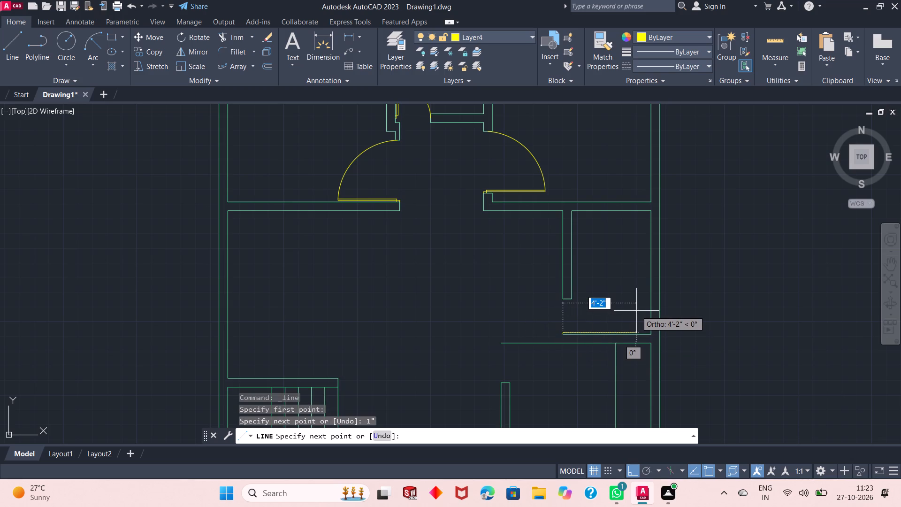
text(2')
key(Return)
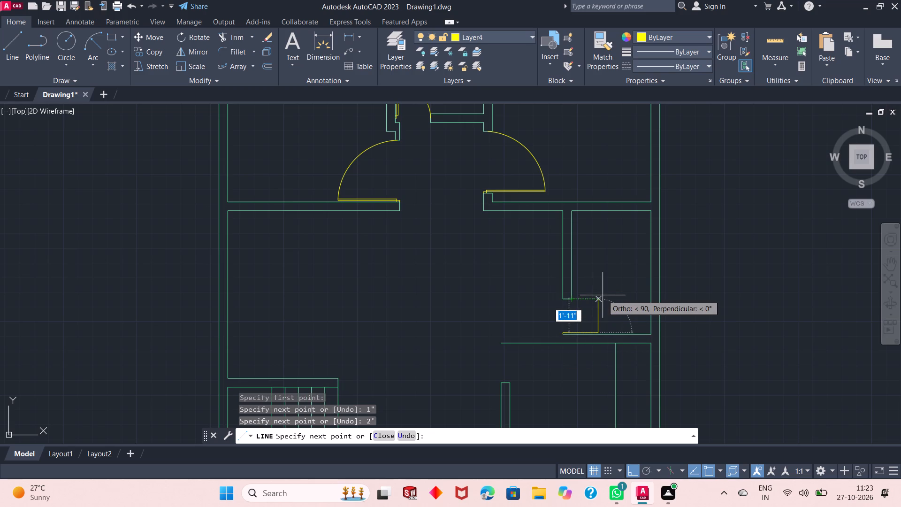
text(1")
key(Return)
scroll(554, 330, up, 1)
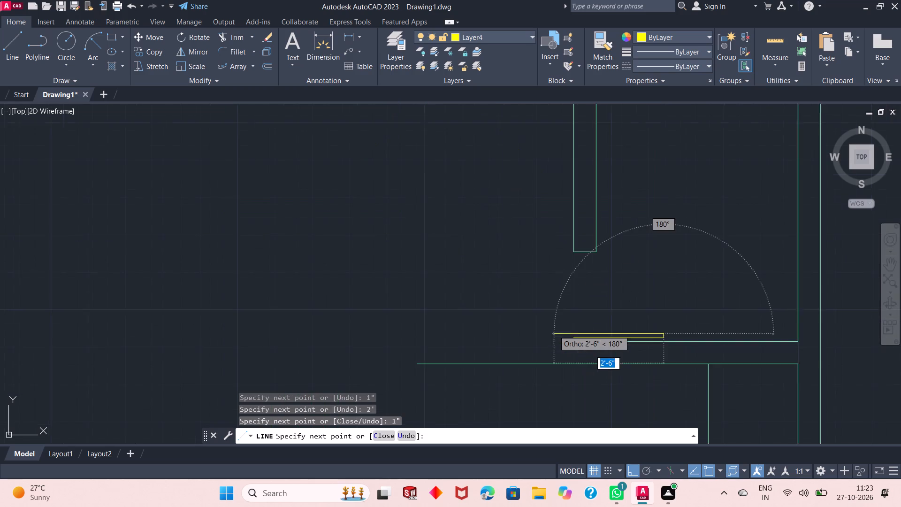
scroll(554, 330, up, 3)
key(2)
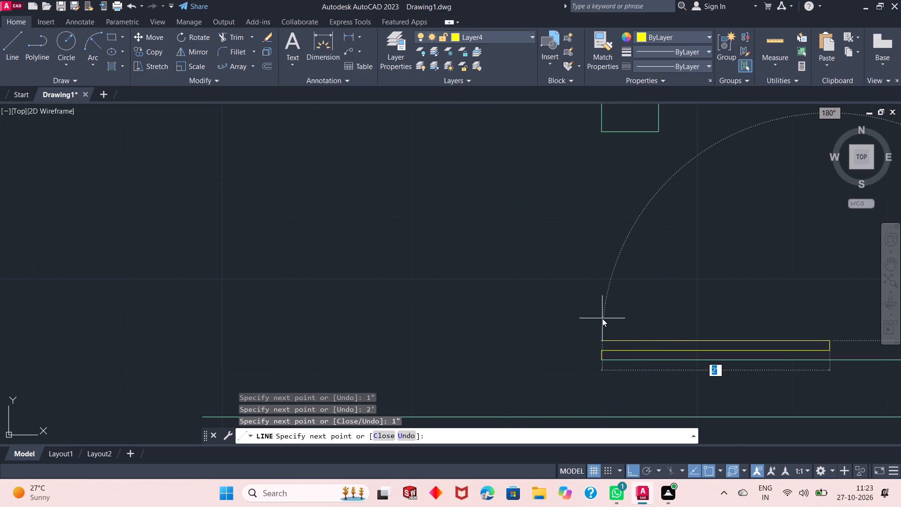
key(BackSpace)
text(1'10")
key(Return)
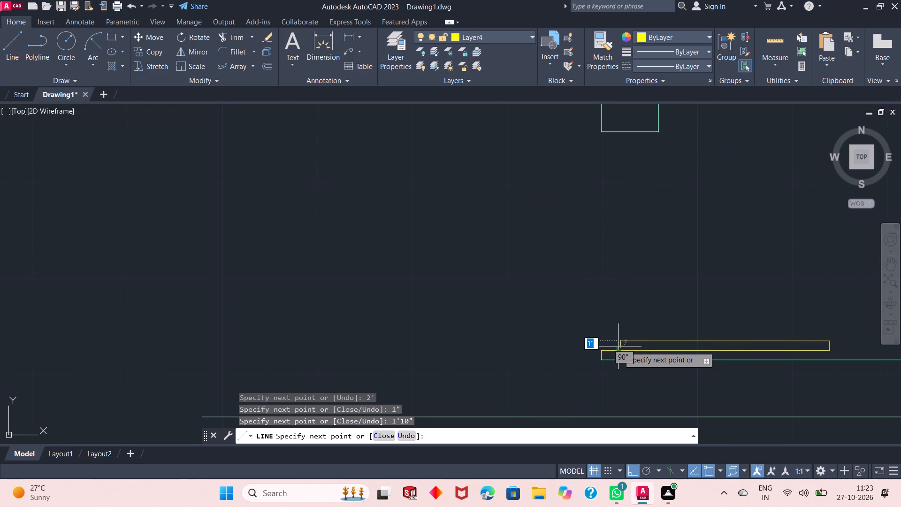
click(618, 351)
right_click(589, 314)
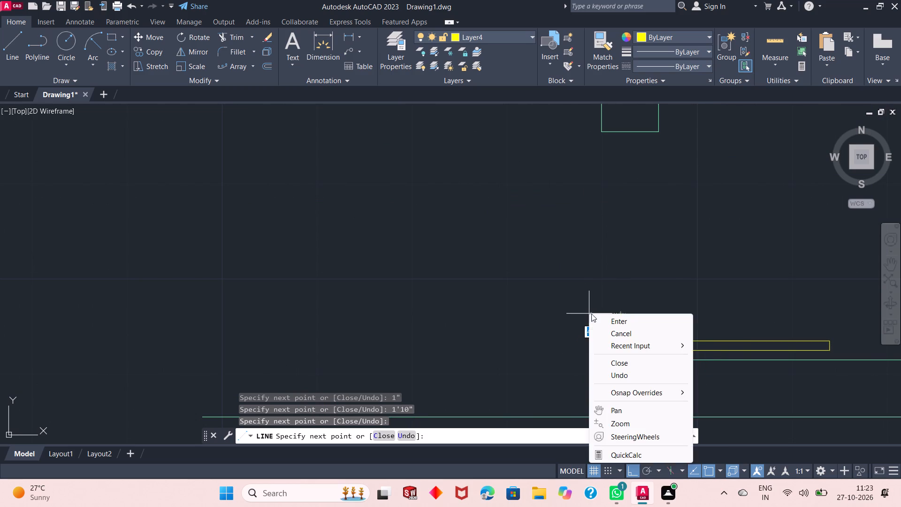
click(597, 318)
Draw the small right-hand room's door swing as a Start, End, Radius arc from the leaf's free end to the opposite jamb's midpoint, radius 2'.
scroll(562, 348, down, 2)
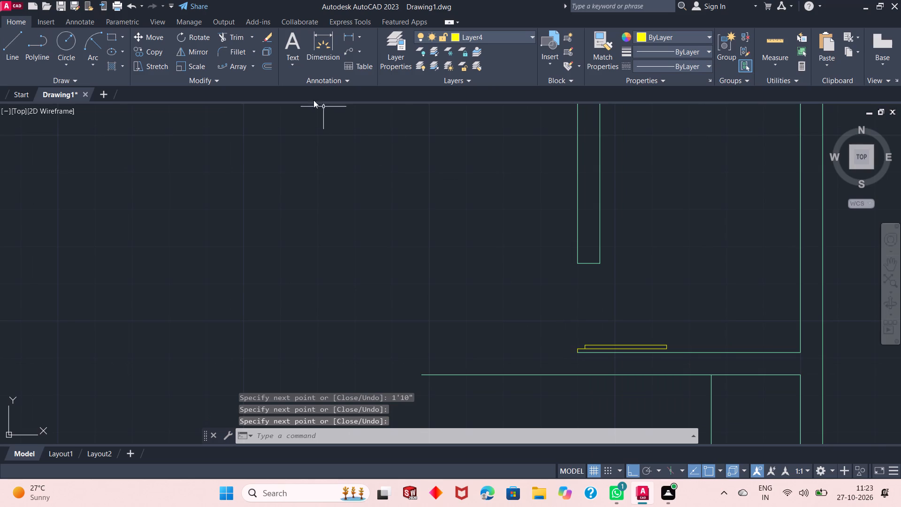
click(87, 44)
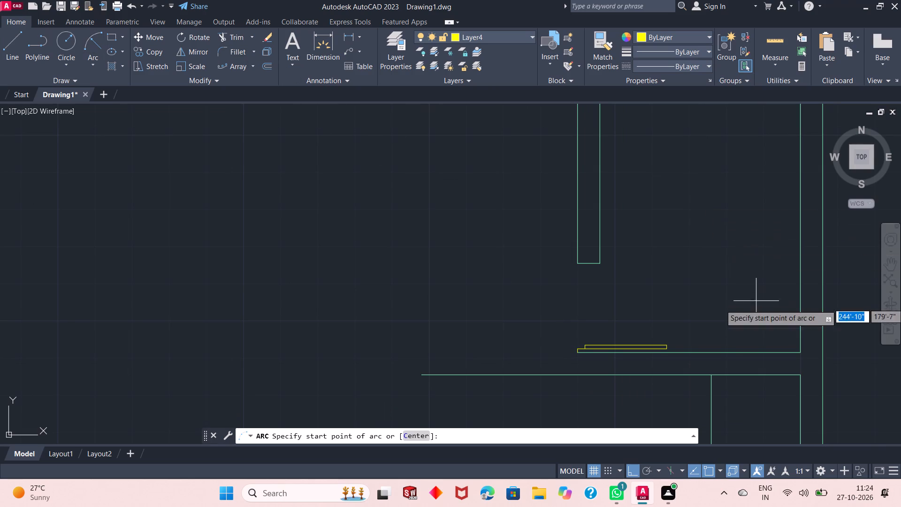
click(668, 345)
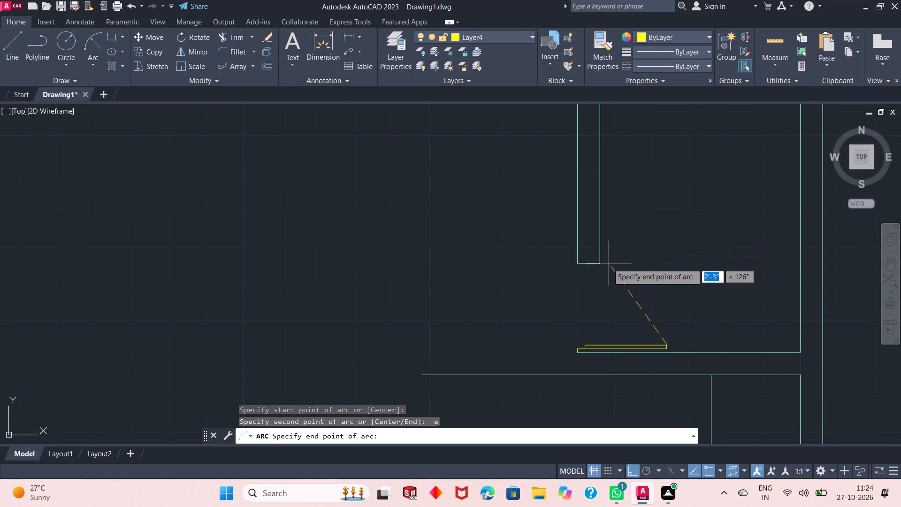
click(588, 265)
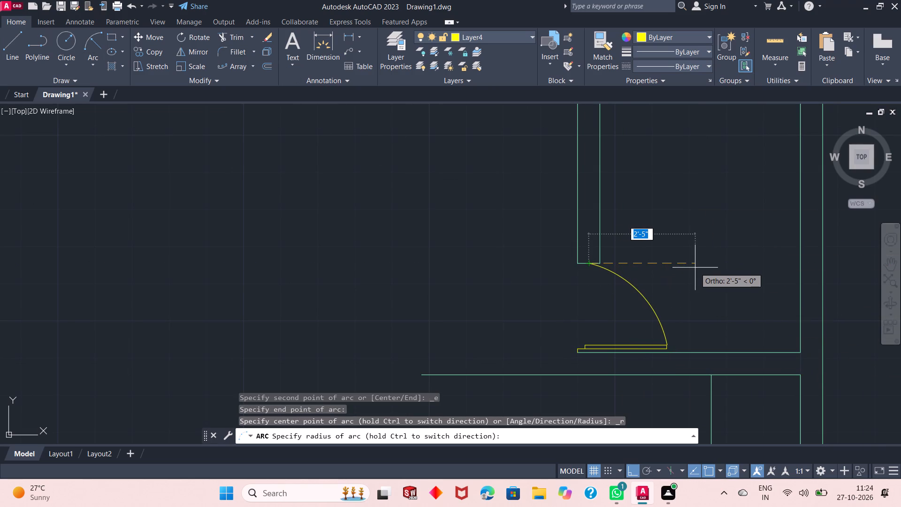
text(2')
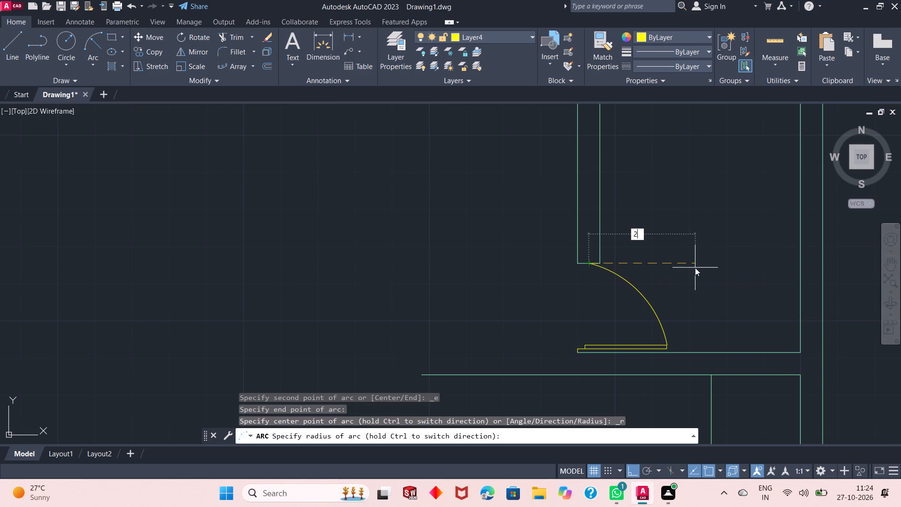
key(Return)
Draw the lower-right room's bottom door leaf from the wall face level with the opposite jamb's midpoint: 1" right, 2'3" up, 1" right, 2'1" down, left to the wall.
scroll(591, 296, down, 2)
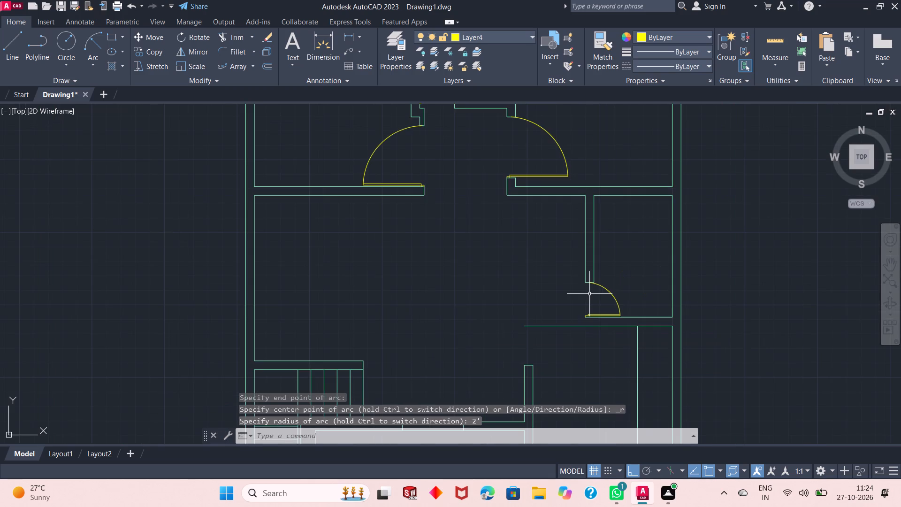
scroll(618, 275, down, 1)
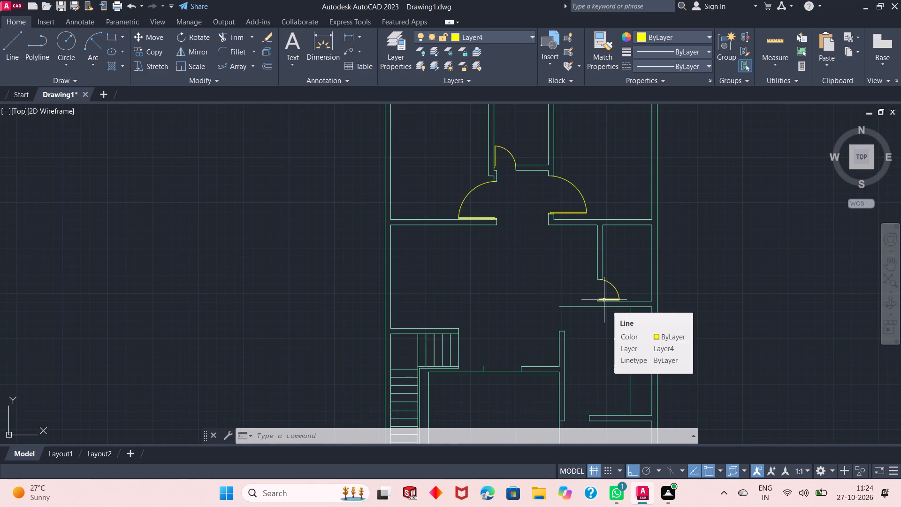
scroll(594, 257, down, 1)
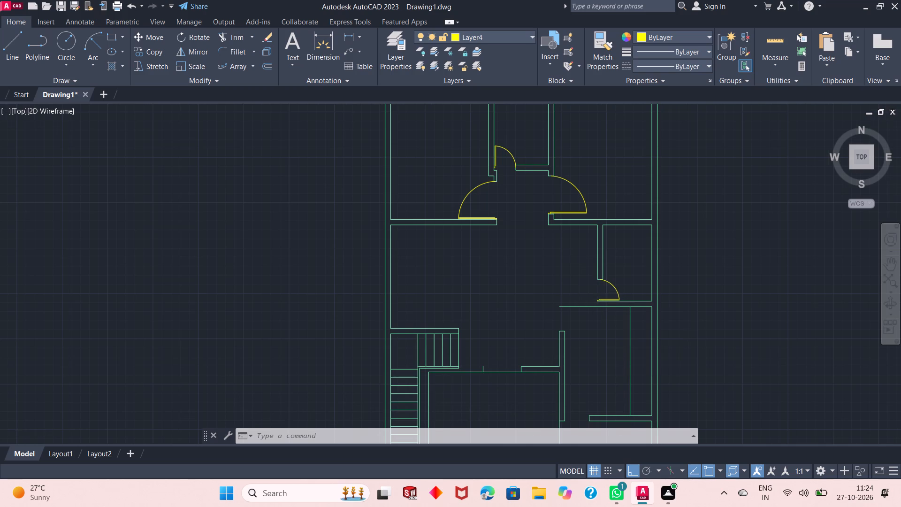
scroll(584, 356, up, 2)
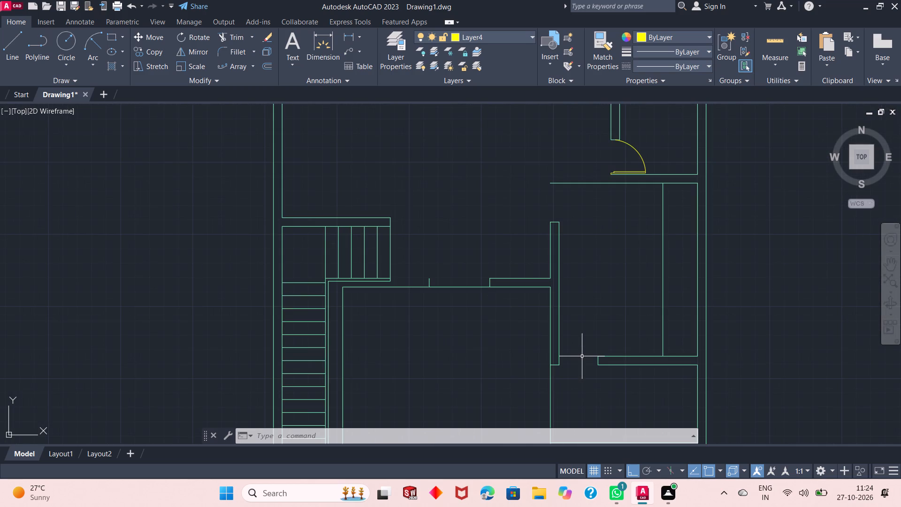
scroll(580, 356, up, 1)
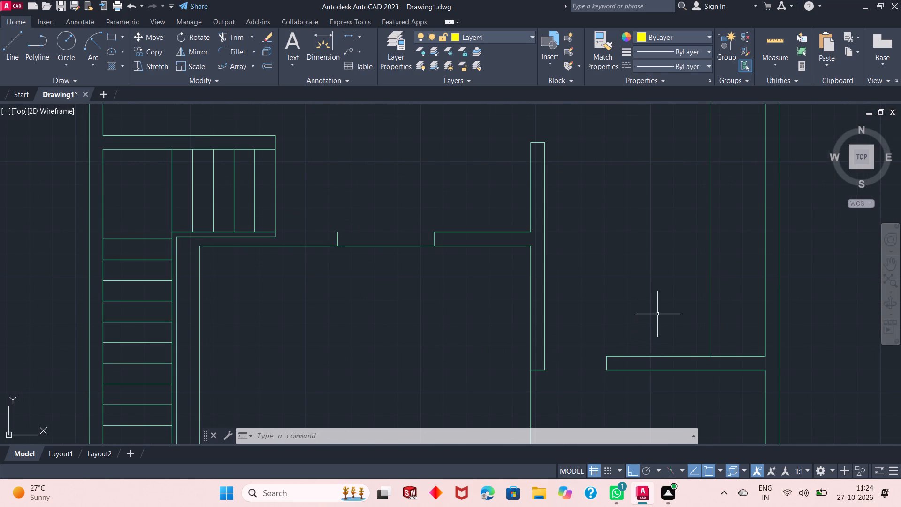
click(9, 43)
scroll(594, 374, up, 1)
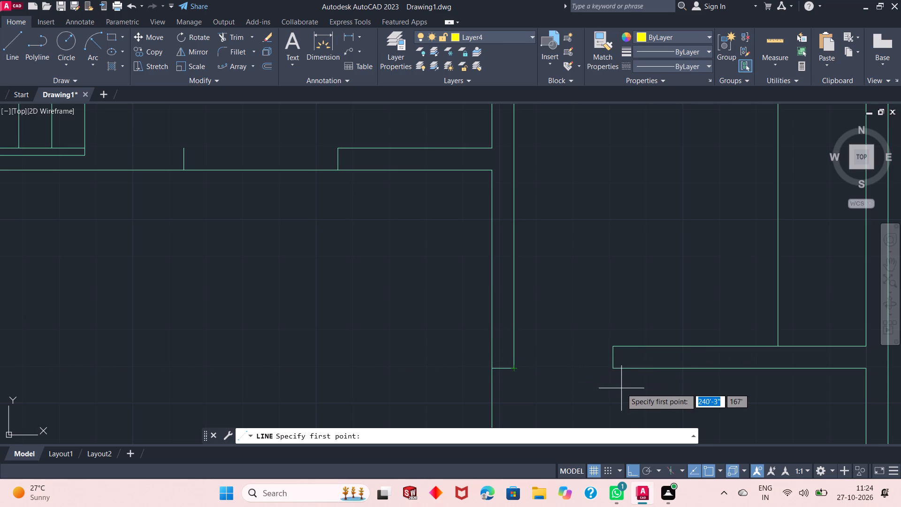
click(512, 358)
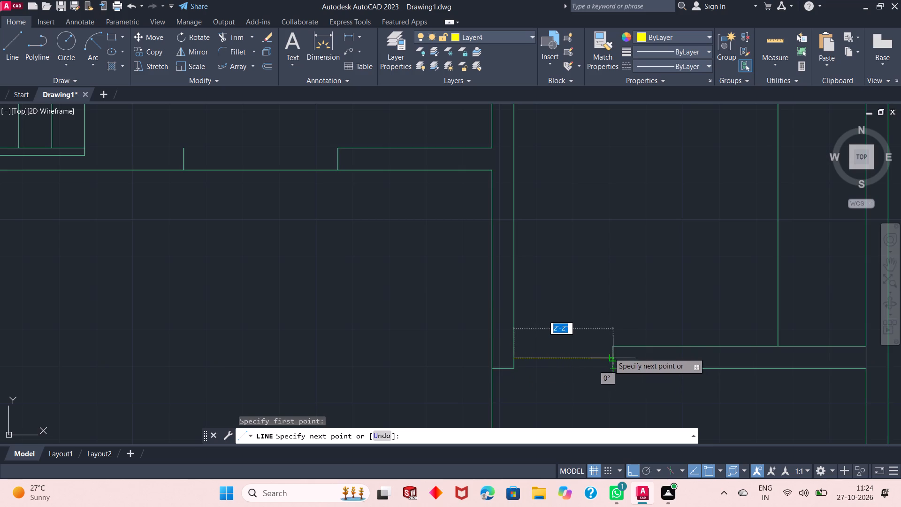
text(1")
key(Return)
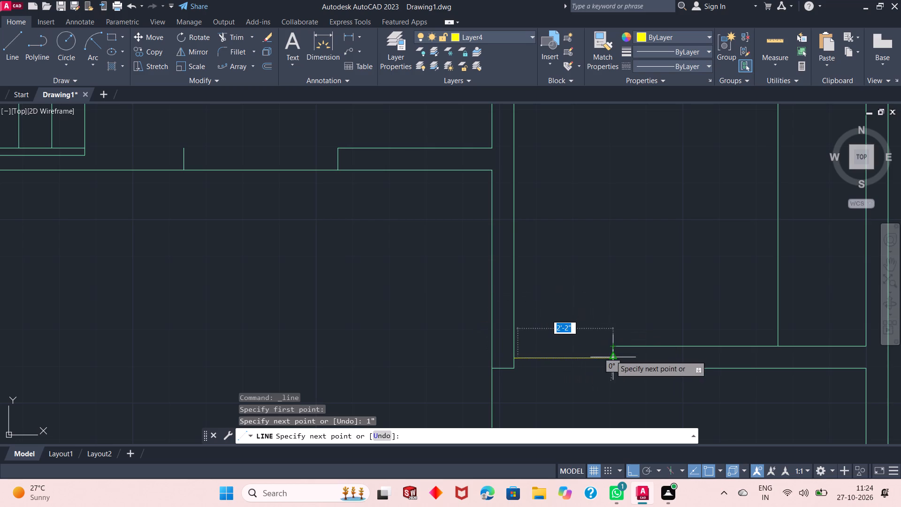
text(2'3")
key(Return)
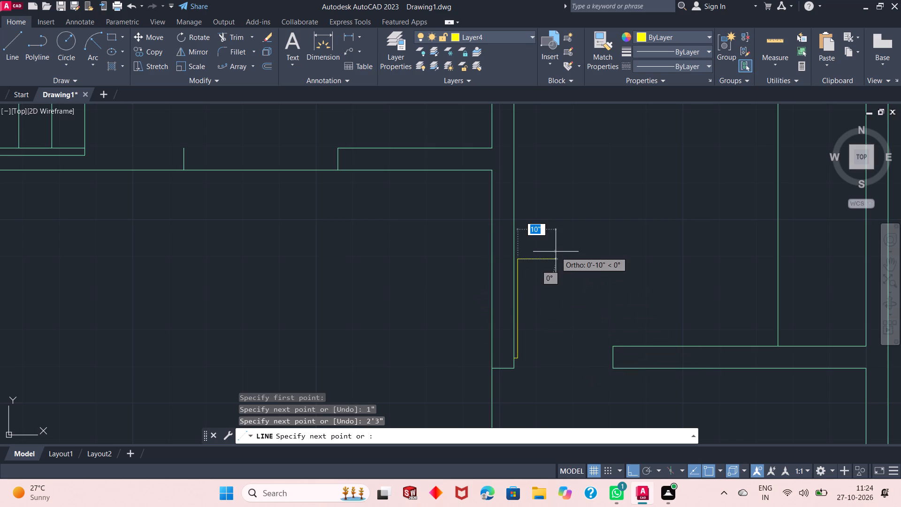
text(1")
key(Return)
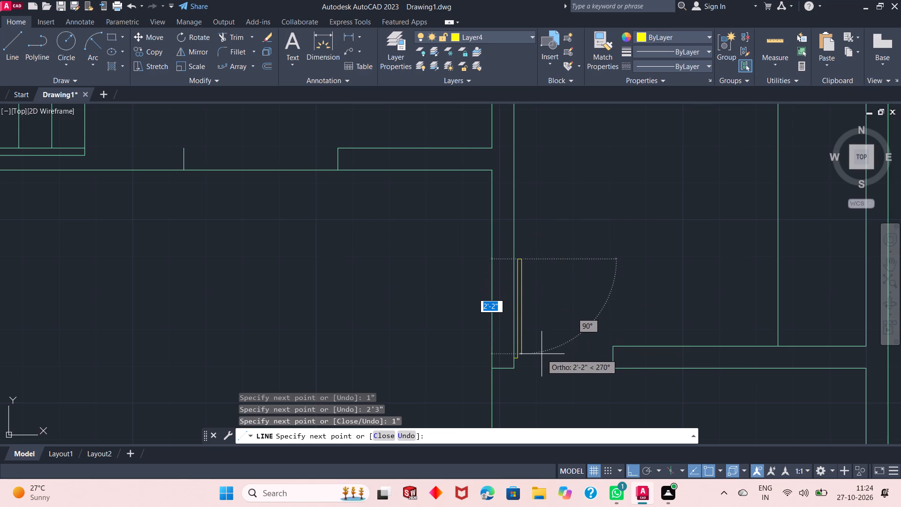
text(2'2)
key(BackSpace)
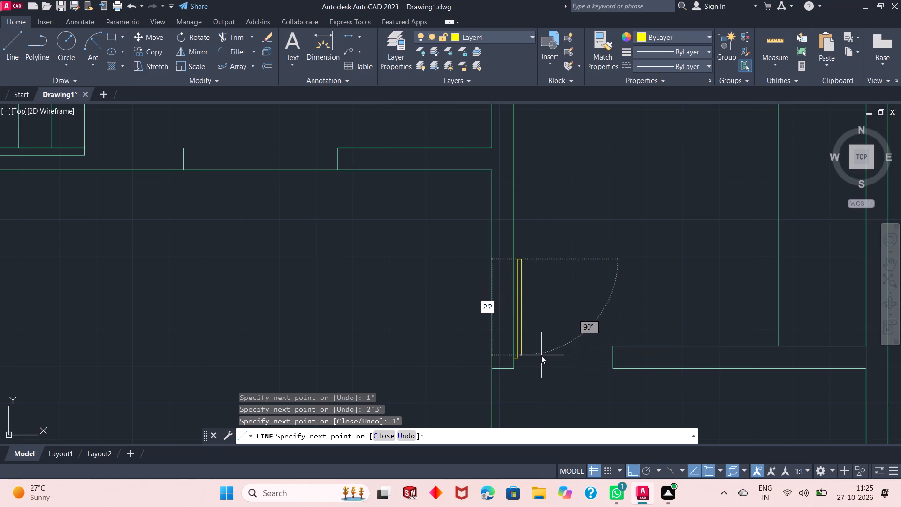
key(1)
key(shift+quotedbl)
key(Return)
scroll(541, 355, up, 2)
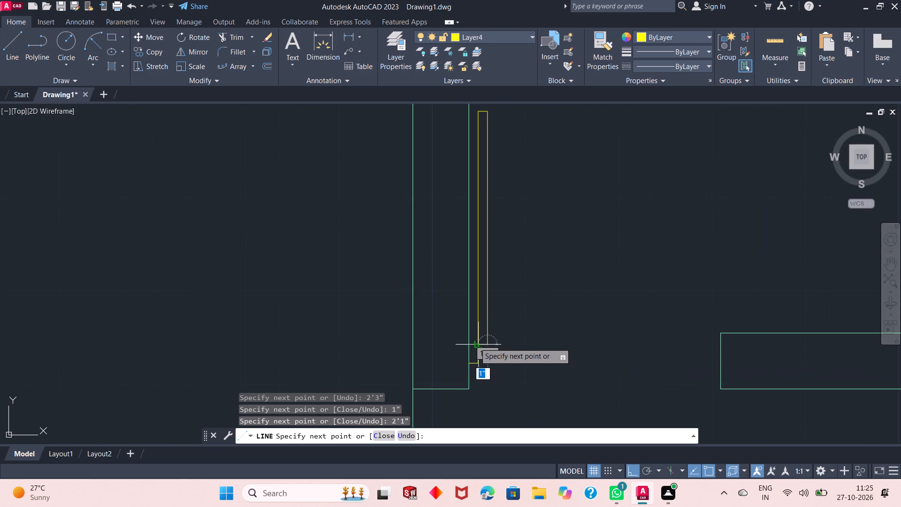
click(467, 344)
right_click(573, 332)
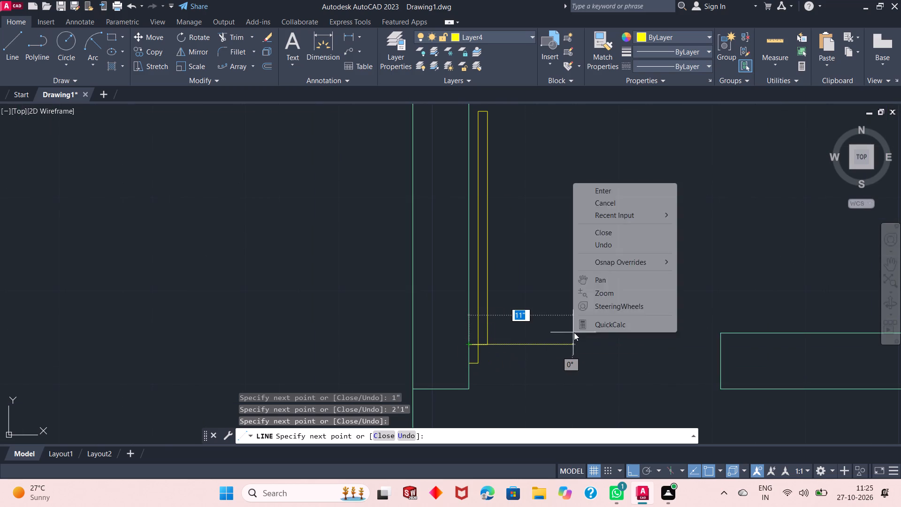
click(625, 187)
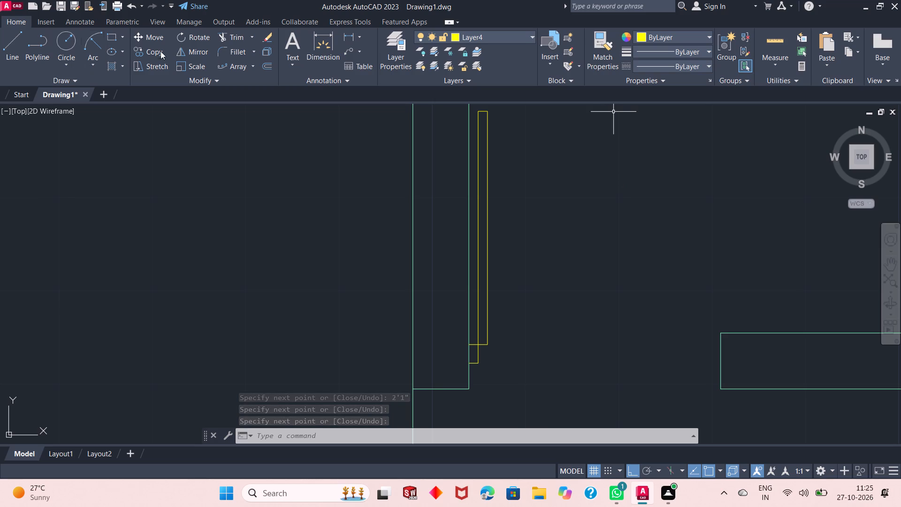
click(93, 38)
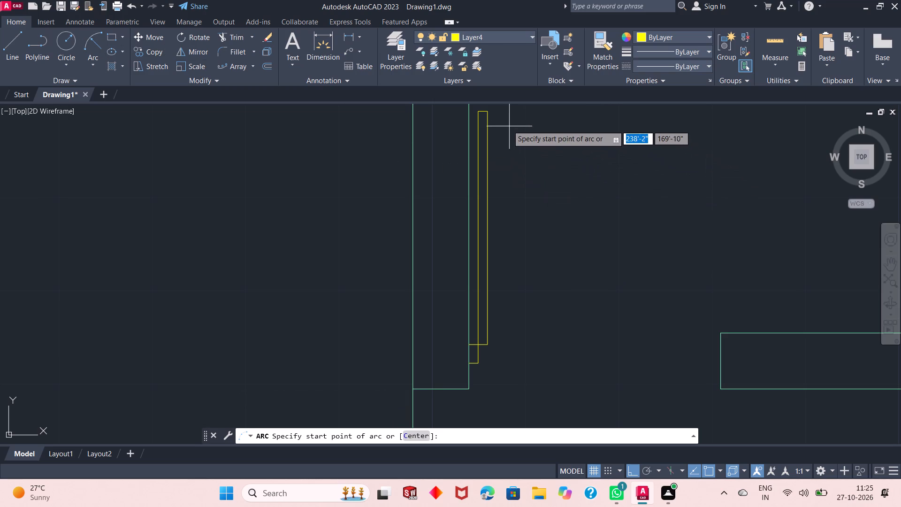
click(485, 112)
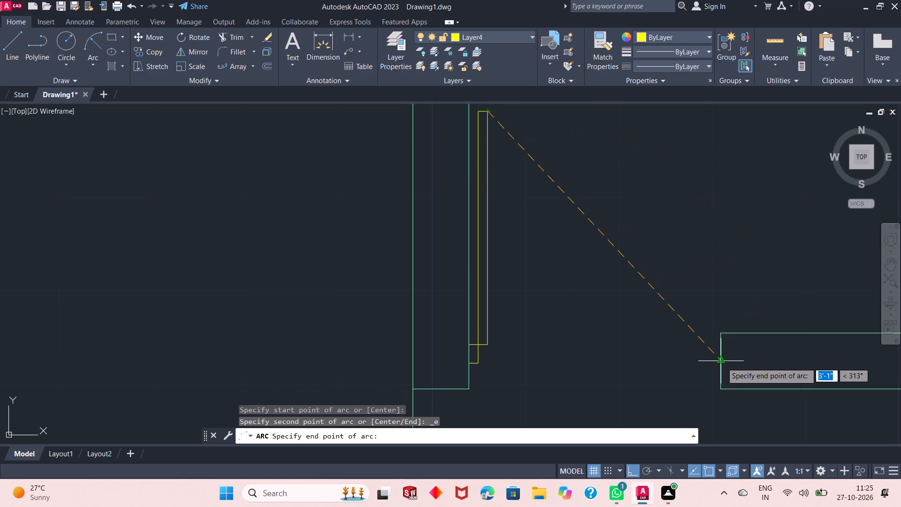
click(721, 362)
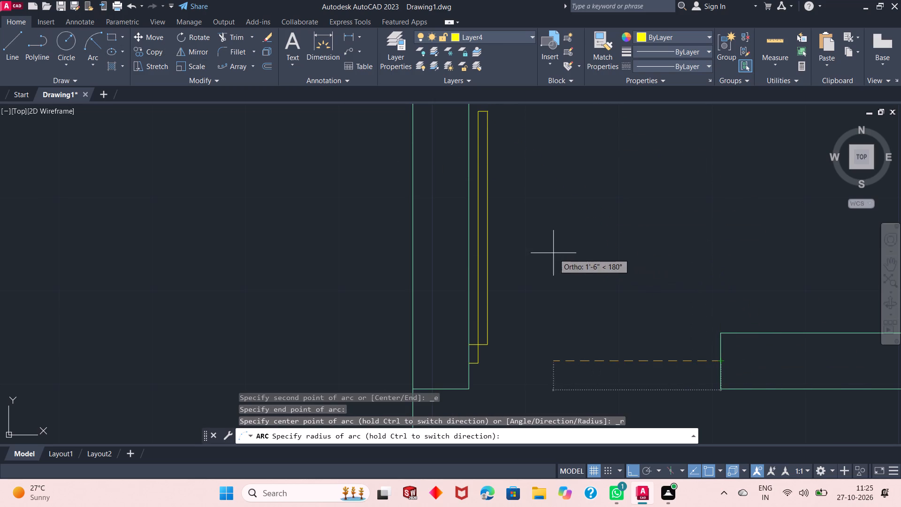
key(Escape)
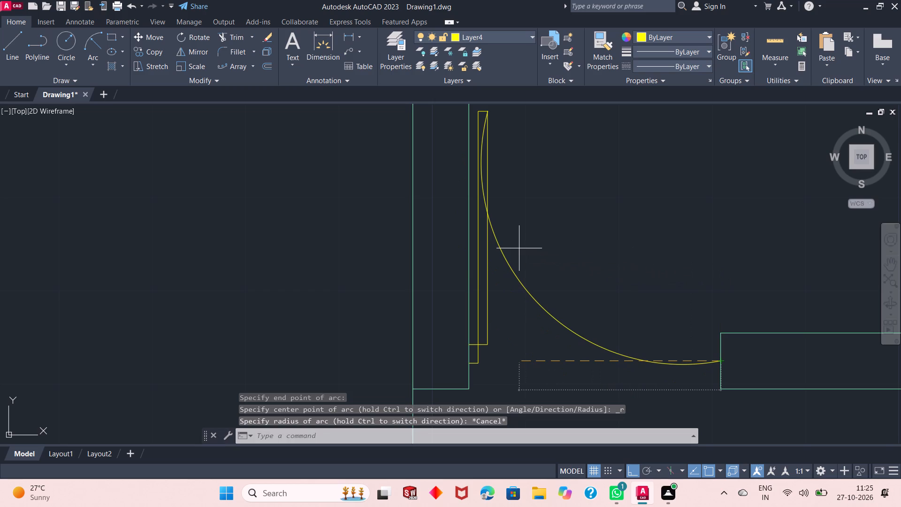
Draw the lower-right room's bottom door swing as a Start, End, Radius arc from the opposite jamb's midpoint to the leaf's free end, radius 2'3".
click(97, 42)
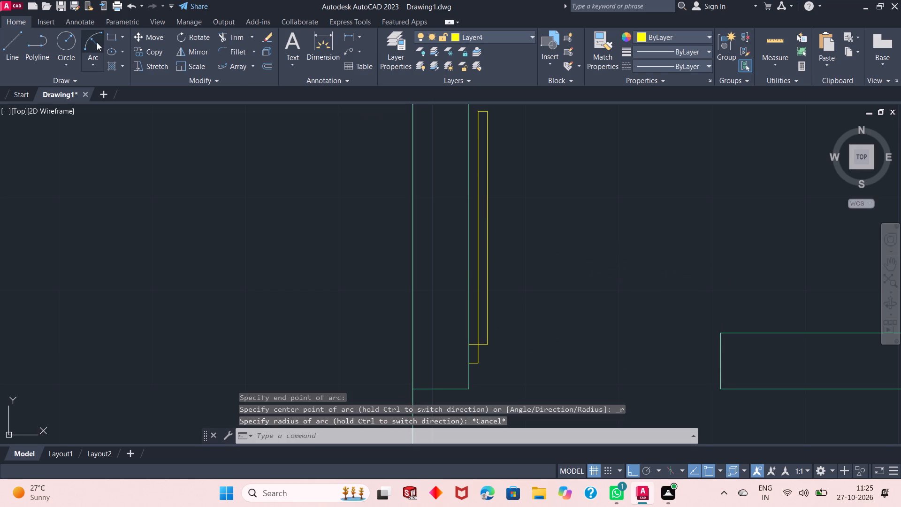
click(721, 358)
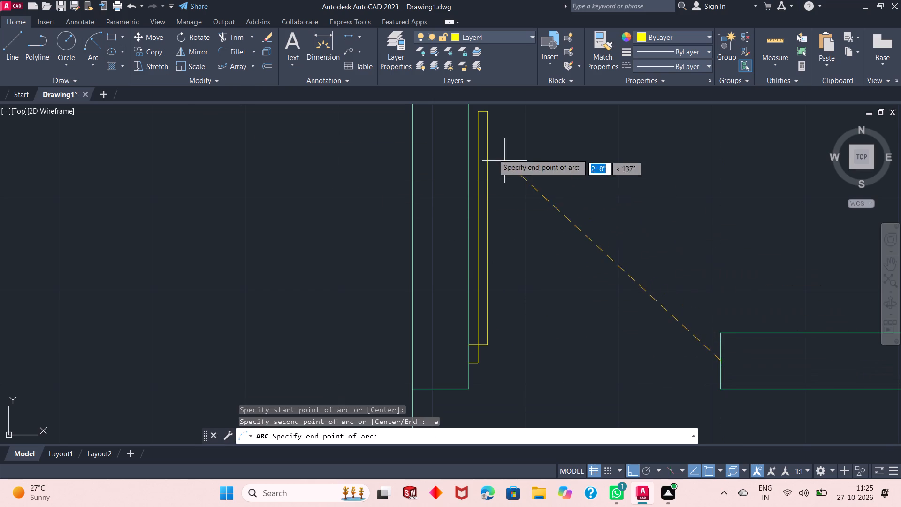
click(489, 113)
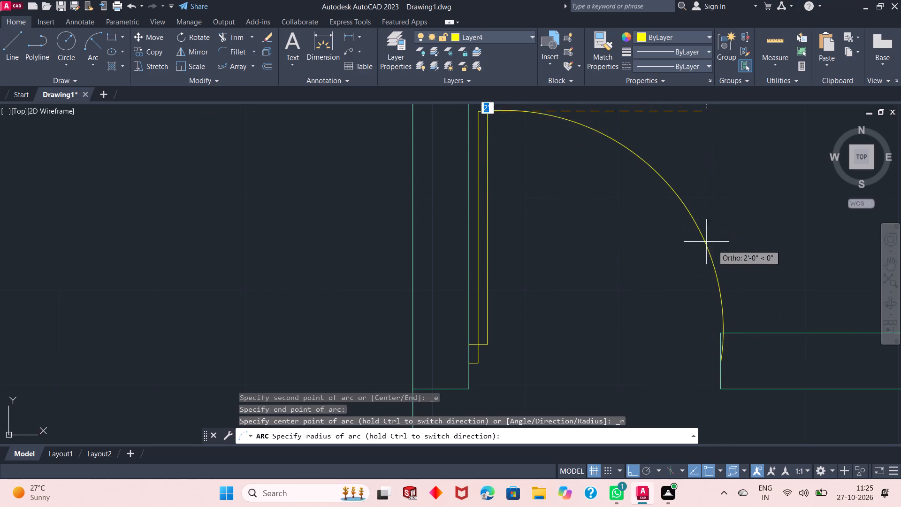
text(2'3")
key(Return)
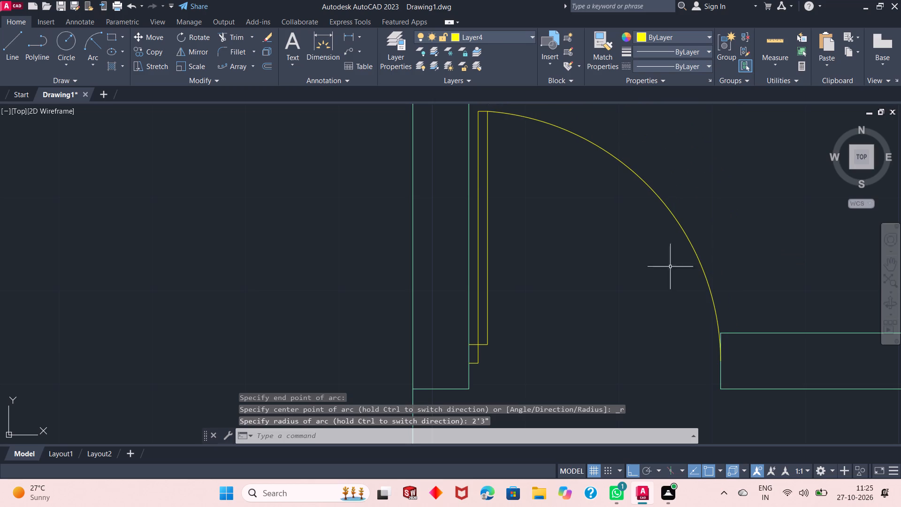
Draw the large central room's top door leaf from the left jamb's midpoint: 2" right, 3'6" up, 1" right, down to jamb-top level, left to the jamb.
scroll(582, 182, down, 3)
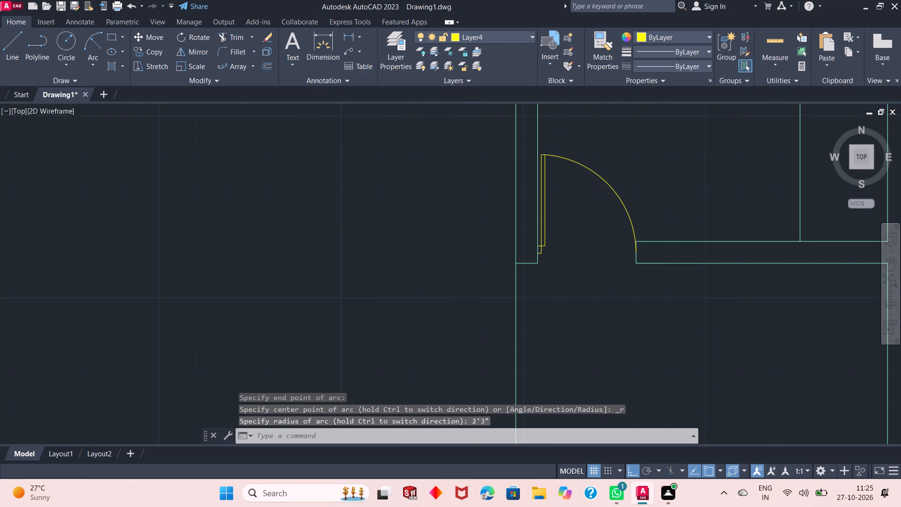
scroll(582, 181, down, 1)
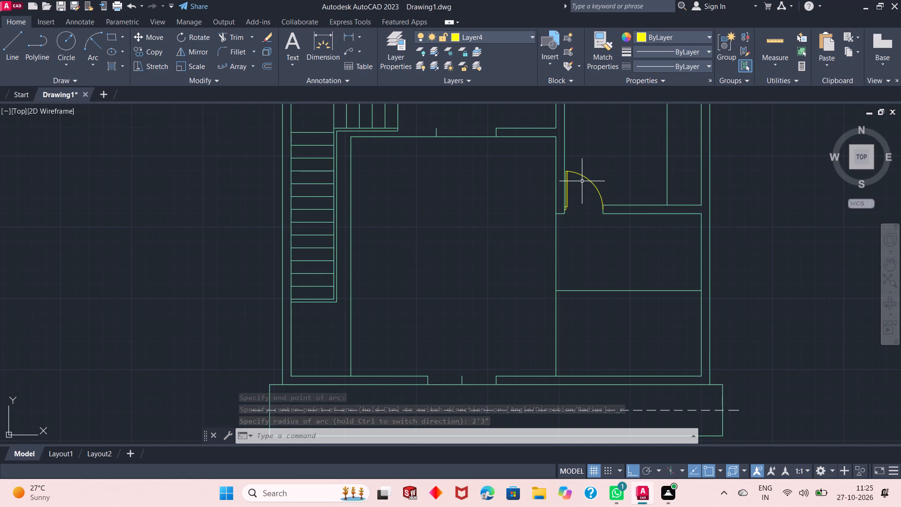
scroll(610, 285, down, 2)
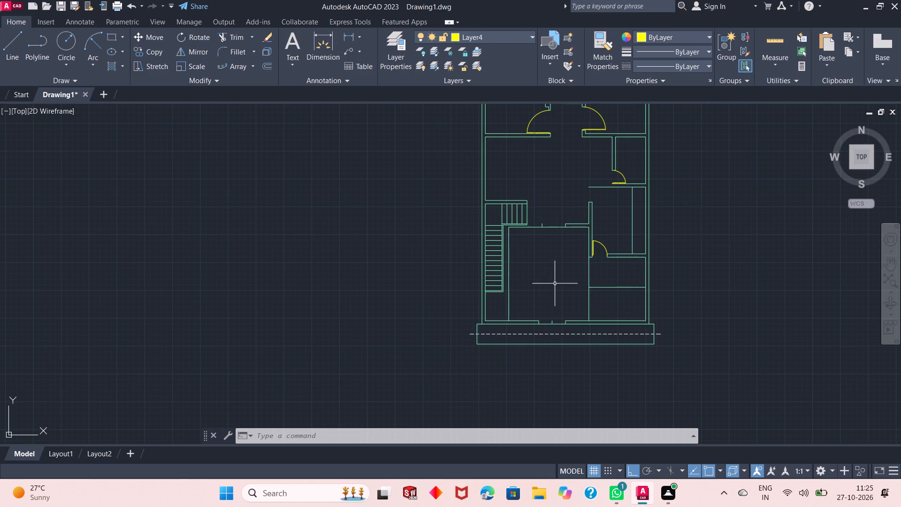
scroll(565, 183, up, 2)
scroll(543, 223, up, 1)
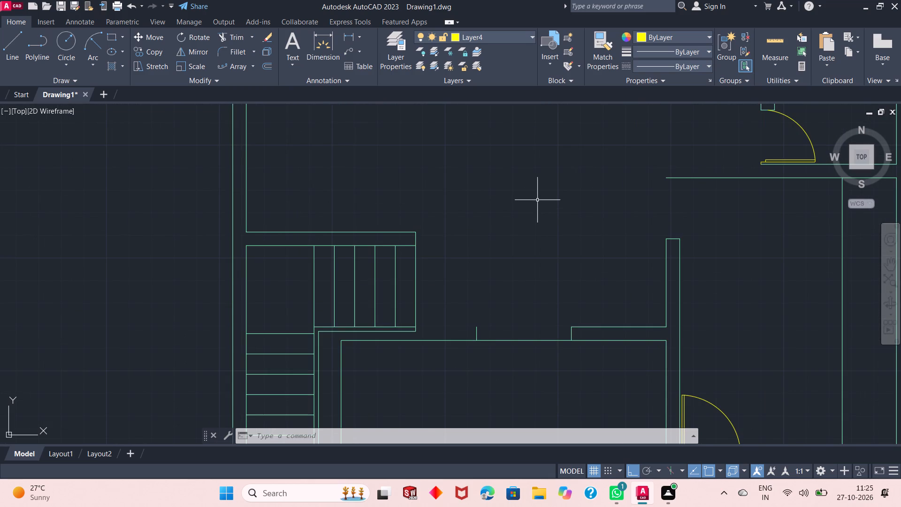
click(9, 50)
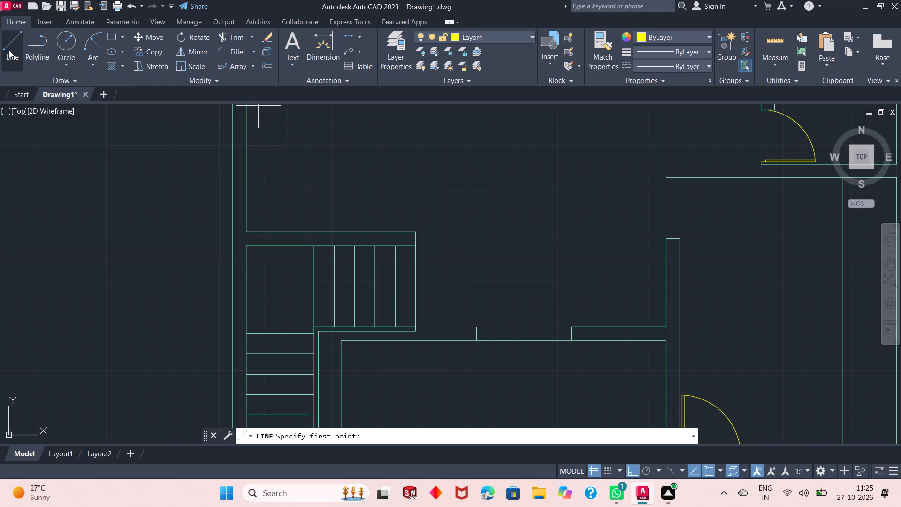
scroll(448, 323, up, 2)
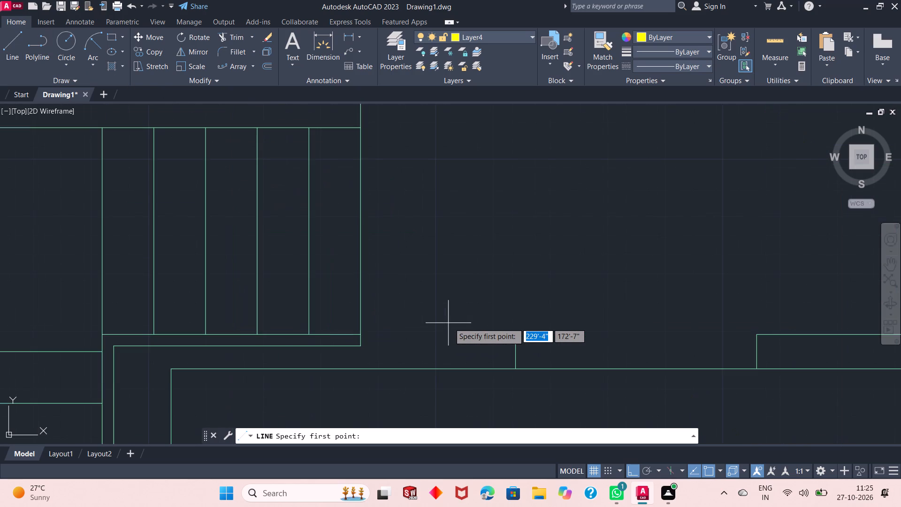
click(514, 353)
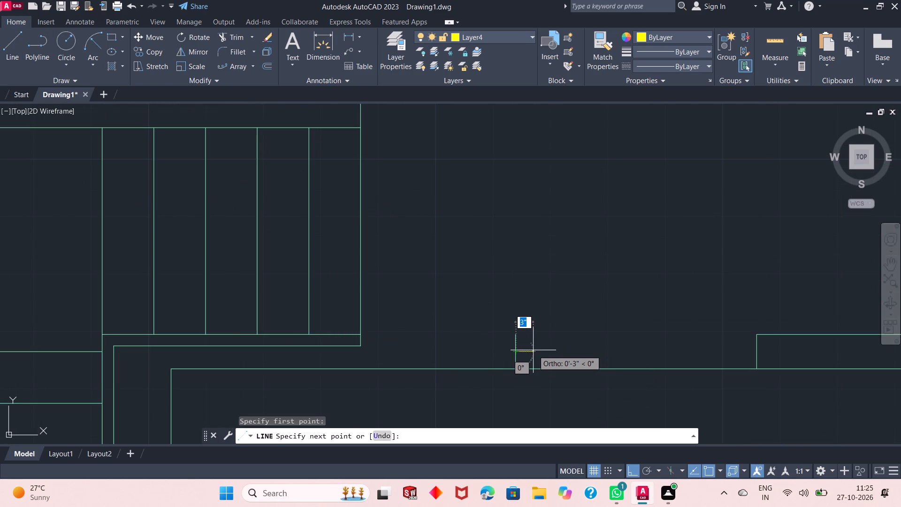
text(2")
key(Return)
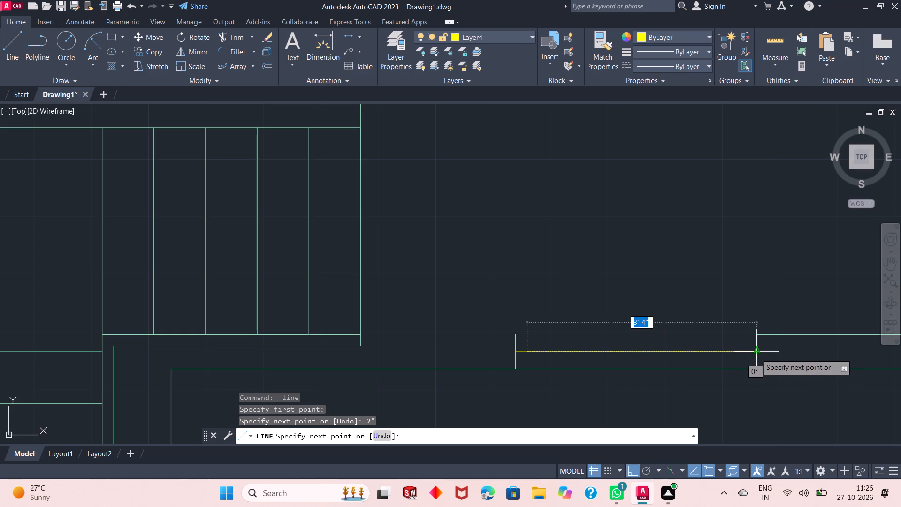
text(3'6")
key(Return)
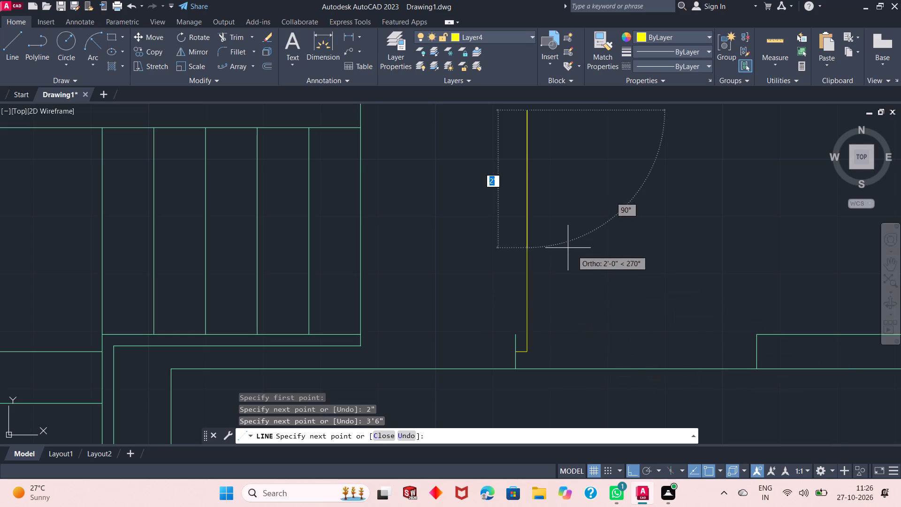
scroll(577, 324, down, 2)
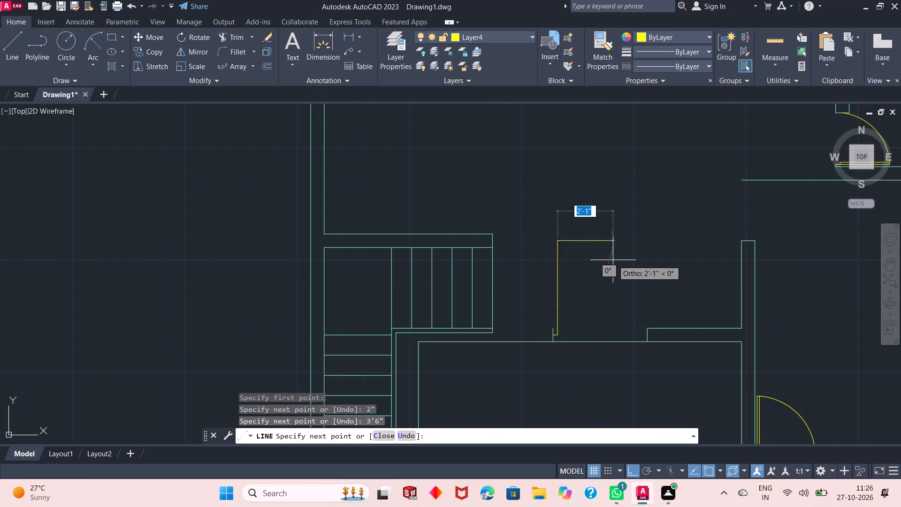
key(1)
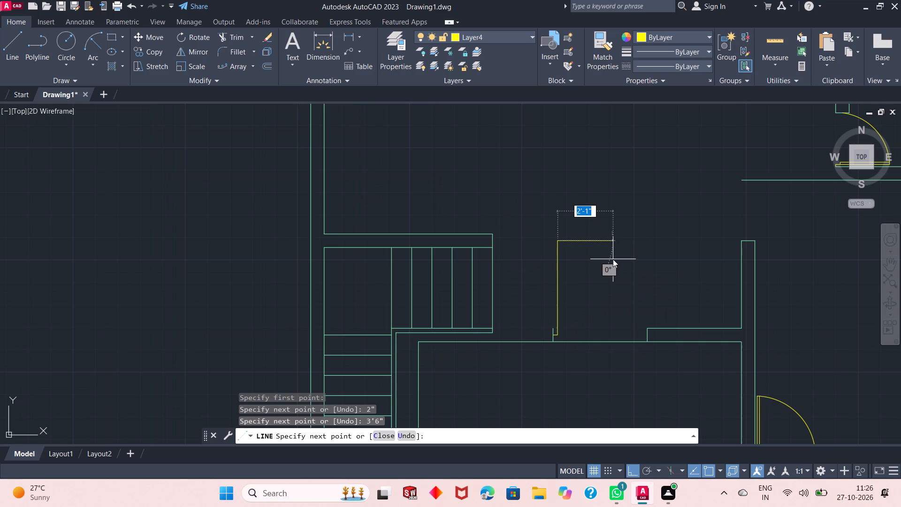
key(shift+quotedbl)
key(Return)
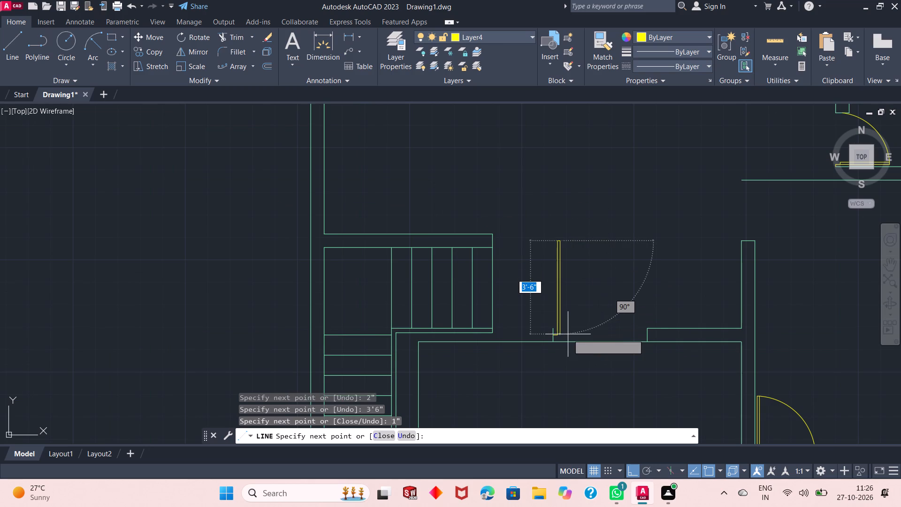
scroll(568, 334, up, 2)
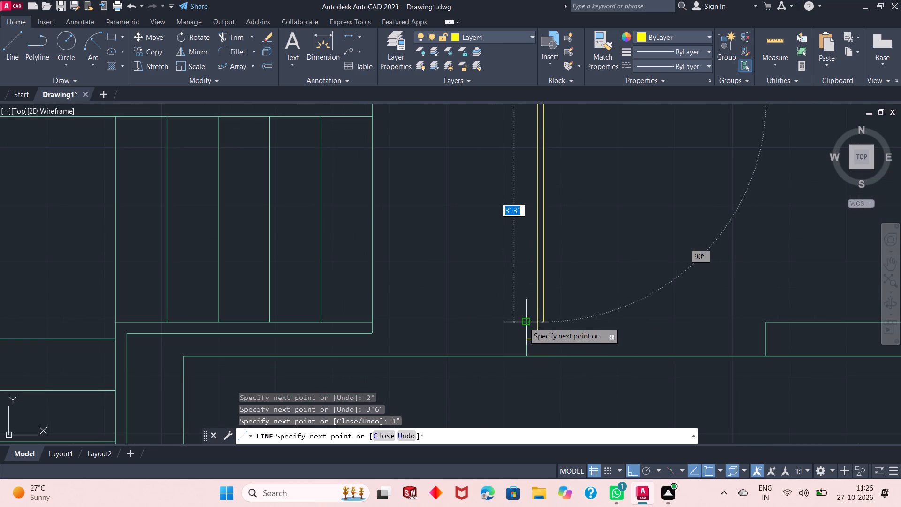
click(545, 323)
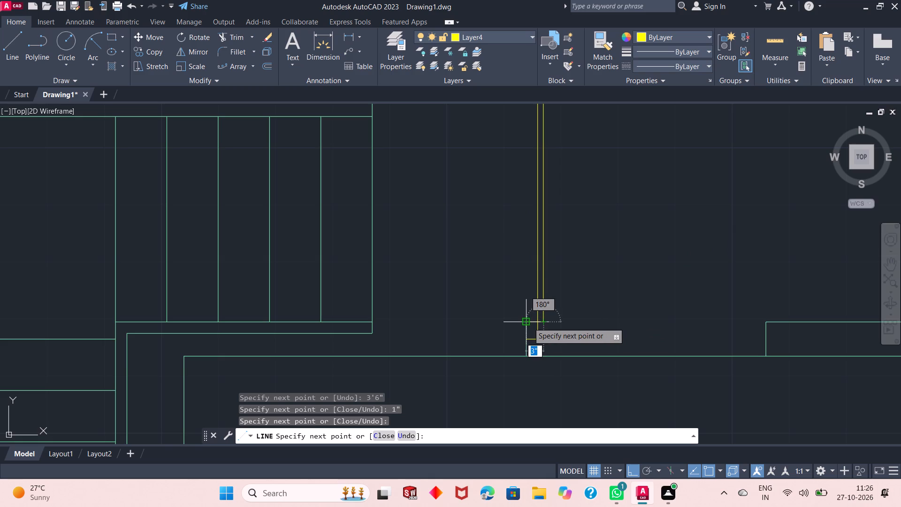
click(528, 323)
right_click(583, 286)
click(592, 292)
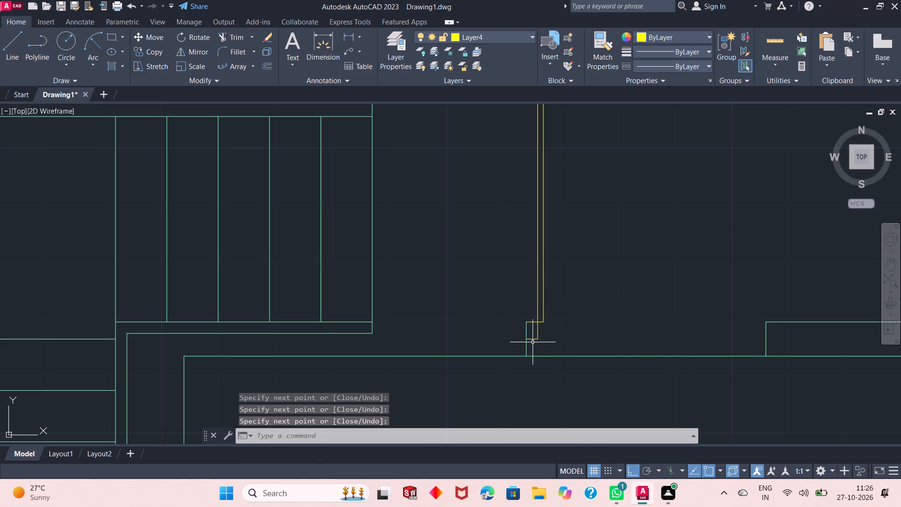
Draw the central room's top door swing as a Start, End, Radius arc from the right jamb's midpoint to the leaf's free end, radius 3'6".
scroll(523, 347, down, 1)
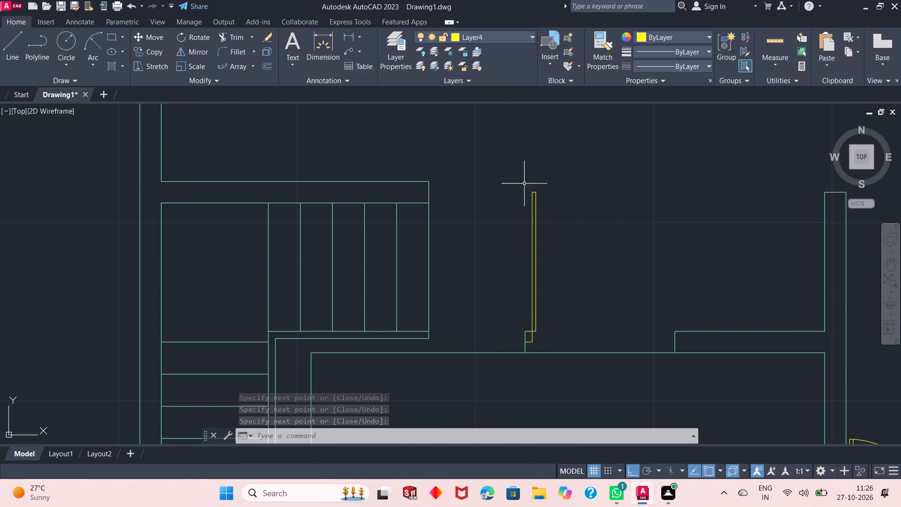
click(89, 45)
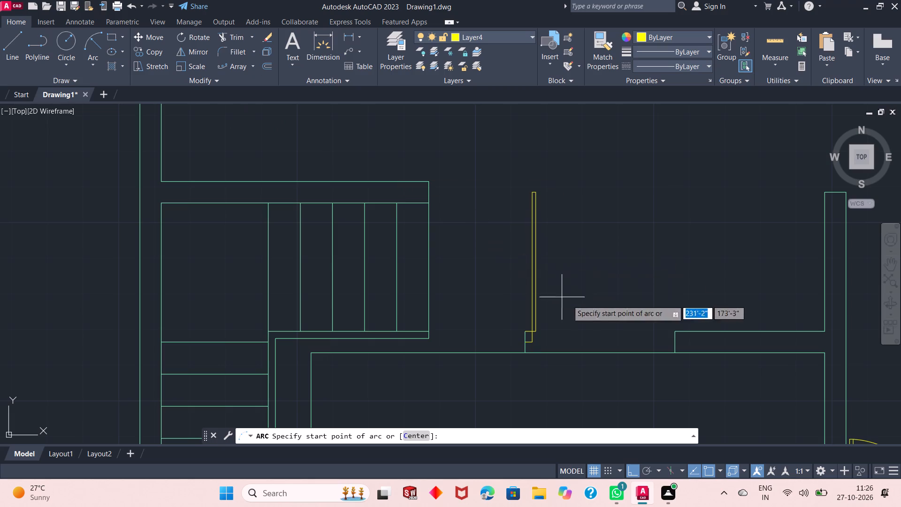
click(672, 345)
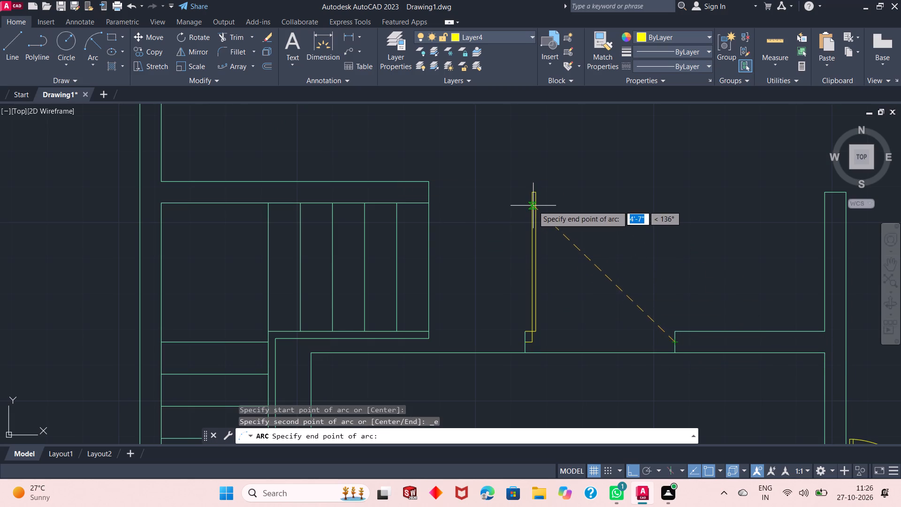
click(537, 195)
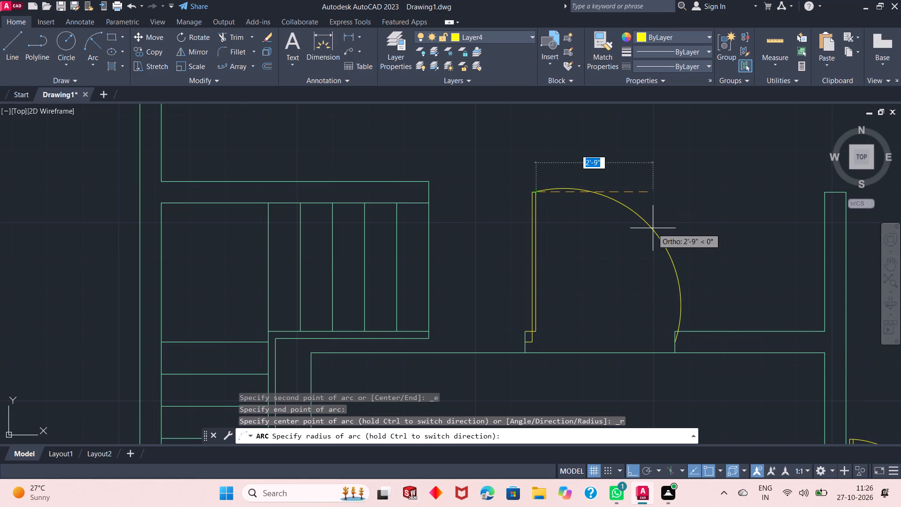
text(3'6")
key(Return)
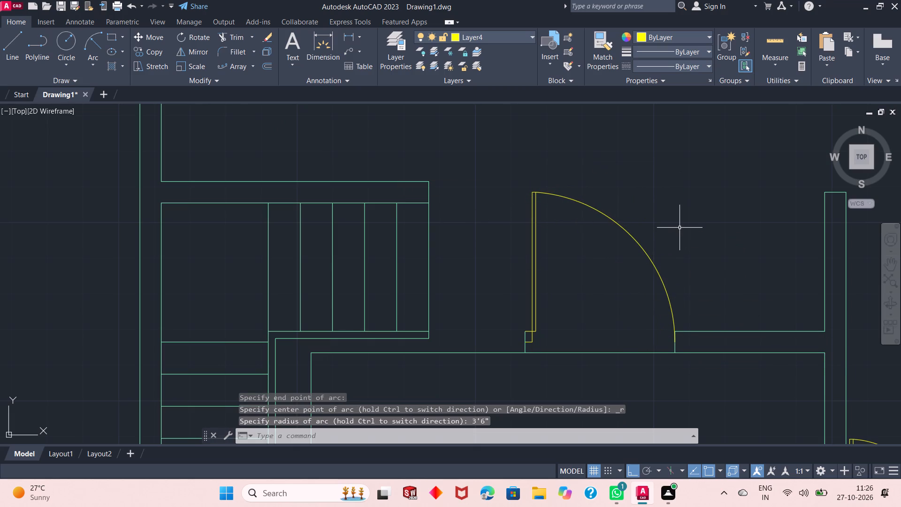
Draw the bottom entrance's left door leaf from the left jamb's lower end: 1" right, 2' up, 1" right, 1'10" down, left to the jamb.
scroll(591, 225, down, 2)
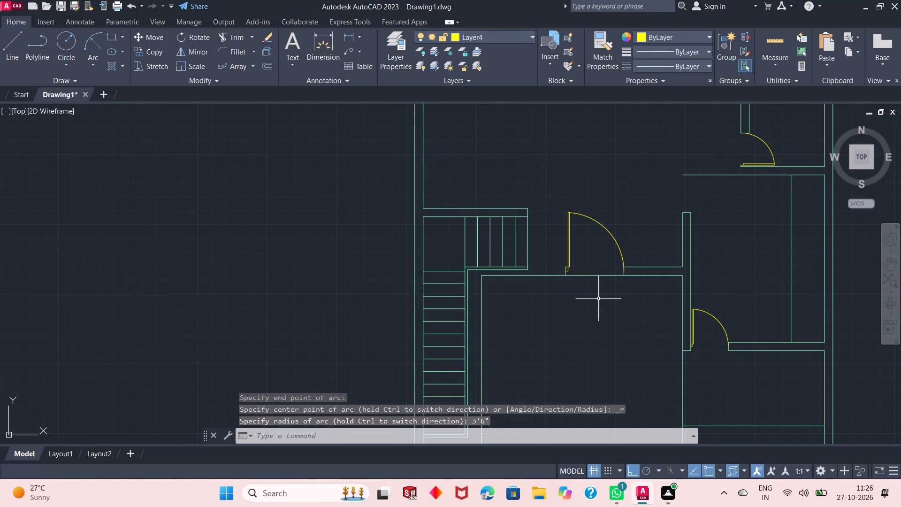
scroll(608, 271, down, 2)
scroll(608, 377, up, 1)
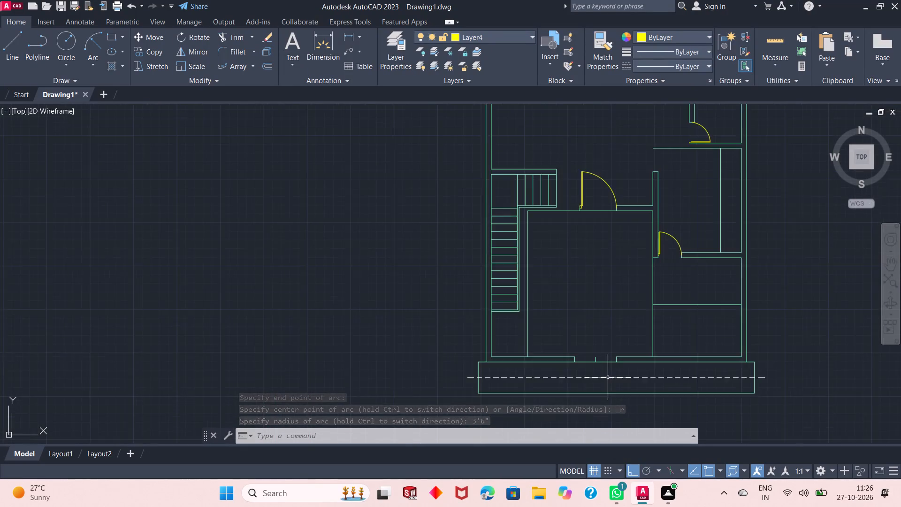
scroll(606, 375, up, 3)
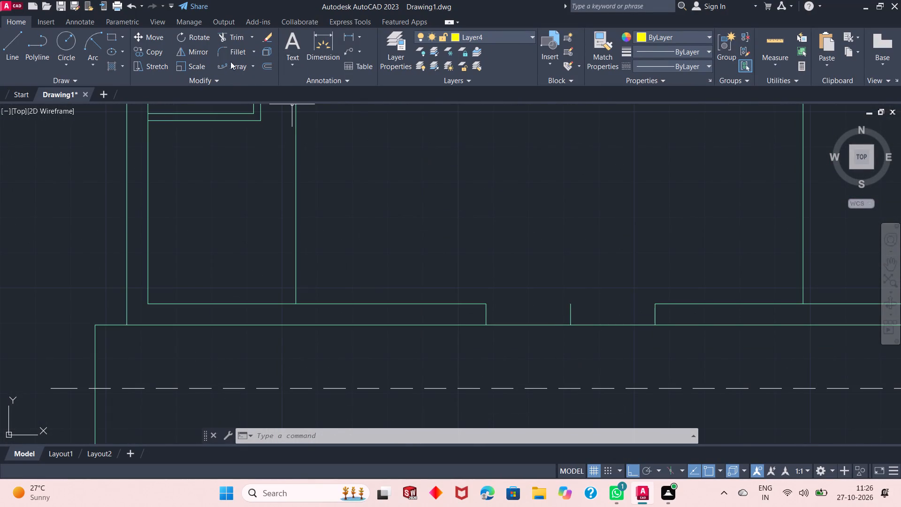
click(19, 49)
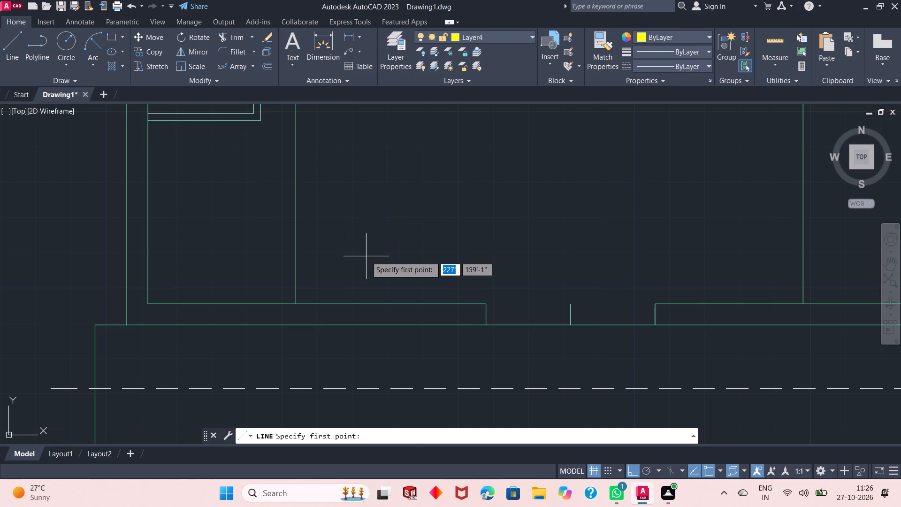
scroll(520, 337, up, 1)
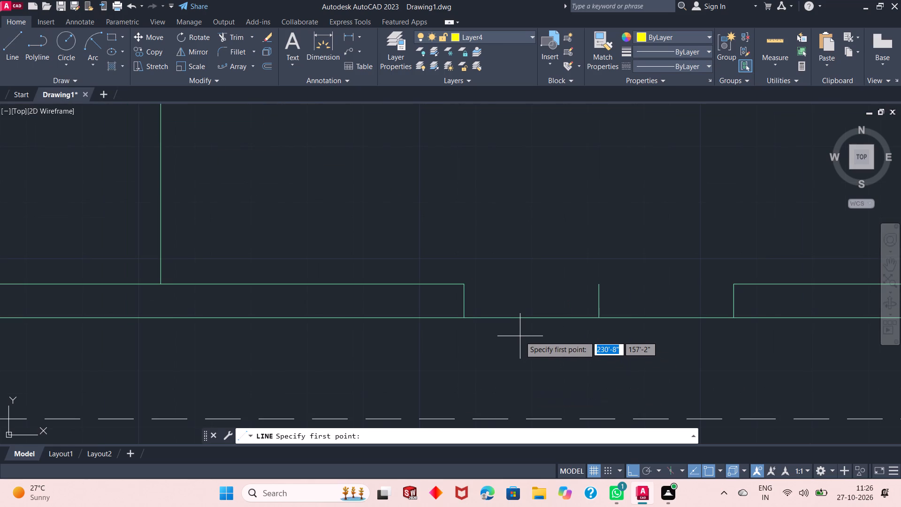
click(466, 318)
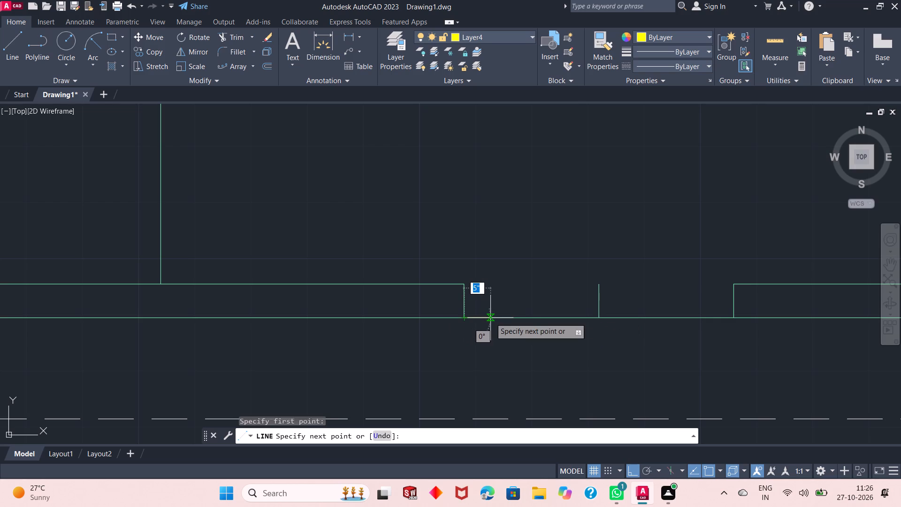
text(1")
key(Return)
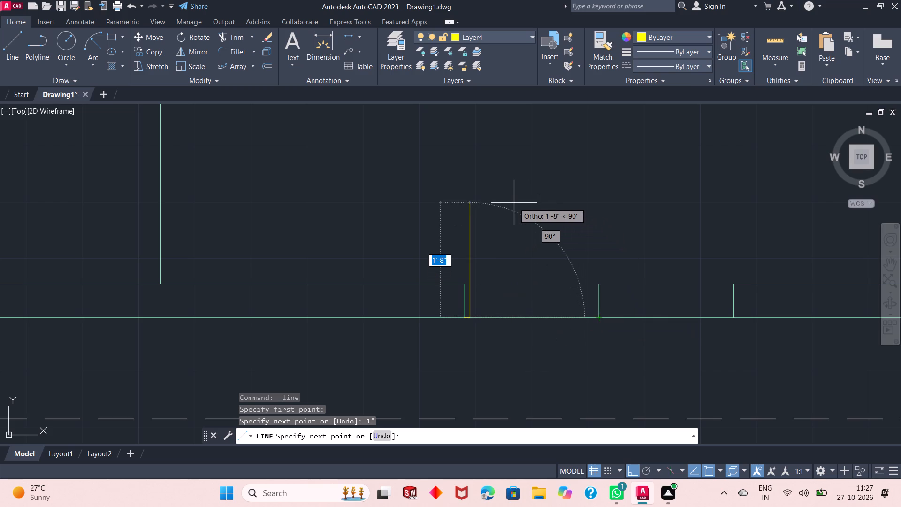
text(2')
key(Return)
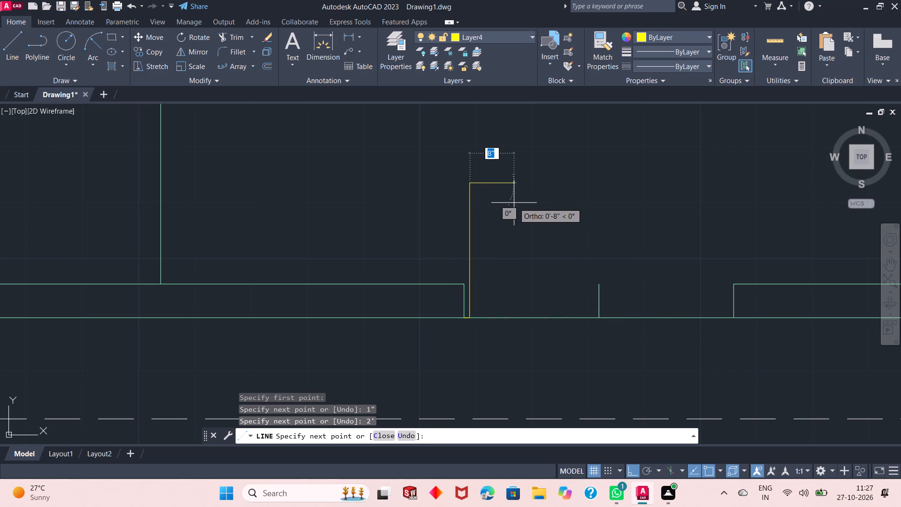
text(1")
key(Return)
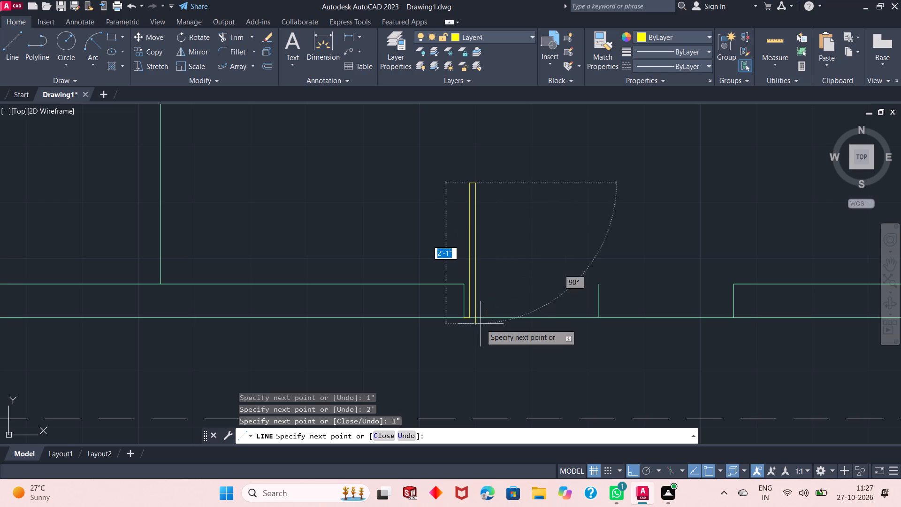
text(1'10")
key(Return)
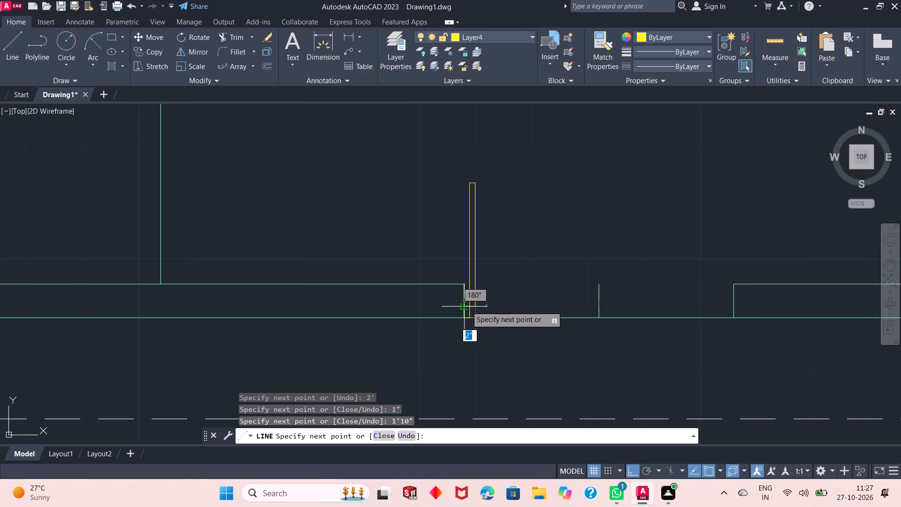
click(466, 307)
right_click(515, 292)
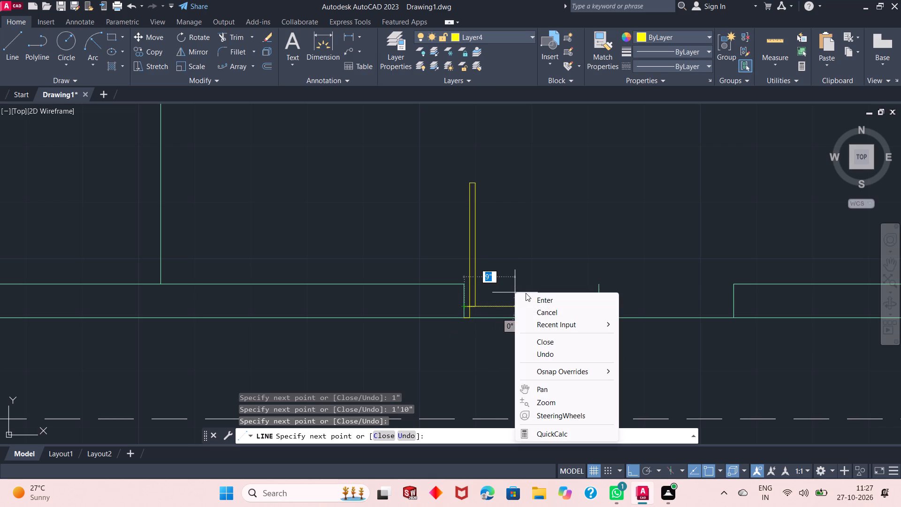
click(526, 293)
click(549, 301)
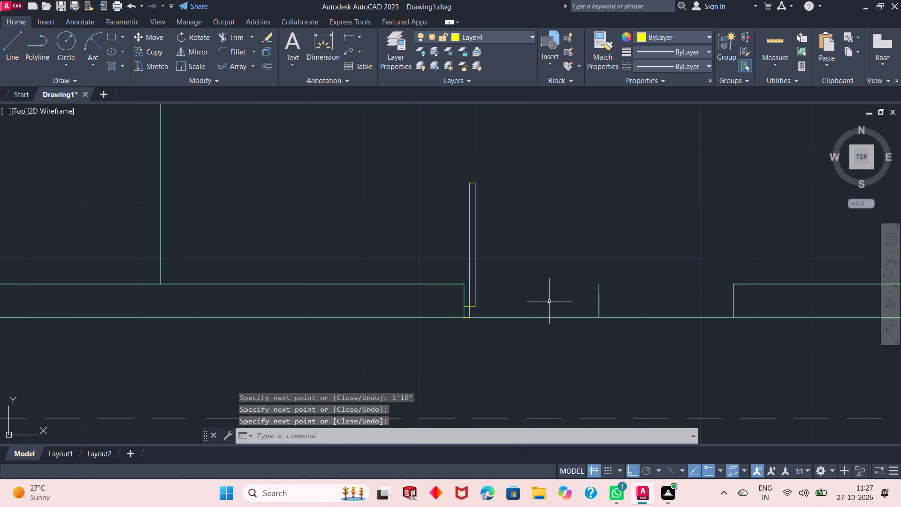
Draw the entrance's right door leaf from the right jamb's lower end: 1" left, 2' up, 1" left, 1'10" down, right to the jamb.
click(9, 37)
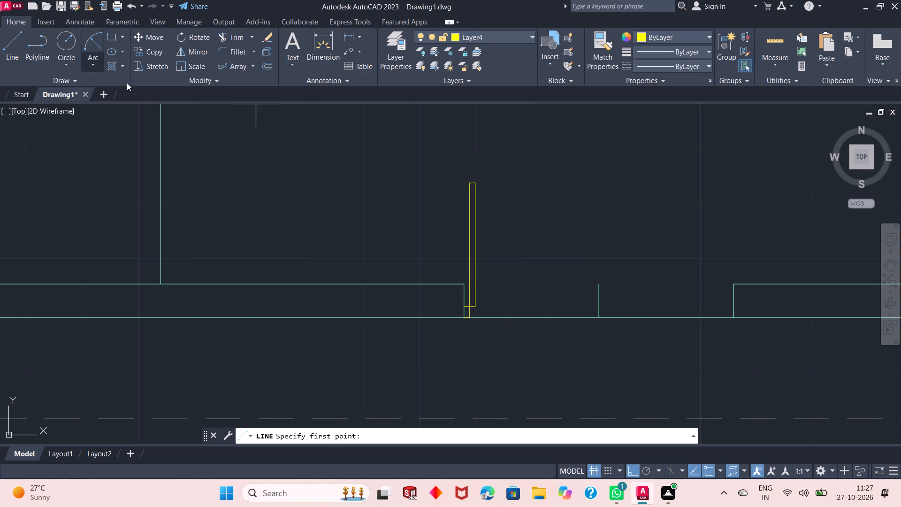
click(735, 315)
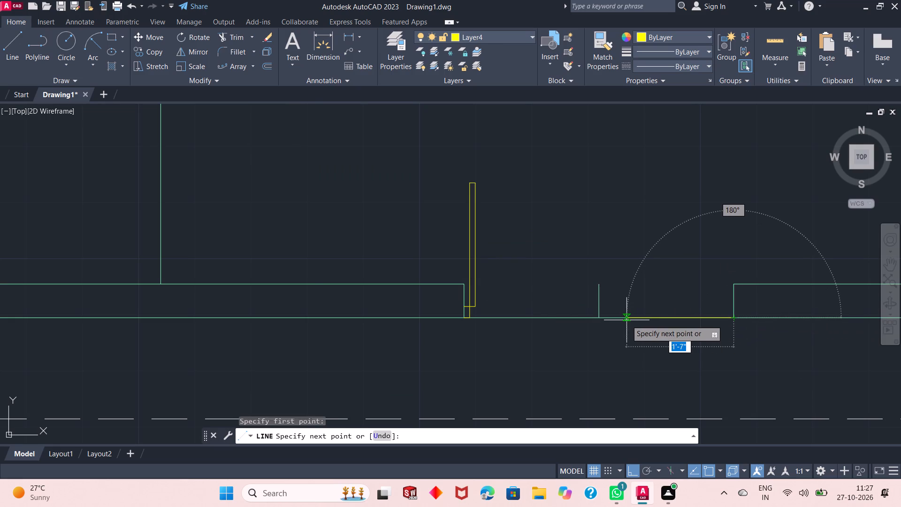
text(1")
key(Return)
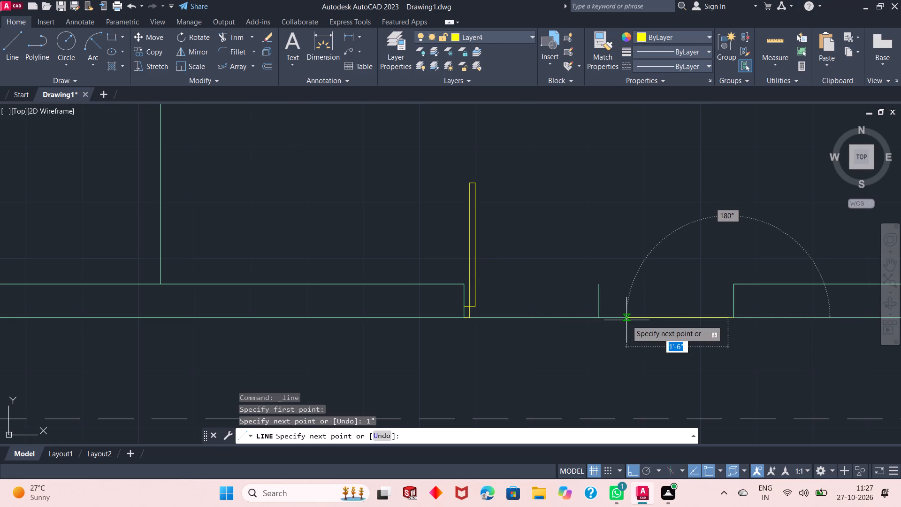
text(2')
key(Return)
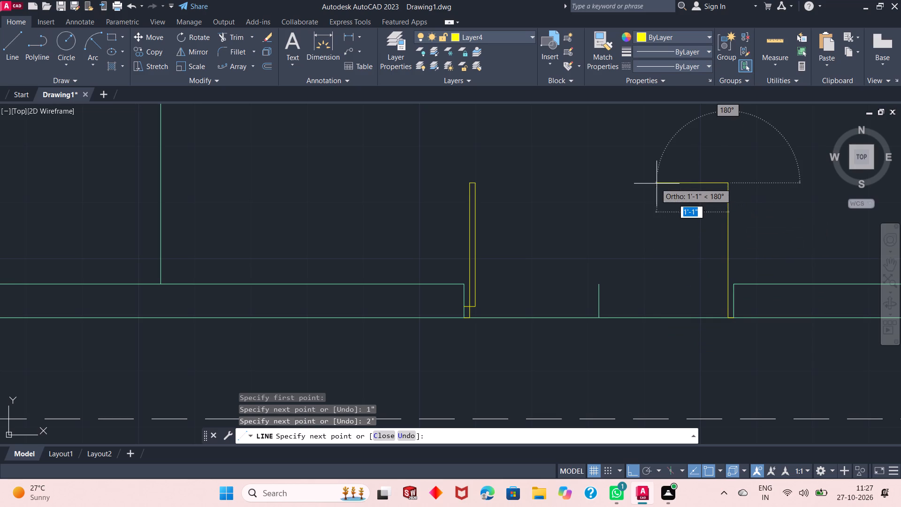
key(1)
key(shift+quotedbl)
key(Return)
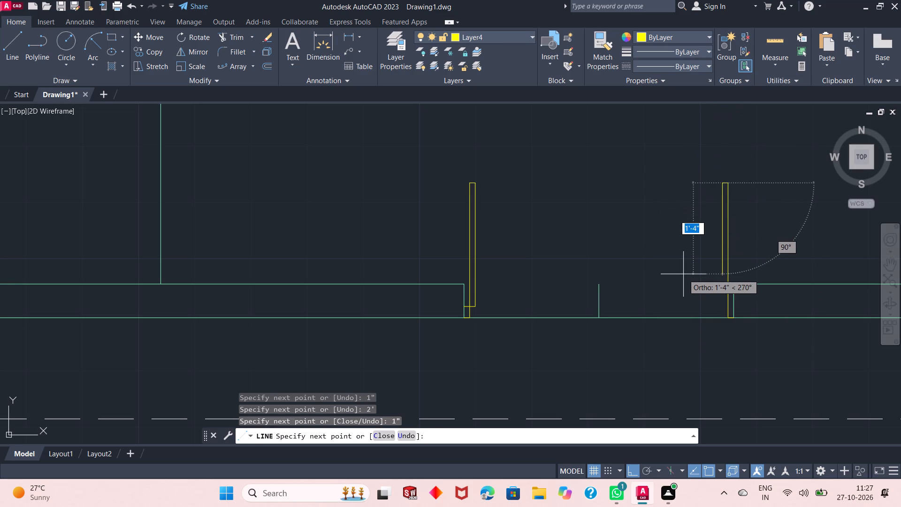
text(1'10")
key(Return)
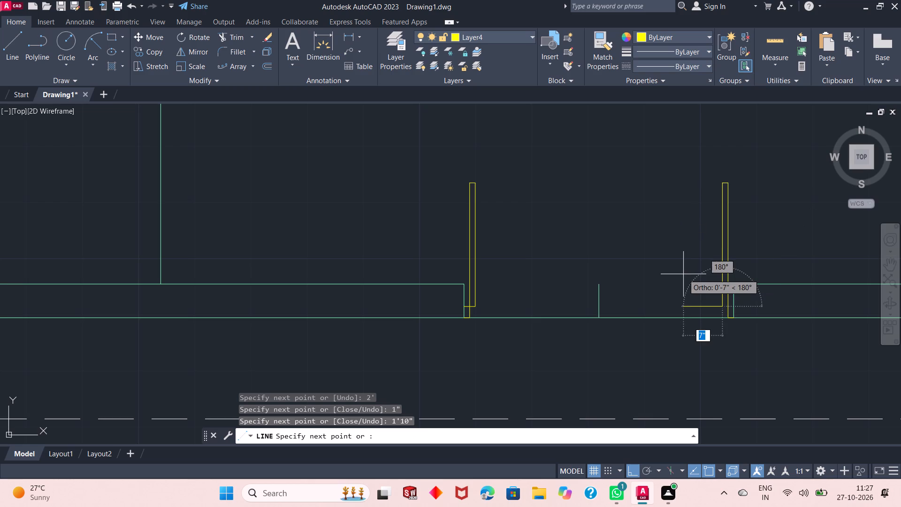
scroll(684, 275, up, 2)
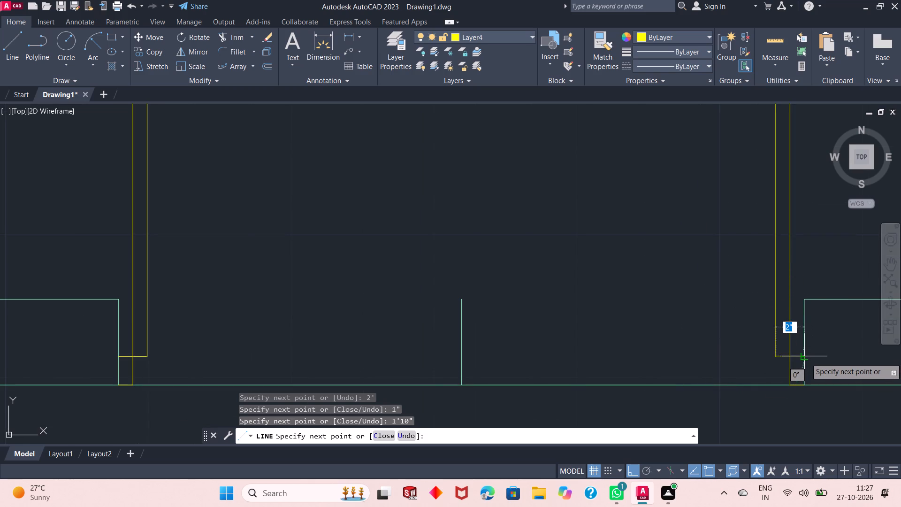
click(804, 358)
right_click(820, 344)
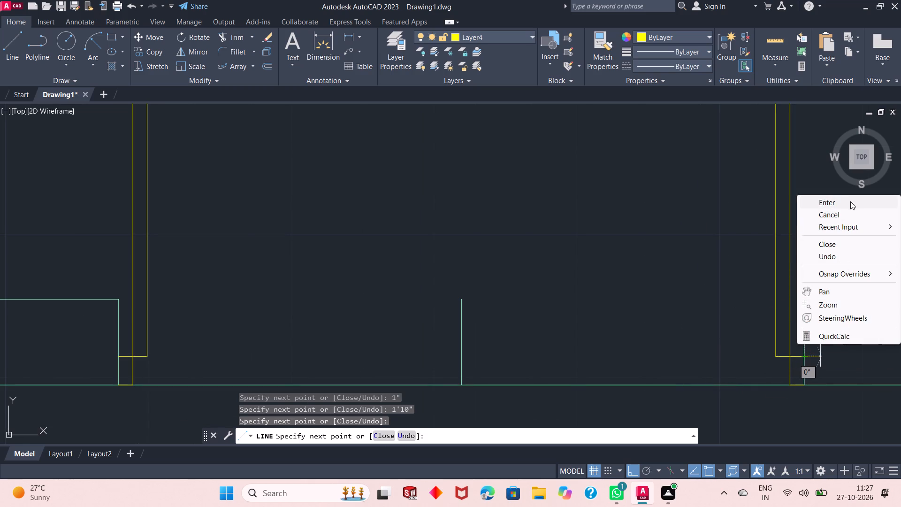
click(850, 201)
Draw the entrance's left door swing as a Start, End, Radius arc from the centre line's lower end to the left leaf's free end, radius 2'.
scroll(787, 326, down, 2)
scroll(741, 336, down, 1)
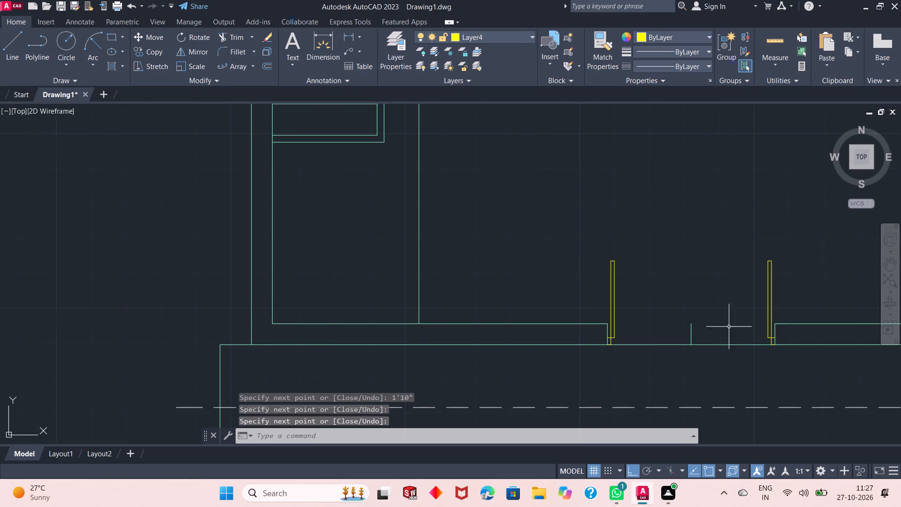
scroll(771, 313, up, 1)
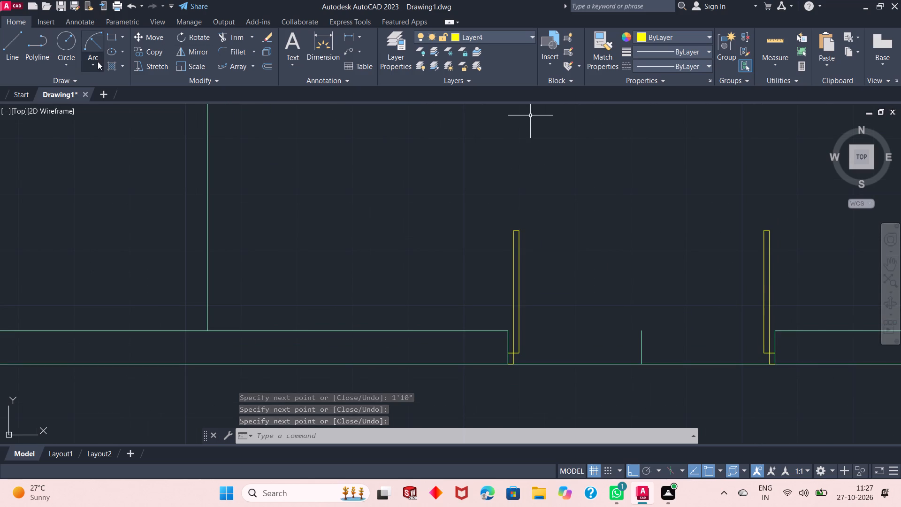
click(94, 45)
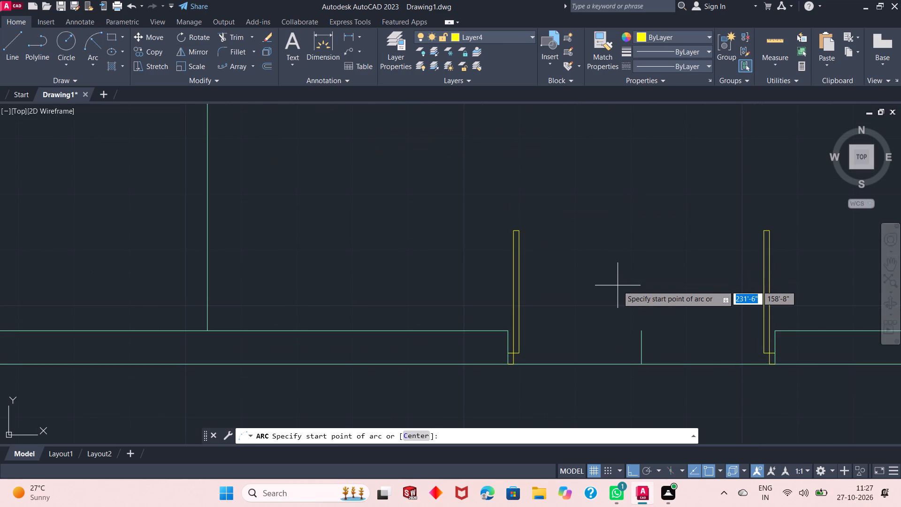
scroll(632, 350, up, 1)
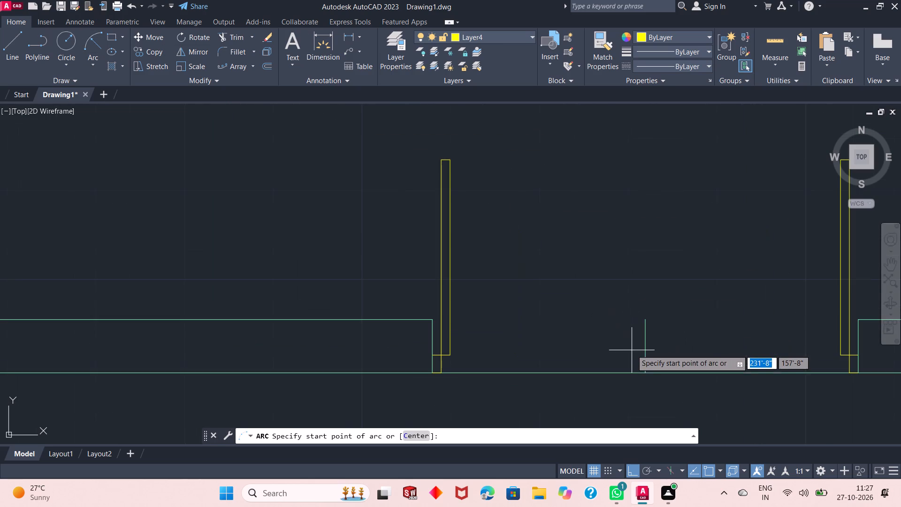
click(648, 371)
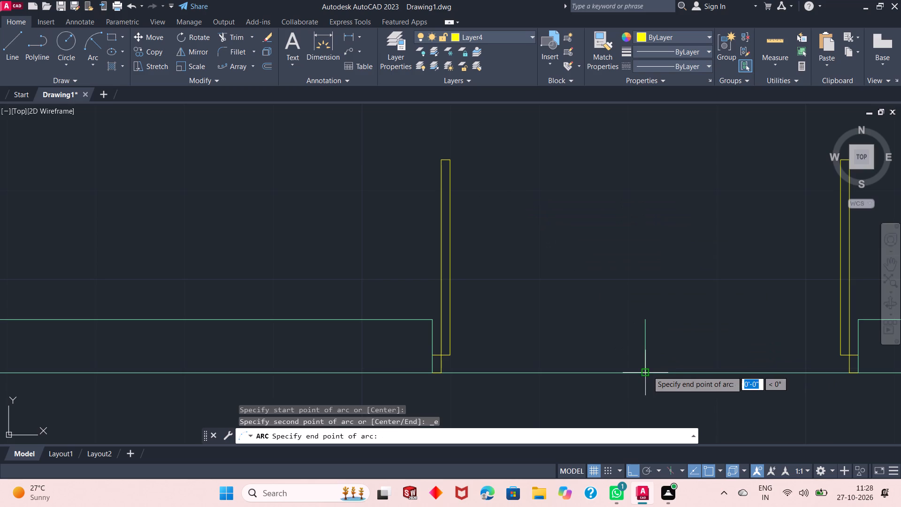
click(452, 162)
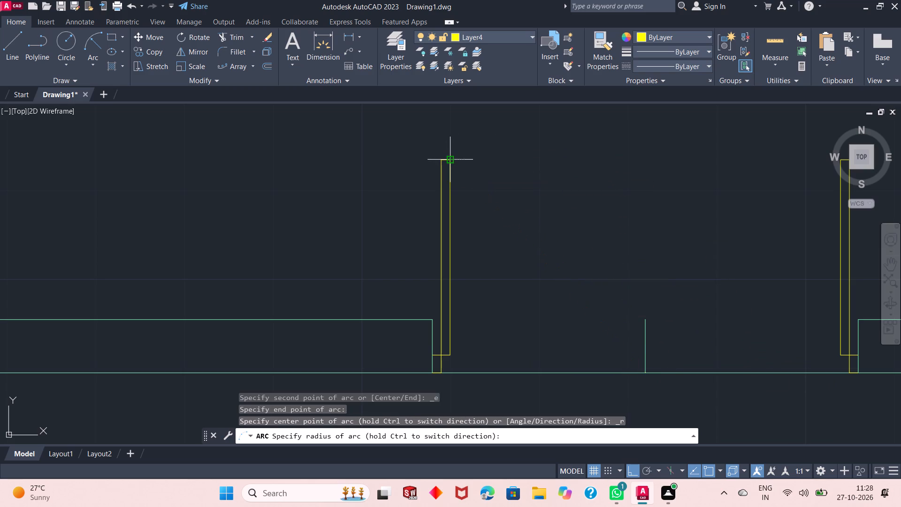
text(2')
key(Return)
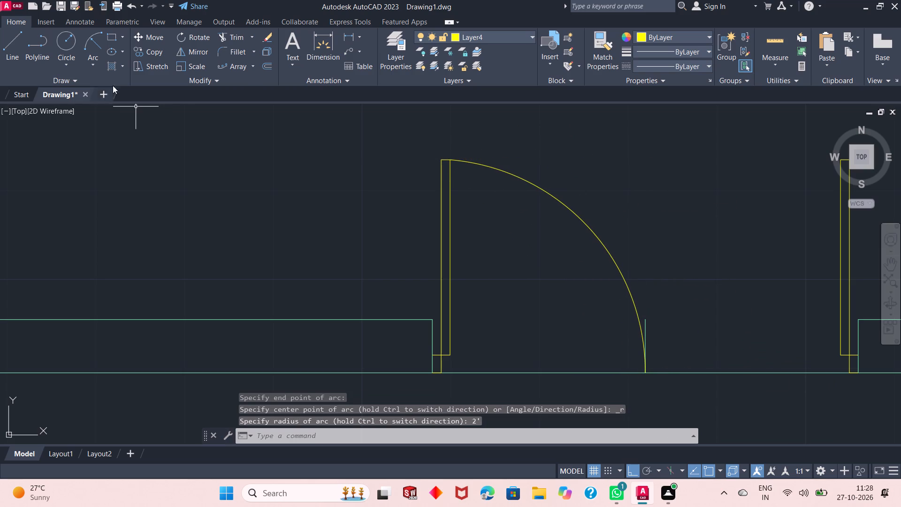
Draw the entrance's right door swing as a Start, End, Radius arc from the right leaf's free end to the centre line's lower end, radius 2'.
click(95, 37)
scroll(601, 269, up, 1)
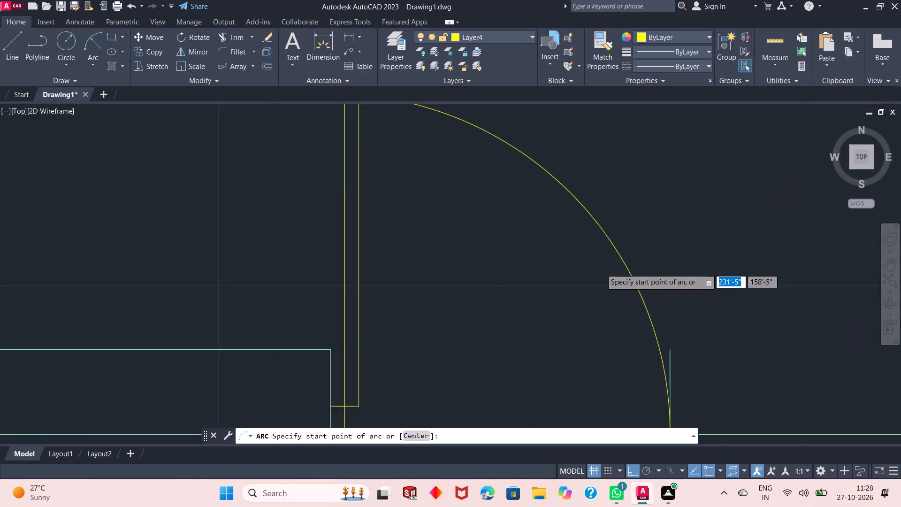
scroll(601, 269, up, 1)
scroll(601, 269, down, 3)
click(751, 202)
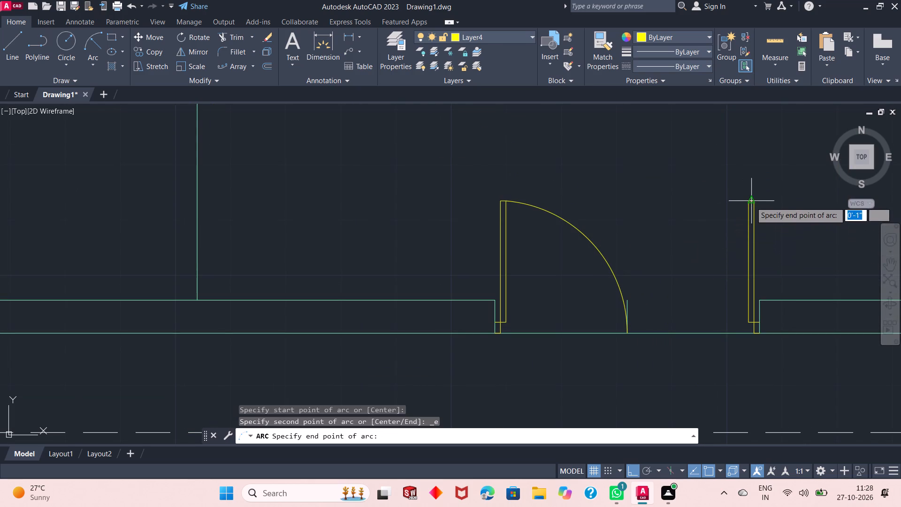
click(628, 333)
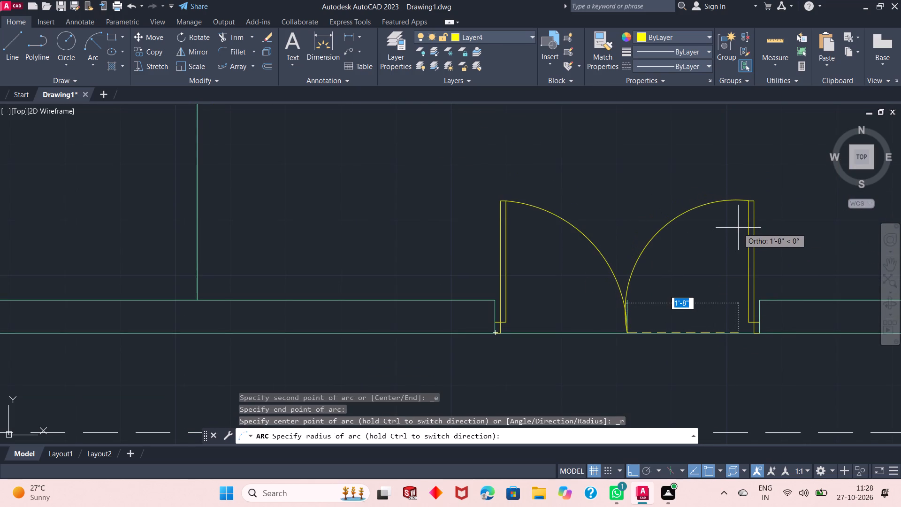
text(2')
key(Return)
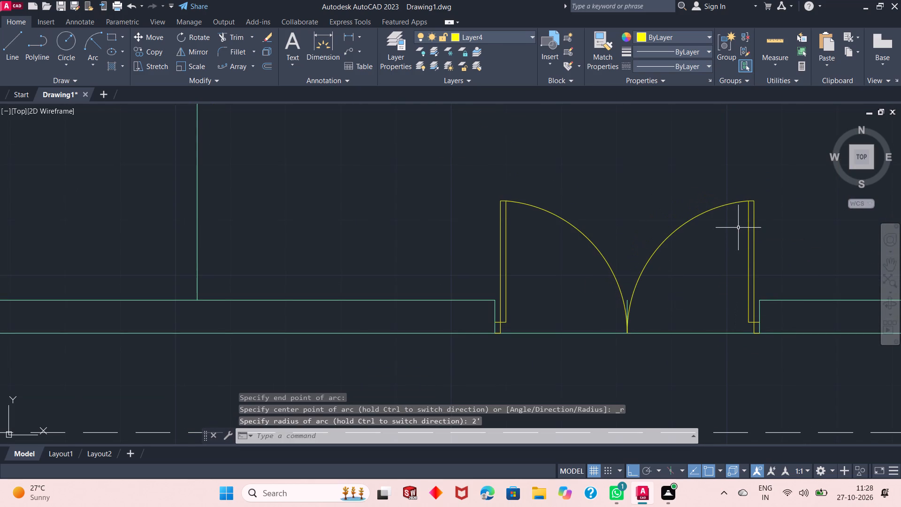
Erase the short vertical centre line in the middle of the bottom entrance opening, between the two door leaves.
click(628, 300)
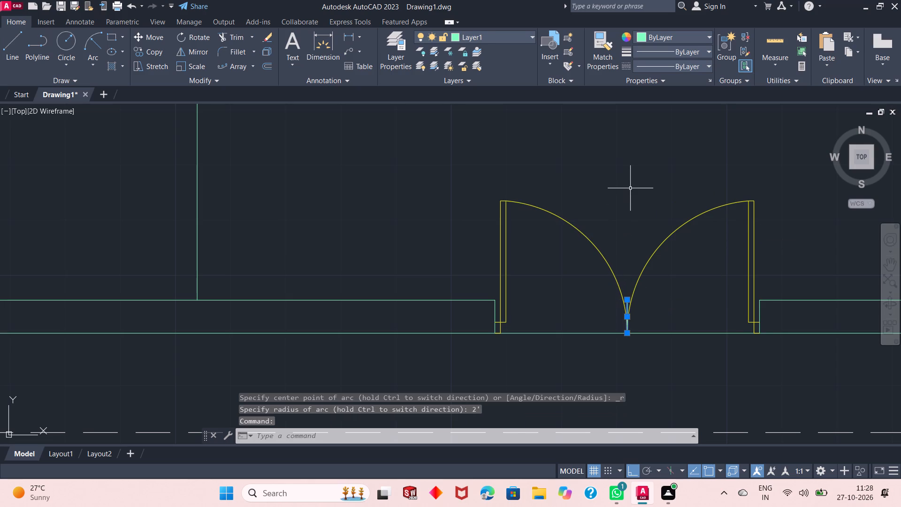
right_click(630, 188)
click(640, 249)
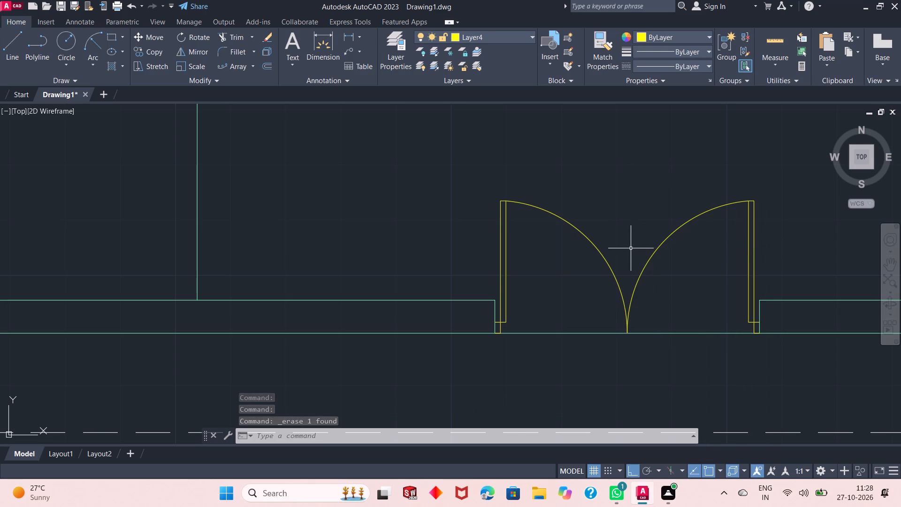
scroll(604, 224, down, 2)
scroll(624, 310, down, 2)
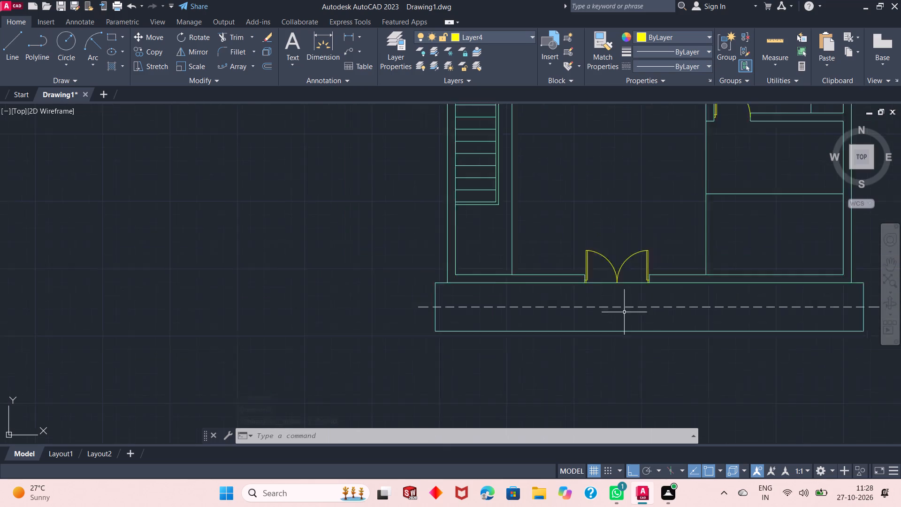
scroll(623, 319, down, 1)
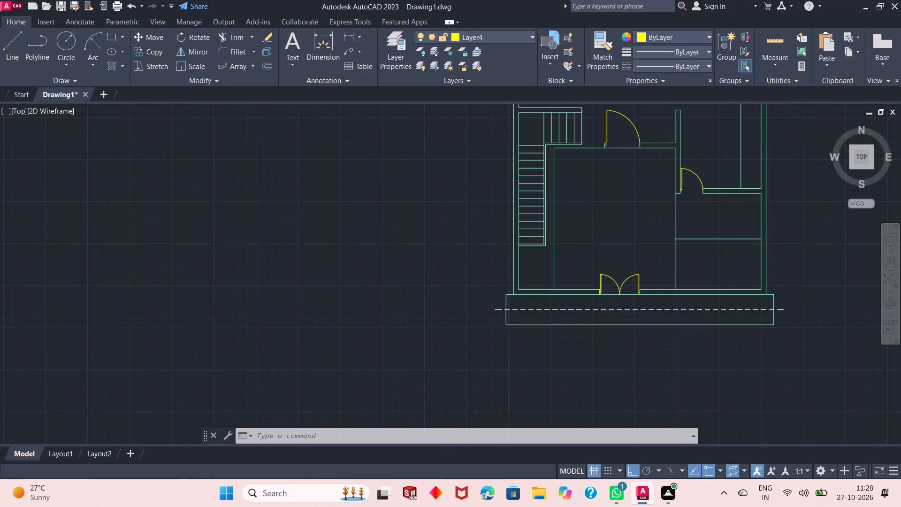
Add a new layer to the drawing's layer list, based on Layer4.
scroll(621, 316, down, 1)
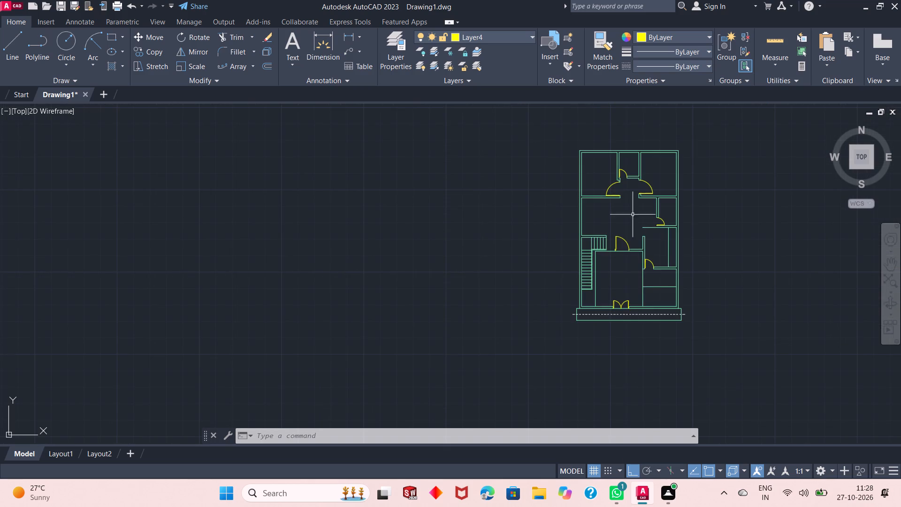
scroll(627, 205, up, 1)
click(407, 58)
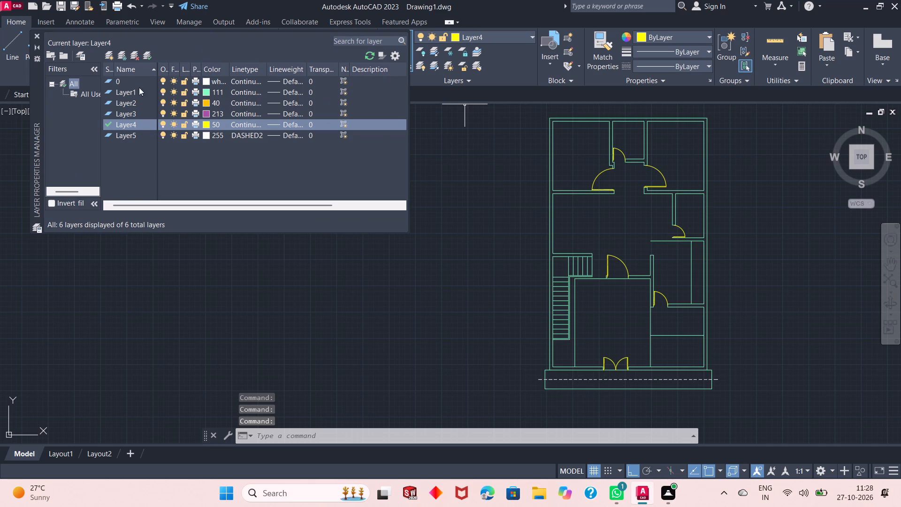
click(107, 54)
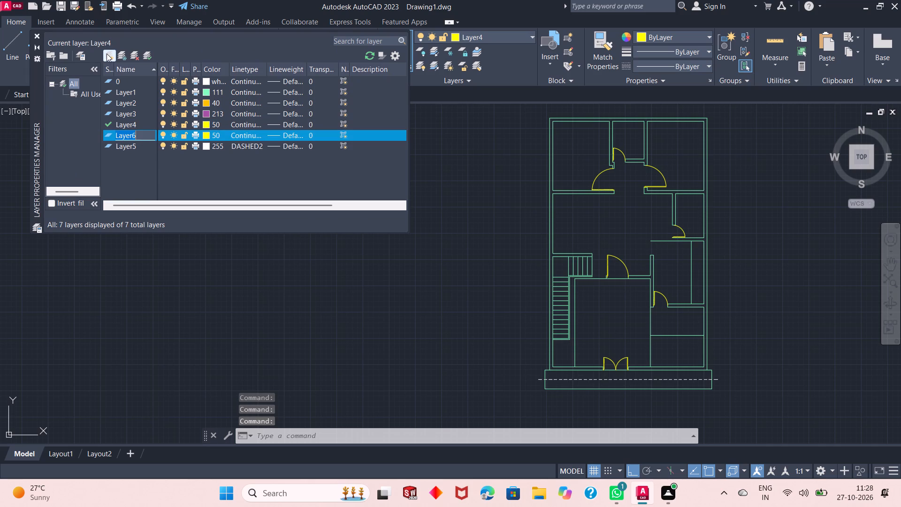
Set the new layer's colour to the beige true colour 215,207,168.
click(206, 136)
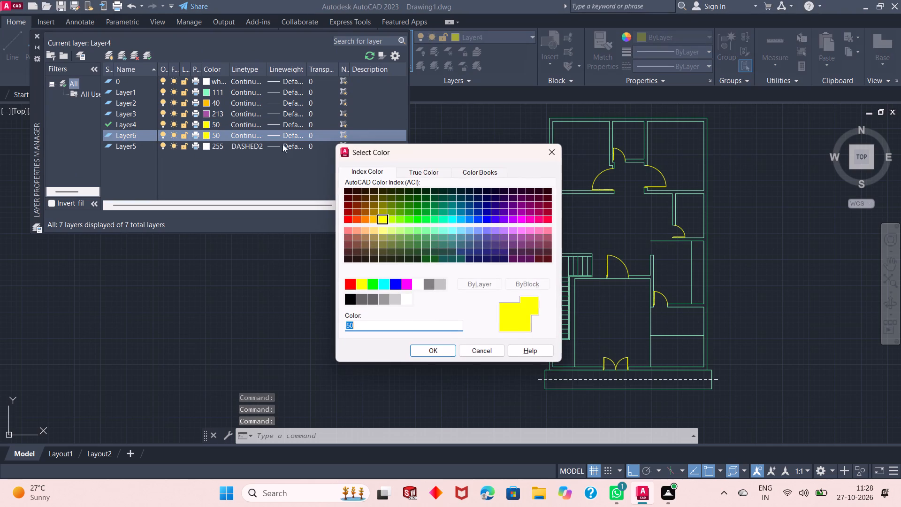
click(370, 230)
click(367, 229)
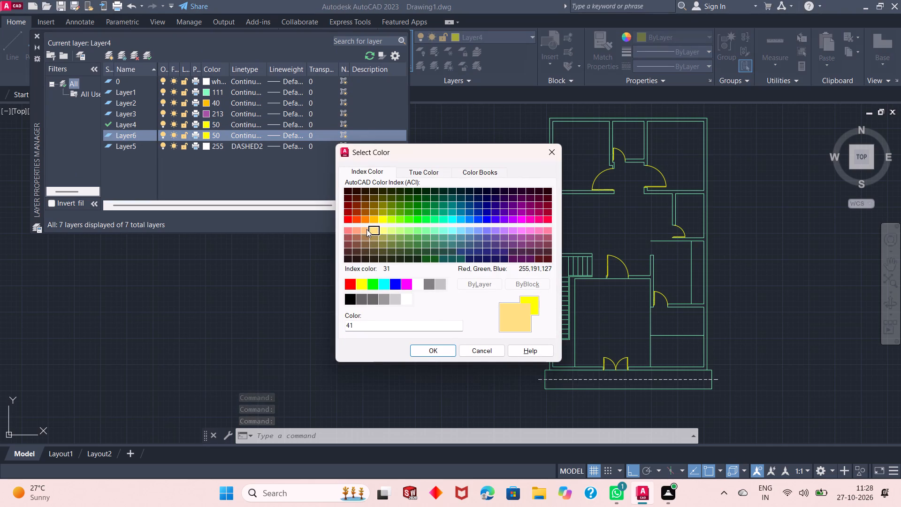
click(425, 176)
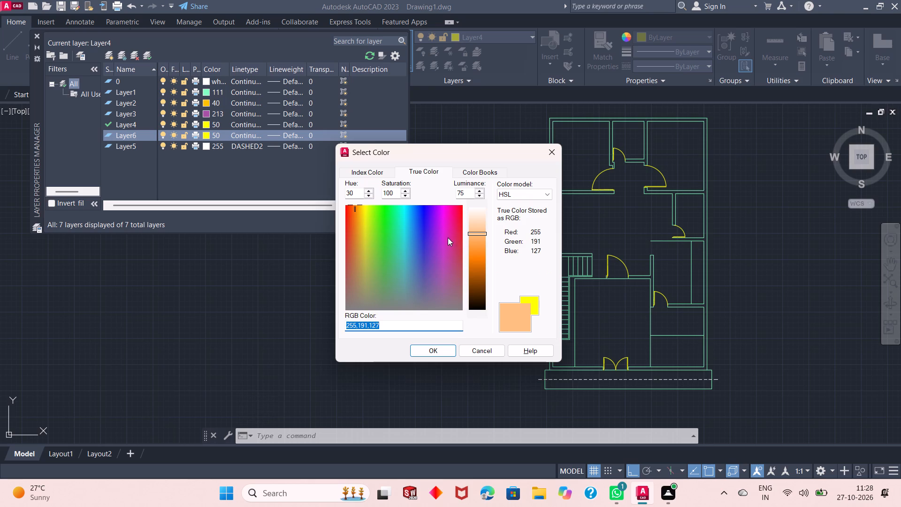
click(365, 174)
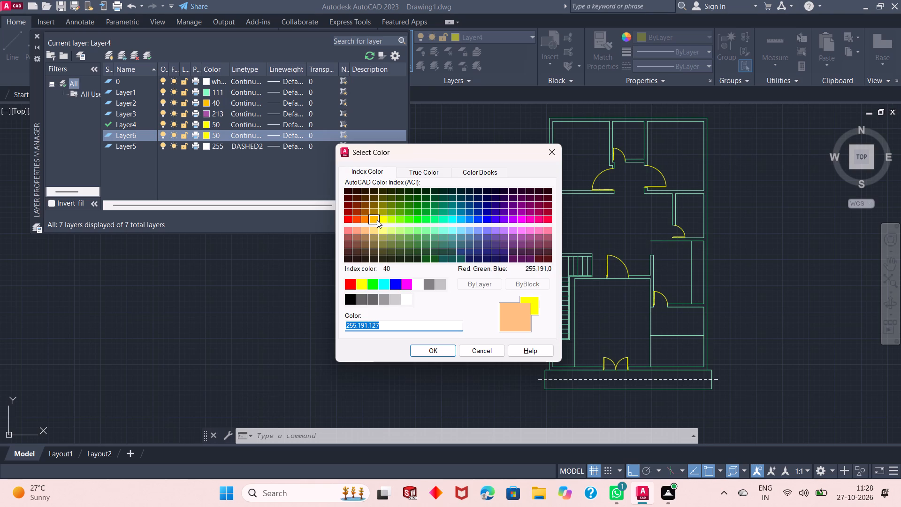
click(377, 231)
click(420, 168)
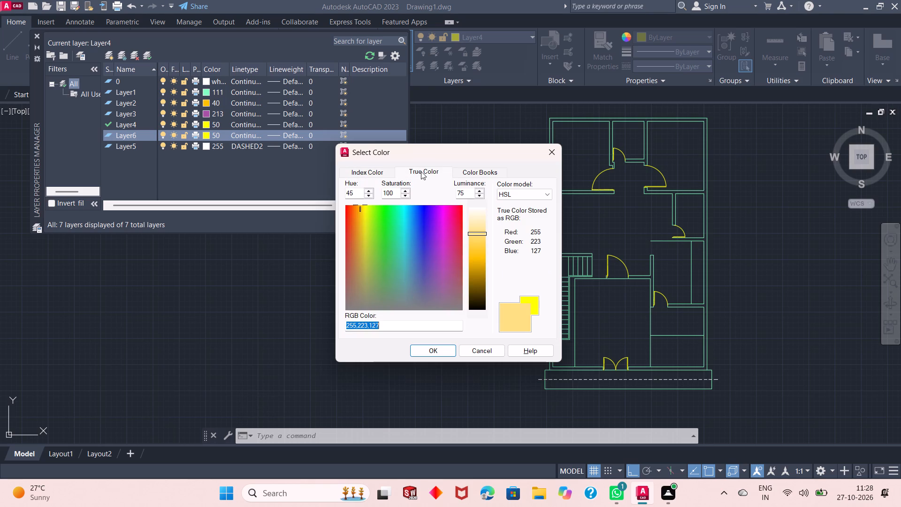
click(371, 172)
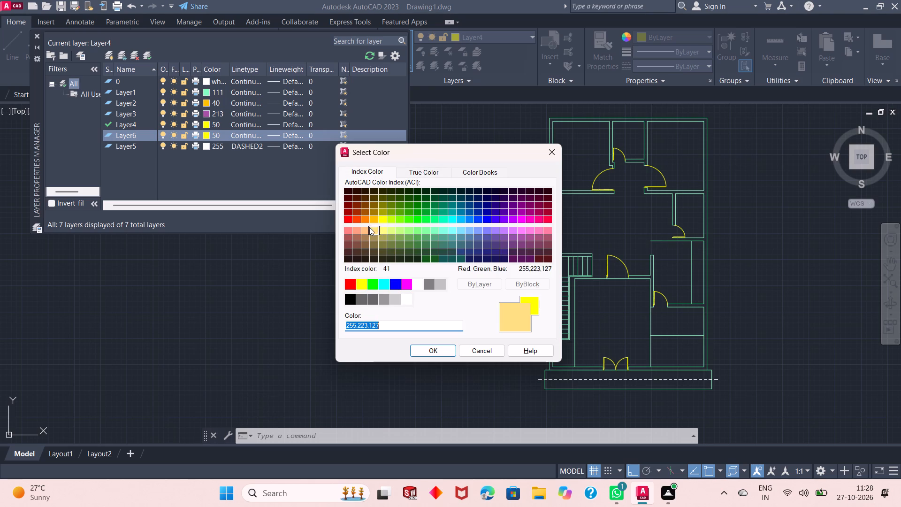
click(366, 229)
click(442, 174)
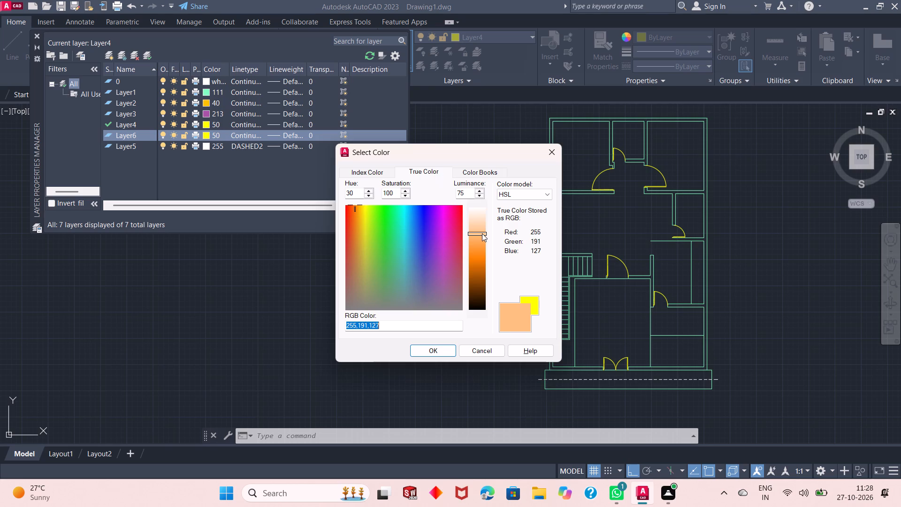
click(355, 292)
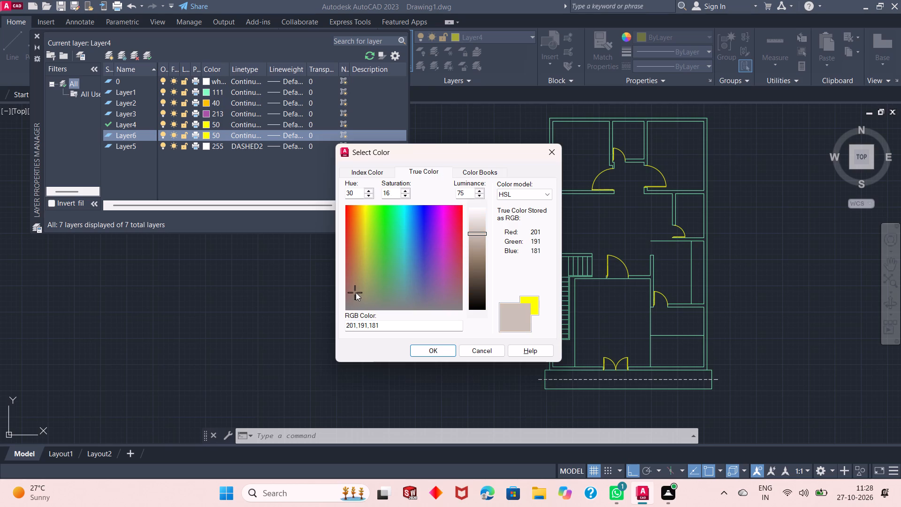
click(362, 285)
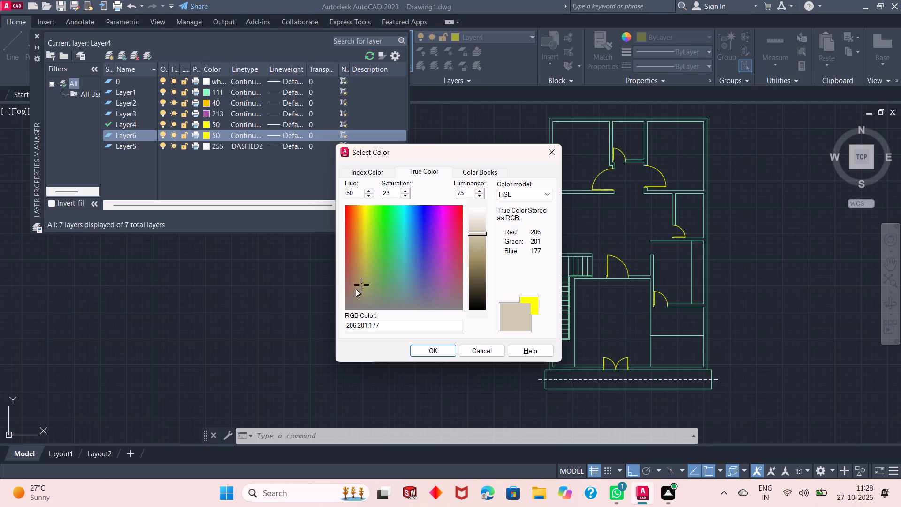
click(355, 289)
double_click(350, 290)
click(371, 299)
click(414, 299)
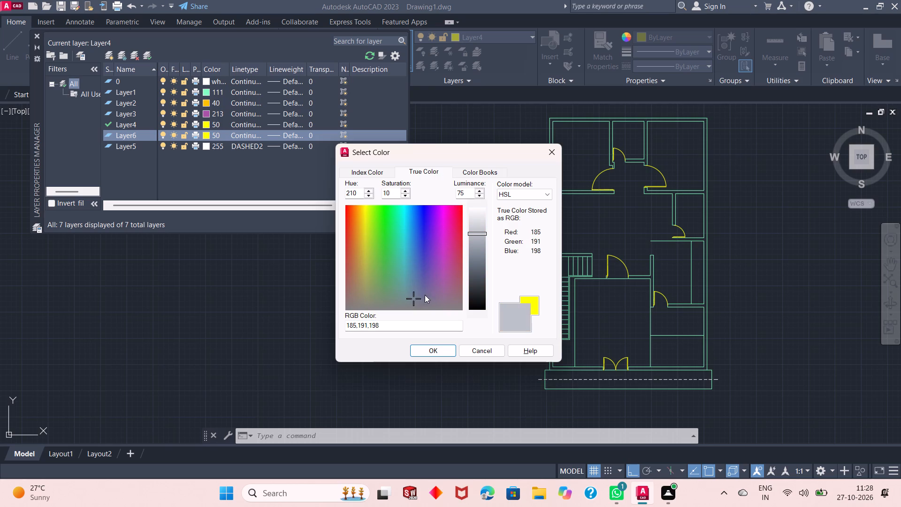
click(435, 292)
click(448, 289)
click(350, 279)
click(356, 270)
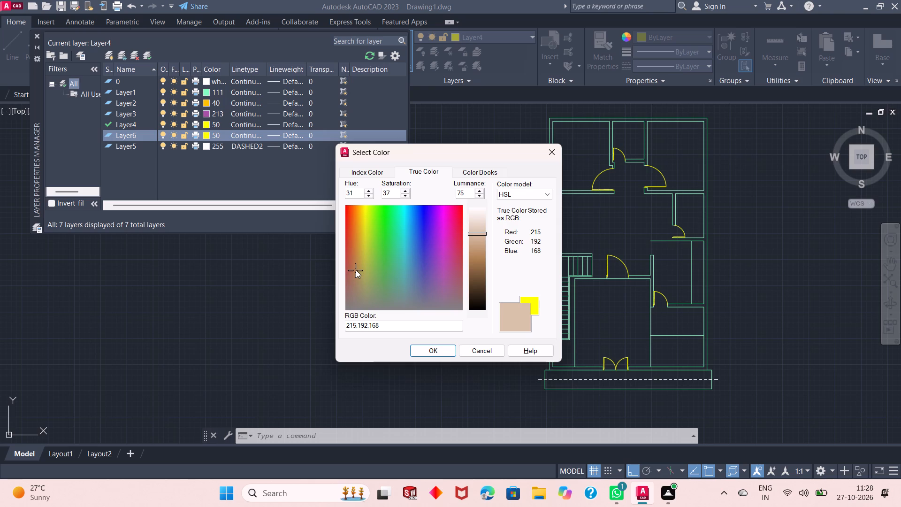
click(362, 270)
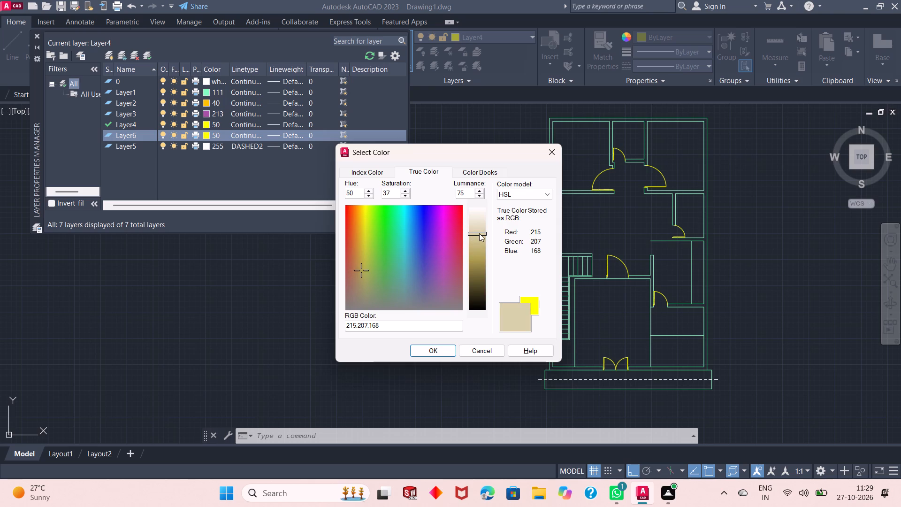
click(479, 233)
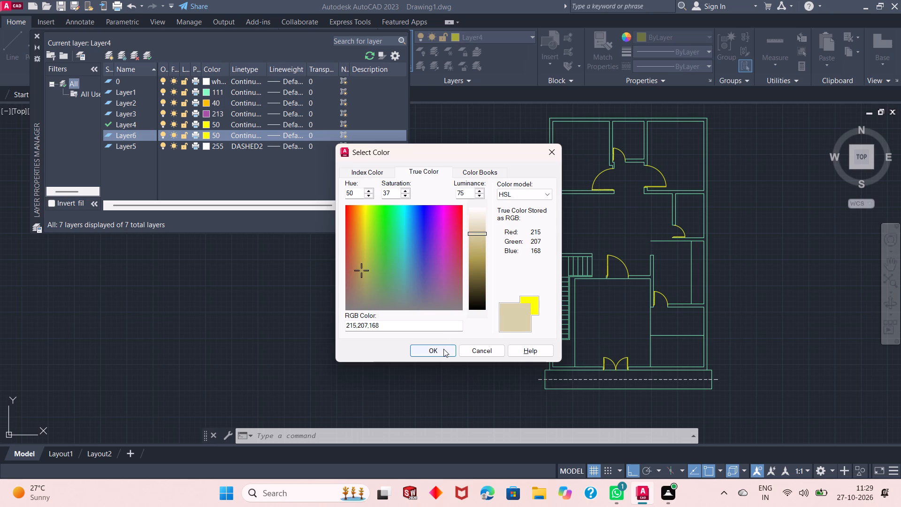
click(443, 349)
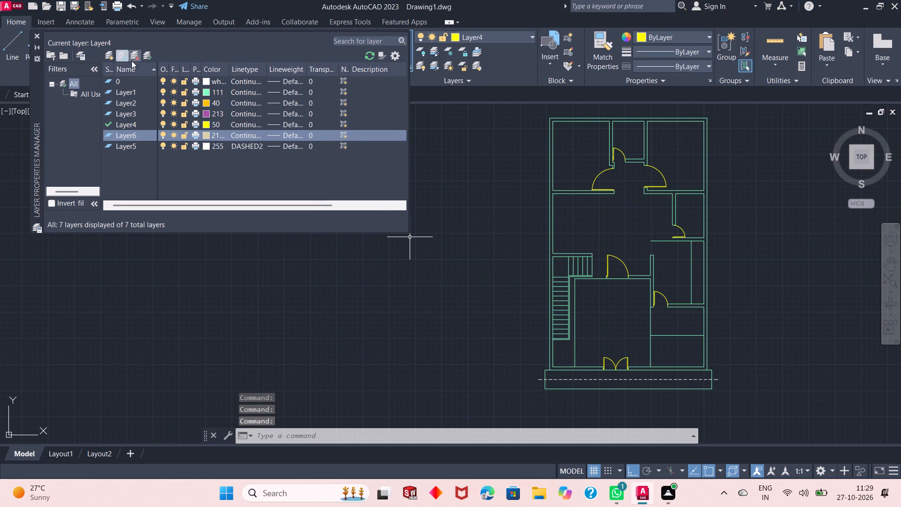
Make the new beige layer current and close the layer manager.
click(146, 56)
click(38, 36)
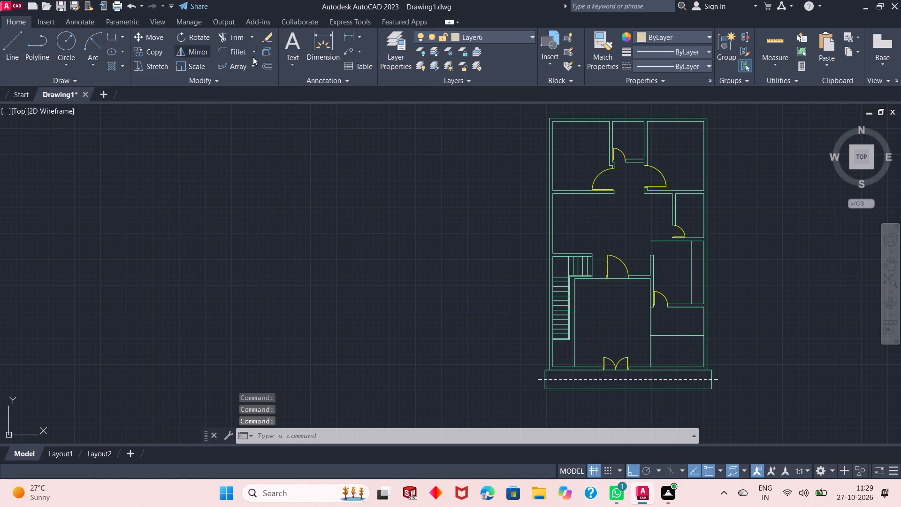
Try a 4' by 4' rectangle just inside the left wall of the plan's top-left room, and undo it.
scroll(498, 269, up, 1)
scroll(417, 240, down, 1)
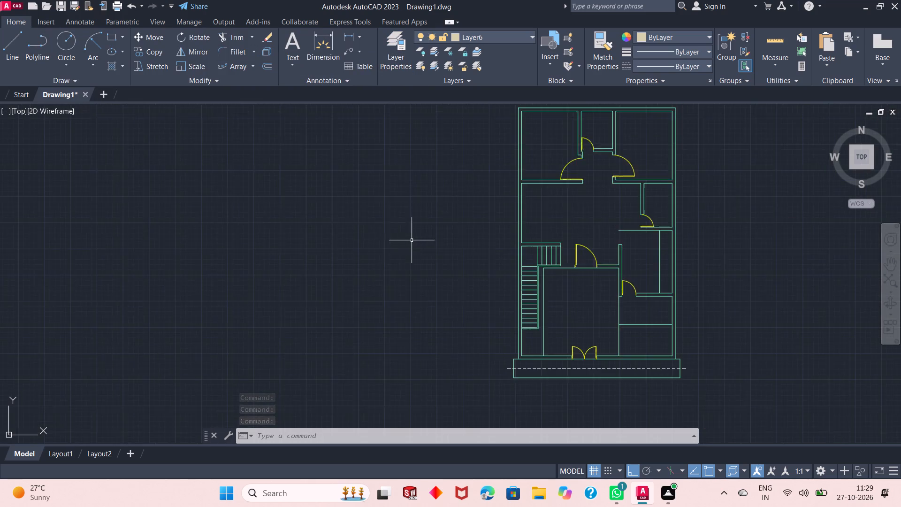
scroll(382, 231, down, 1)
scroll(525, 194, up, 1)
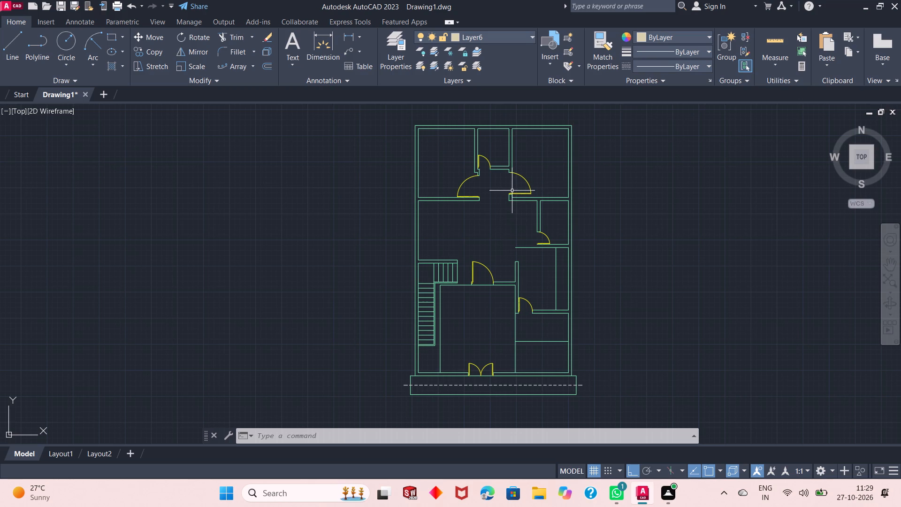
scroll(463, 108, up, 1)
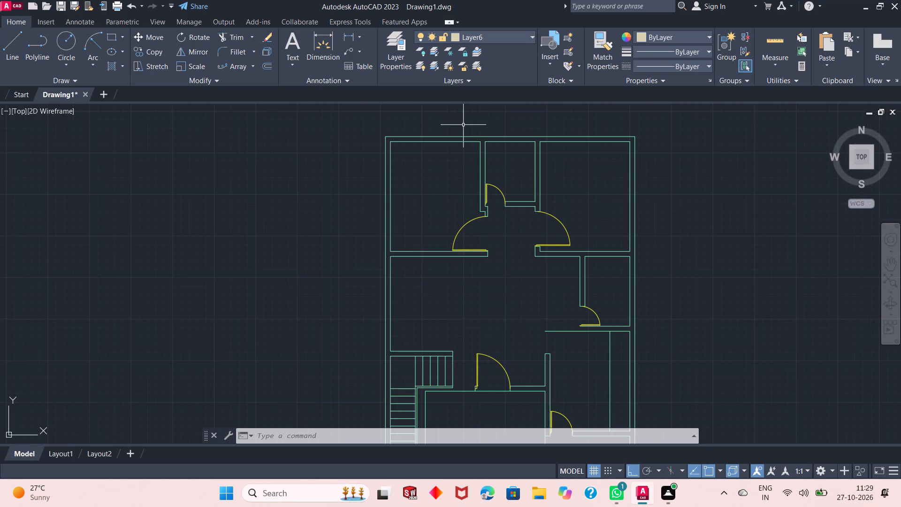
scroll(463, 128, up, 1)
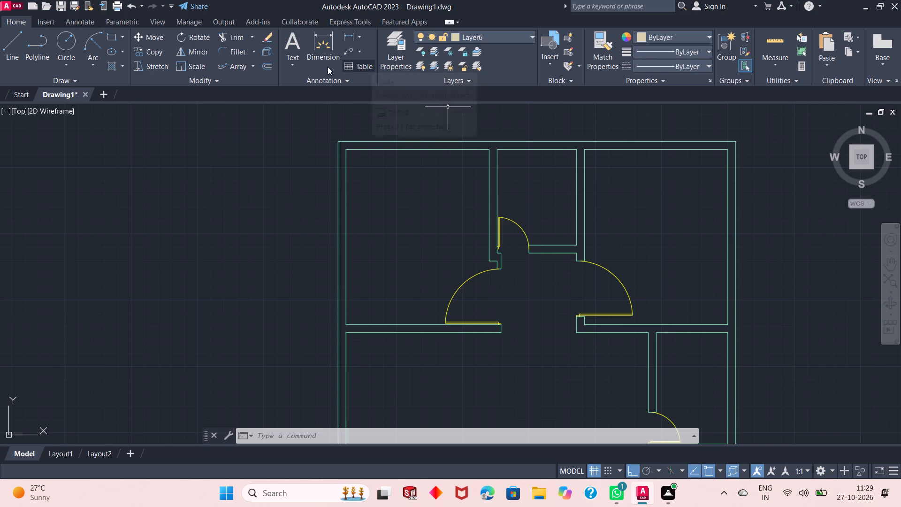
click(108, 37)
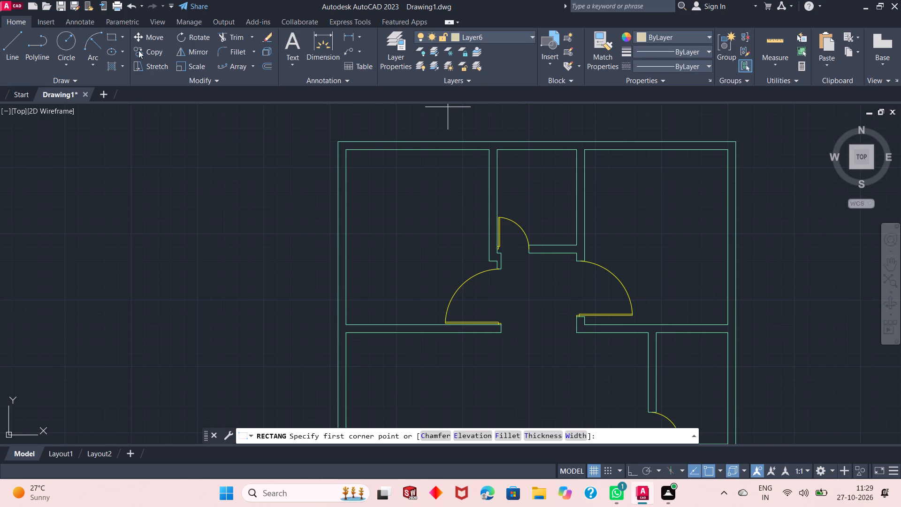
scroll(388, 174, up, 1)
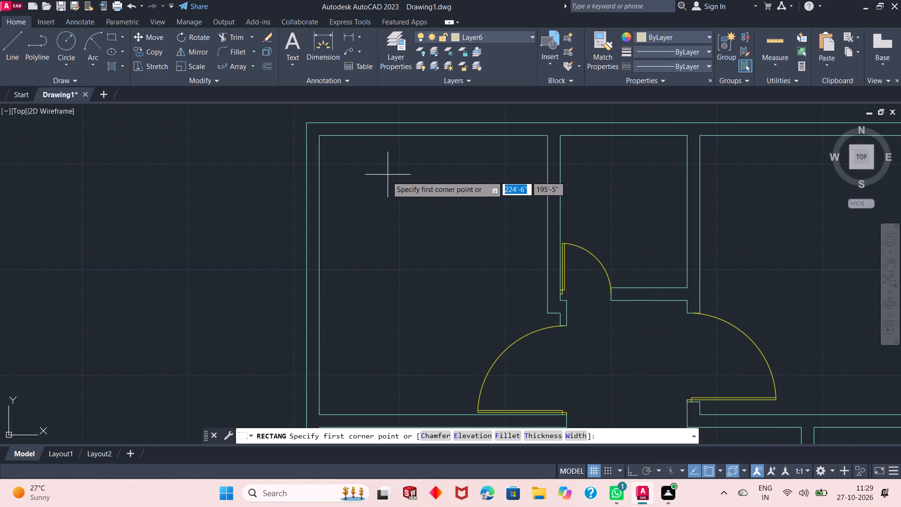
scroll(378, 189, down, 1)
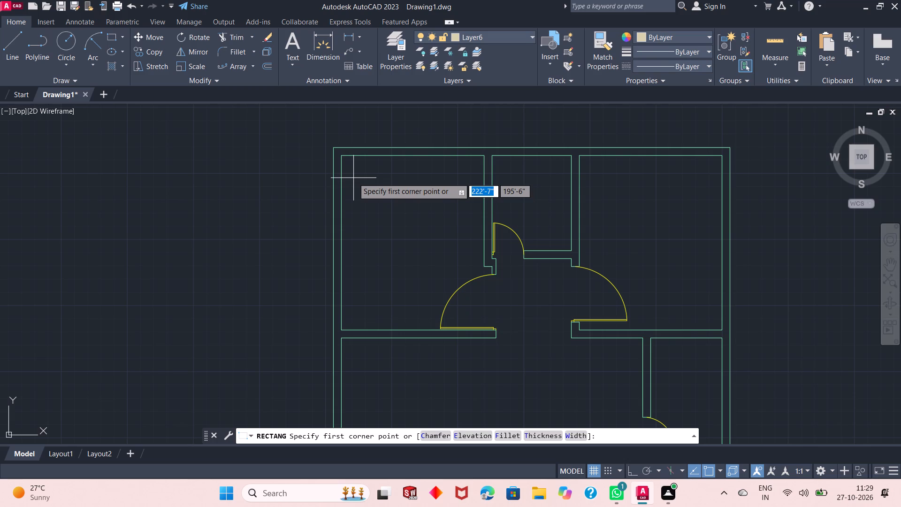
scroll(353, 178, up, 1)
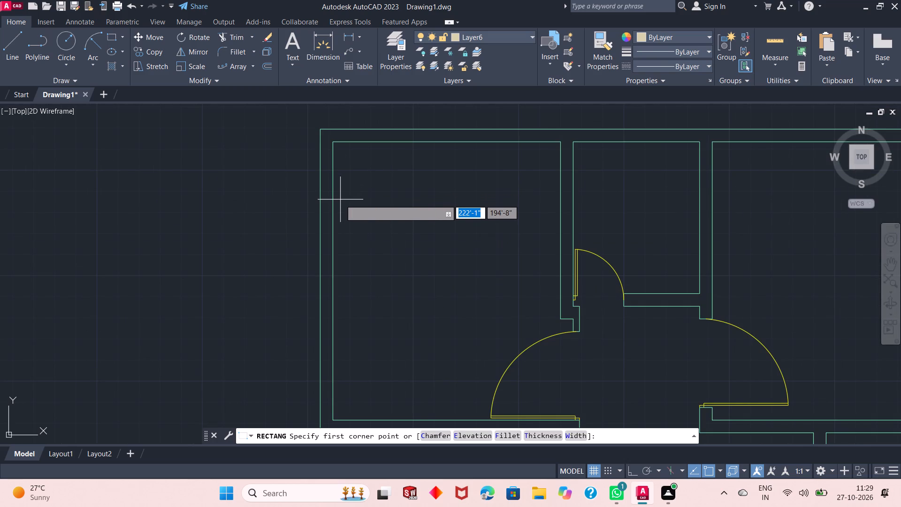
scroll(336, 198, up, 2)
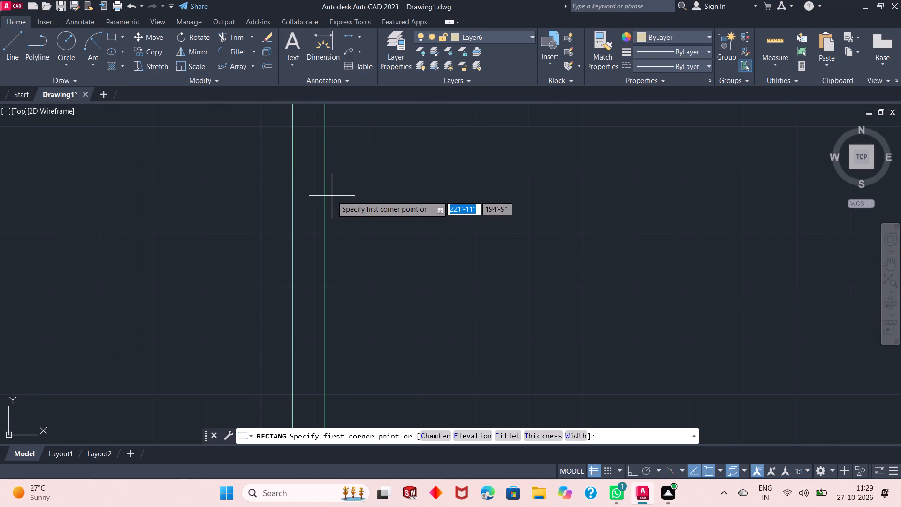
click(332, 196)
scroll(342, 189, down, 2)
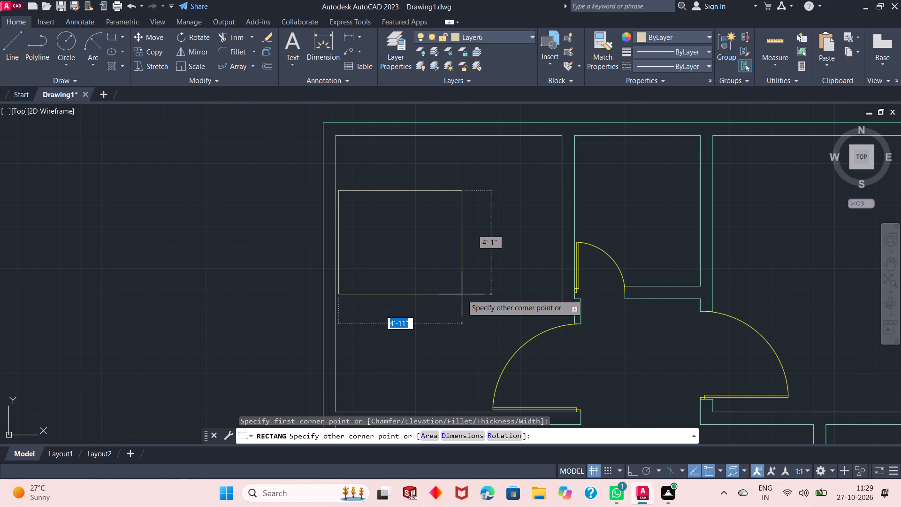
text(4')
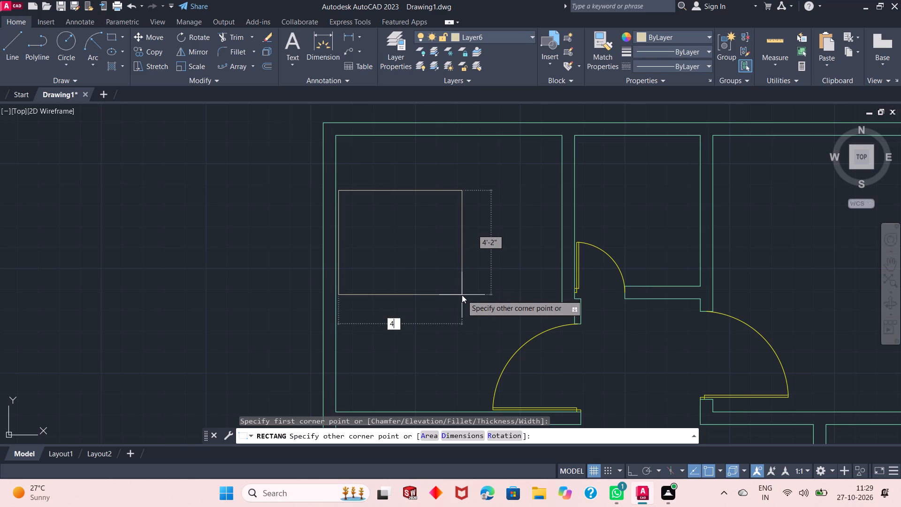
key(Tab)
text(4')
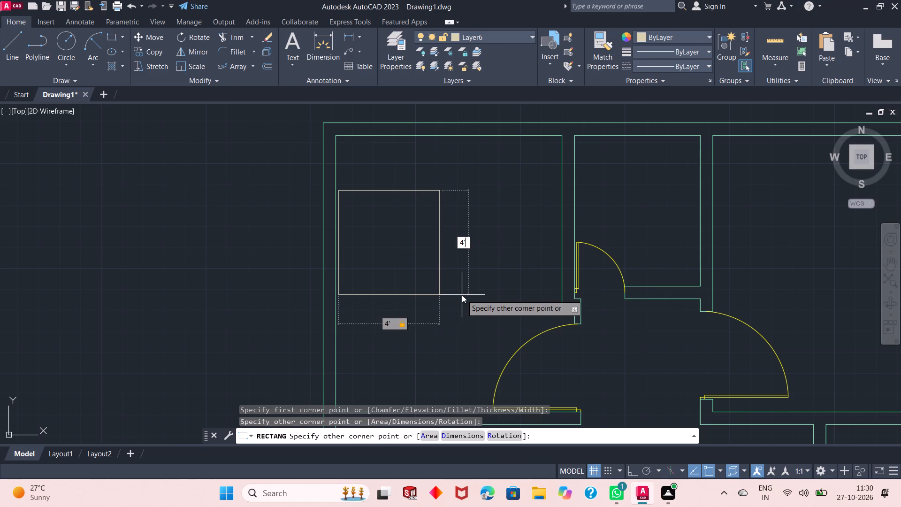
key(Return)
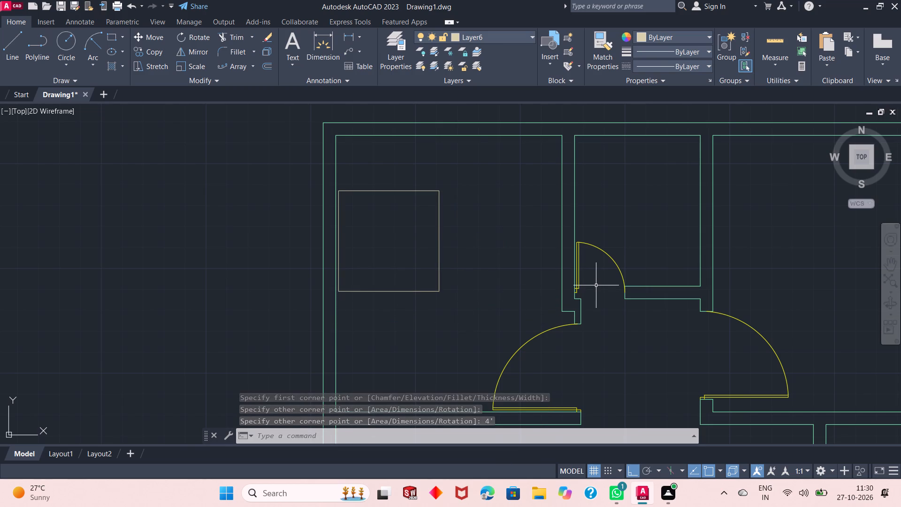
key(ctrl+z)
Draw a 5'3" wide by 4'3" high rectangle just inside the left wall of the plan's top-left room.
click(111, 38)
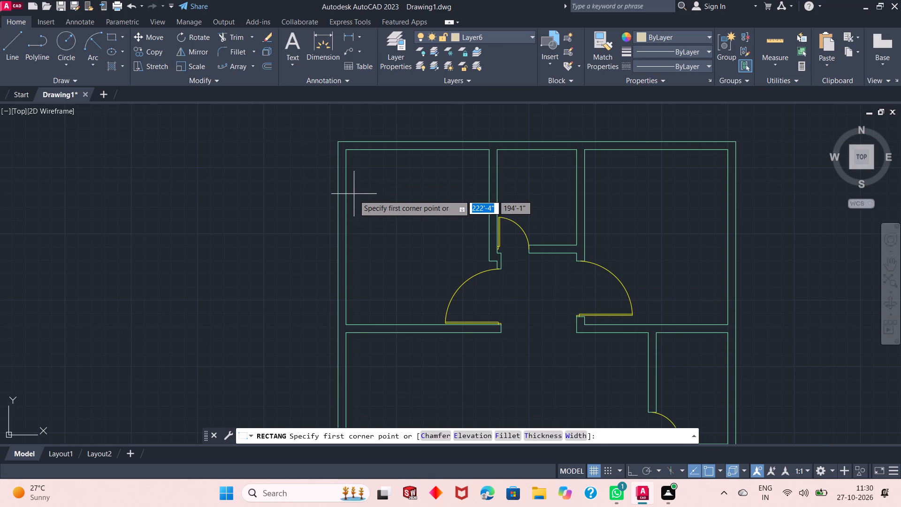
scroll(350, 192, up, 4)
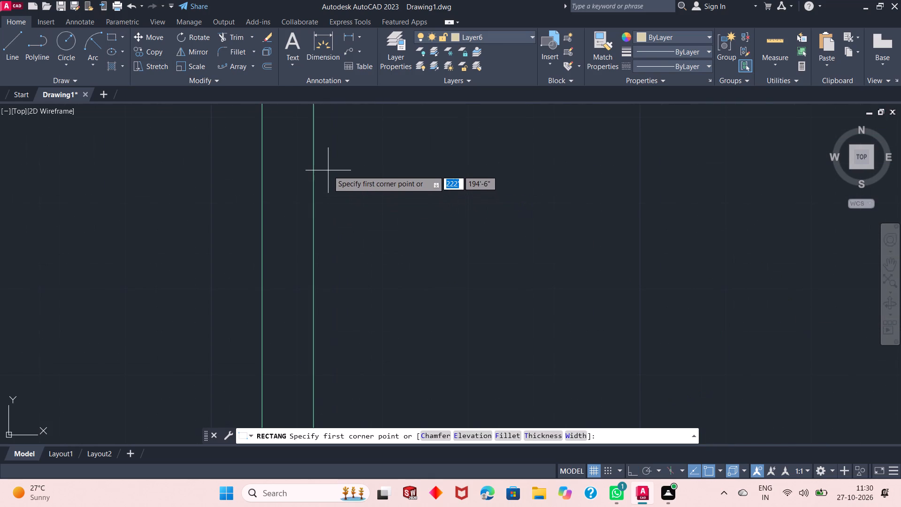
click(326, 172)
scroll(325, 173, down, 5)
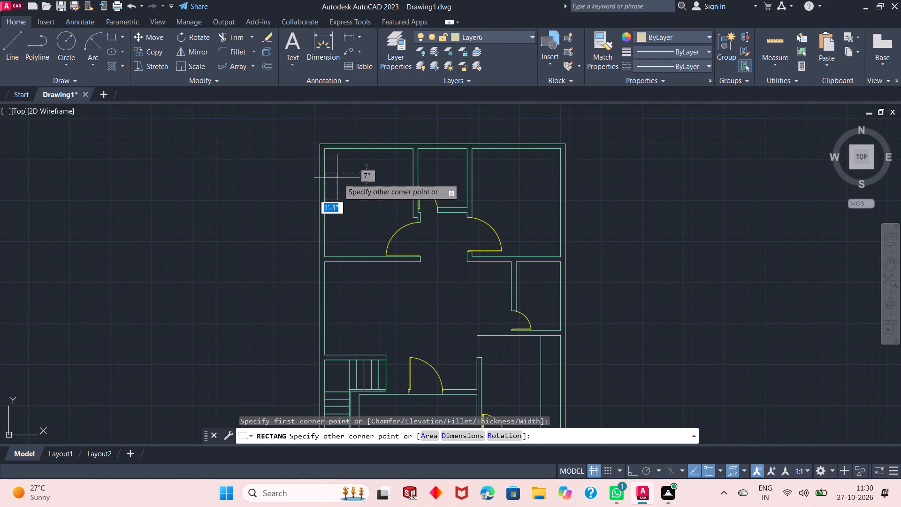
scroll(361, 206, up, 1)
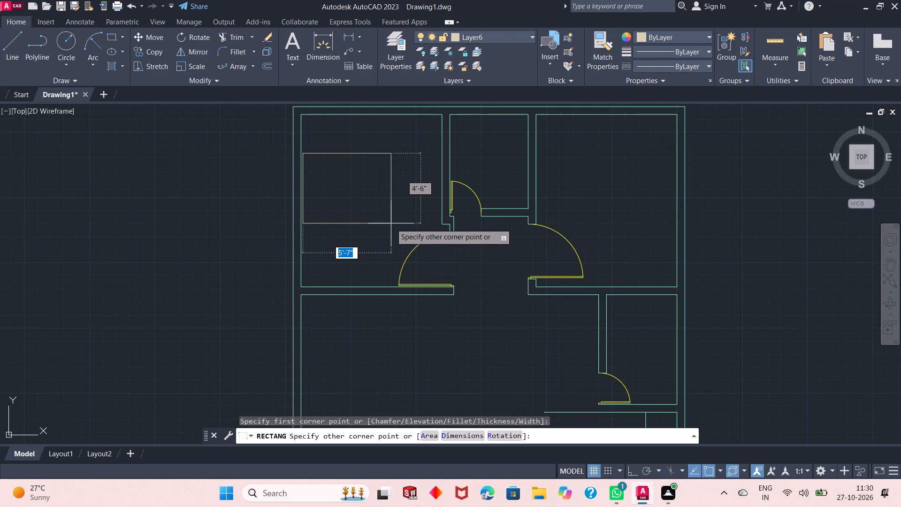
text(5'3")
key(Tab)
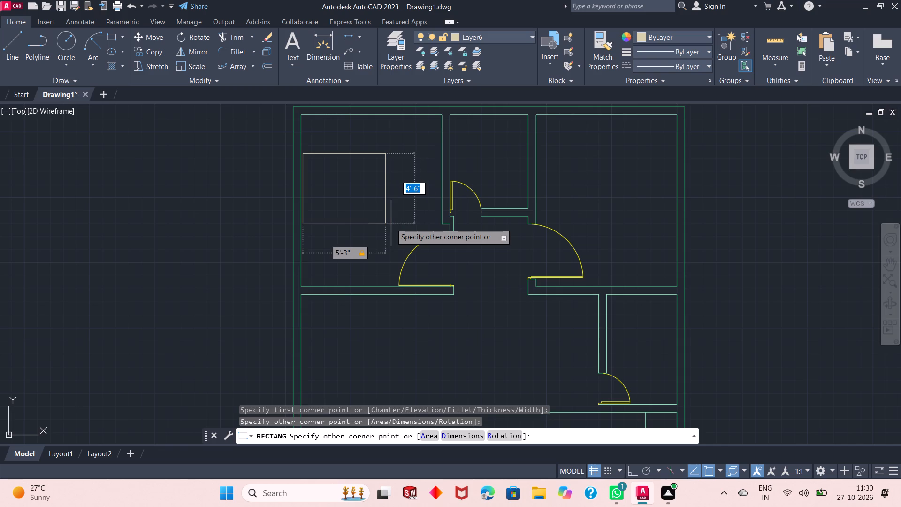
key(4)
text('3")
key(Return)
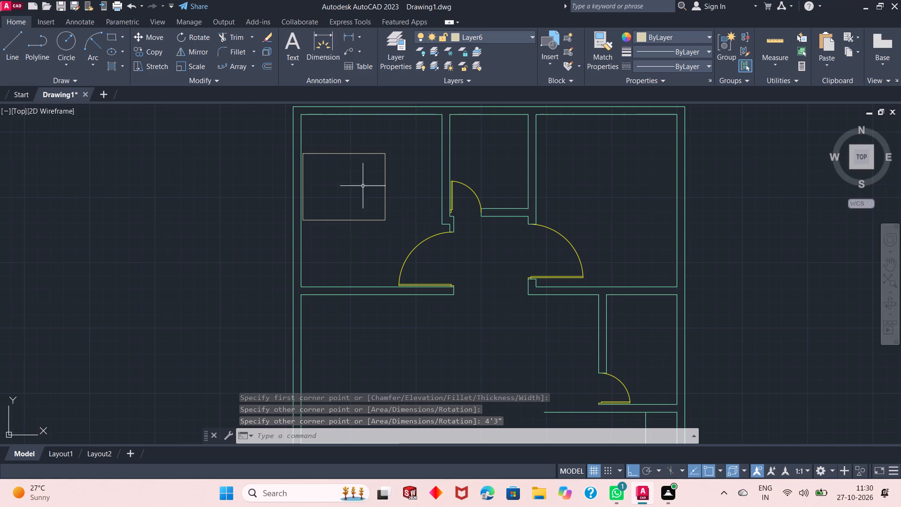
Draw a 1' by 1' square on top of the large beige rectangle, starting from its upper-left corner.
scroll(322, 146, up, 2)
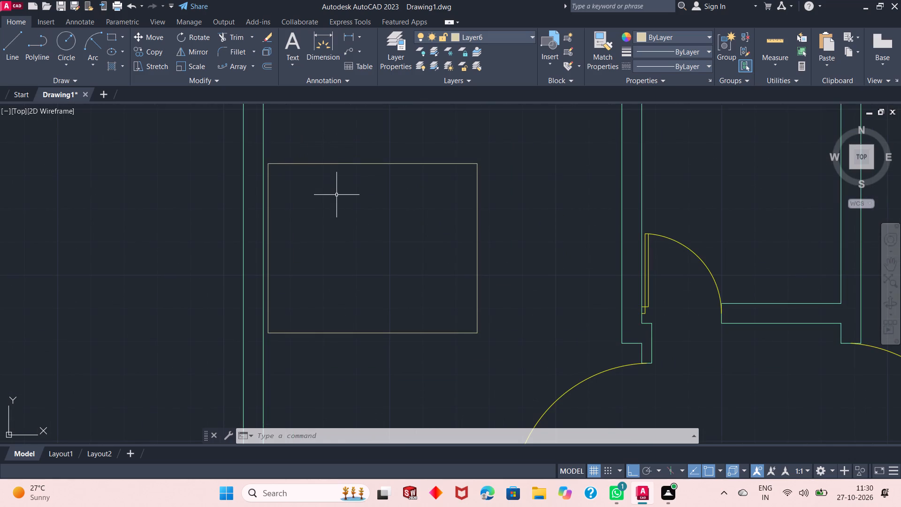
scroll(336, 195, up, 2)
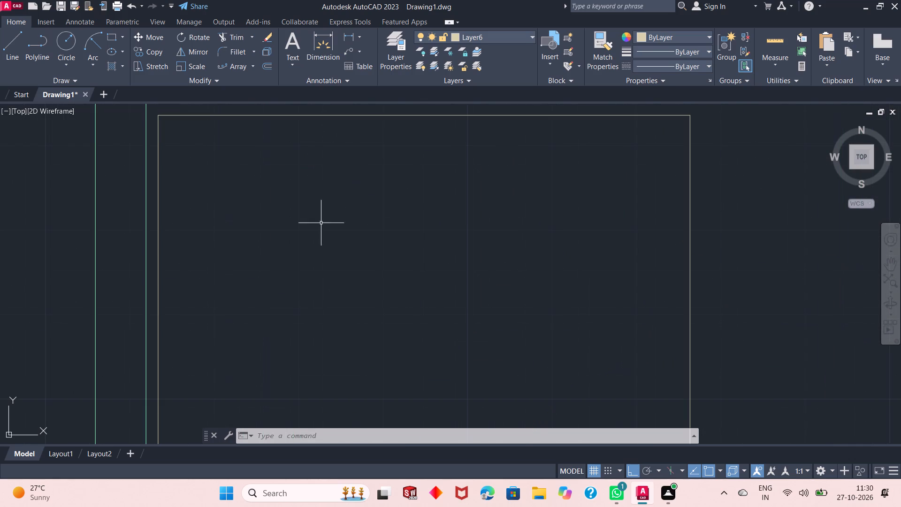
scroll(341, 246, down, 3)
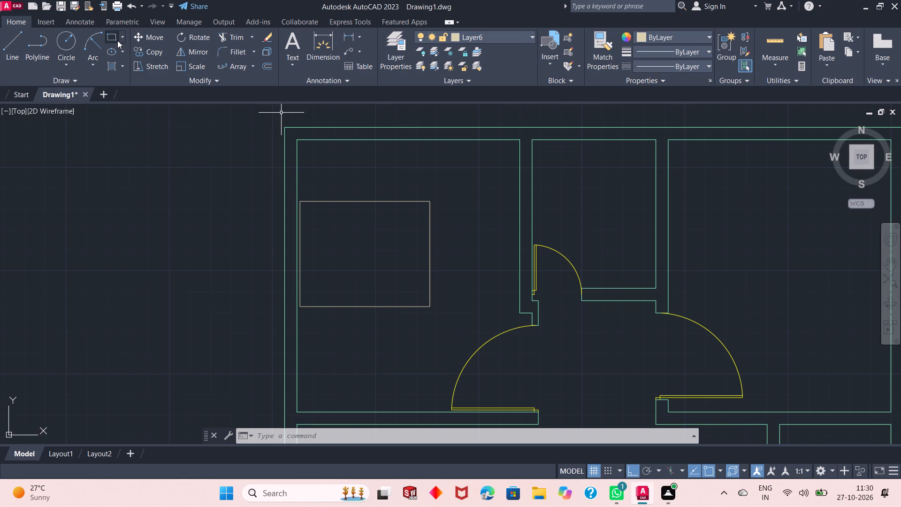
click(117, 40)
scroll(347, 186, up, 1)
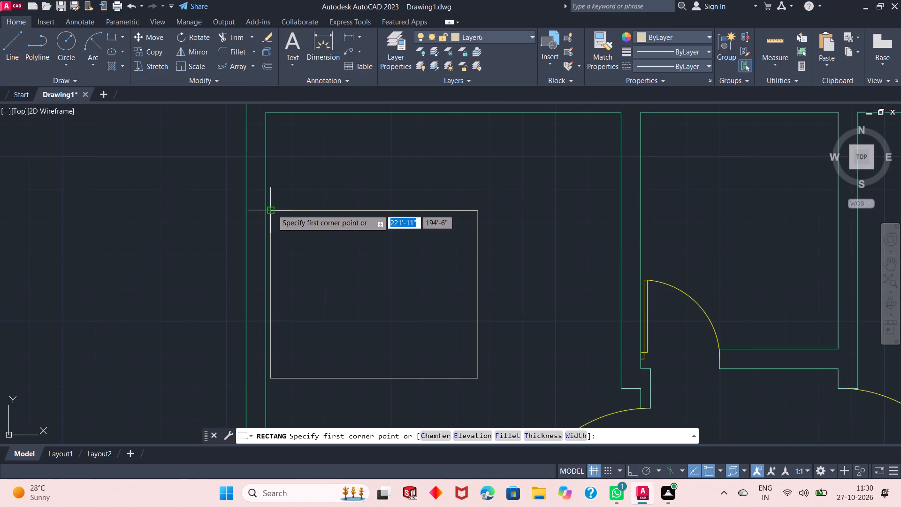
click(272, 210)
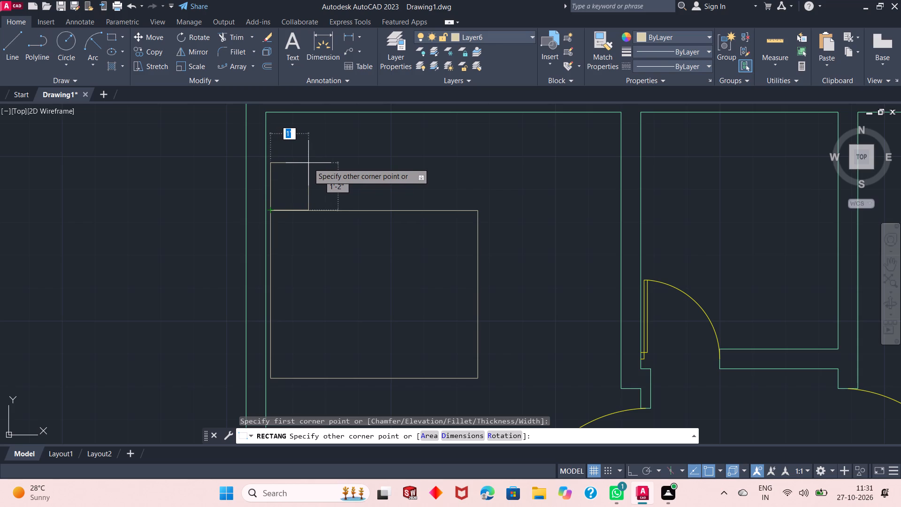
text(1')
key(Tab)
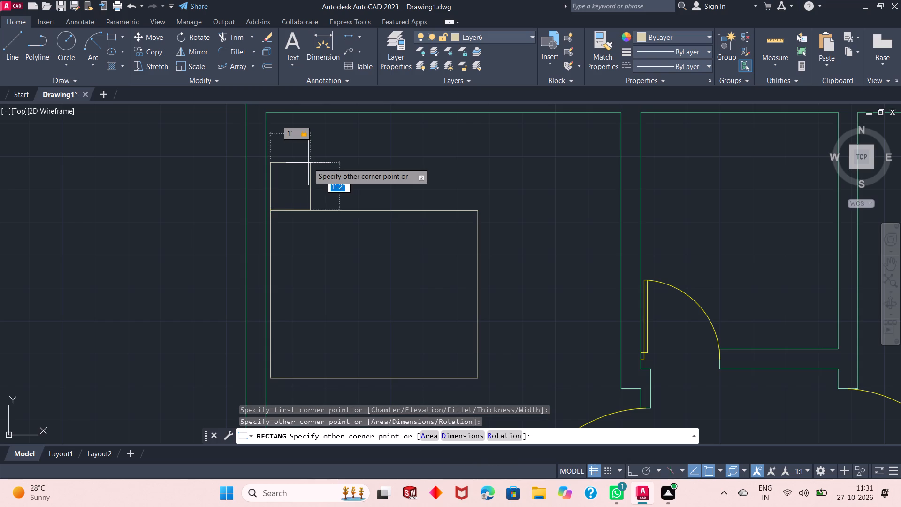
text(1')
key(Return)
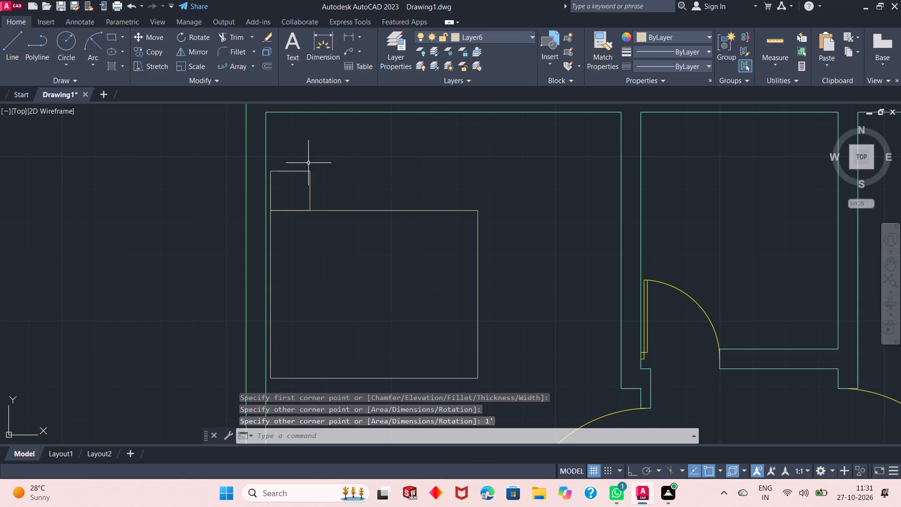
Draw a matching 1' by 1' square below the large beige rectangle, starting from its lower-left corner.
scroll(312, 169, down, 1)
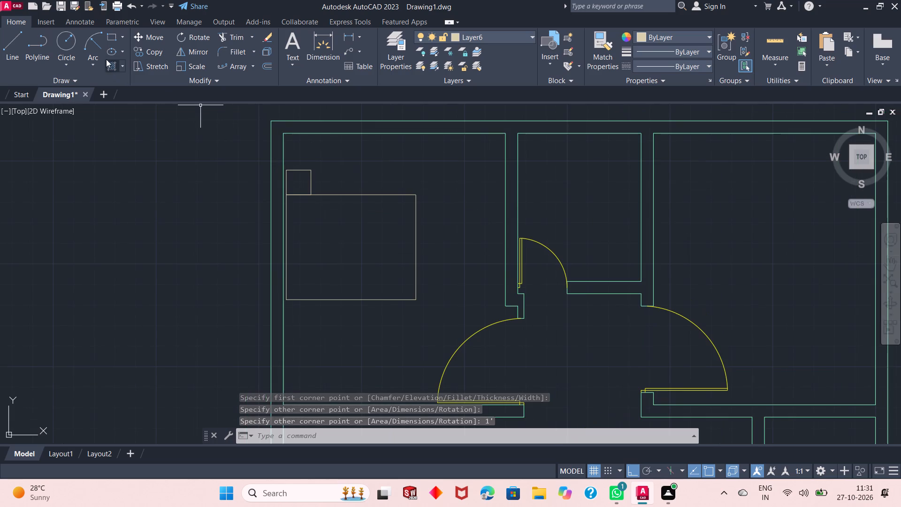
click(114, 37)
click(283, 298)
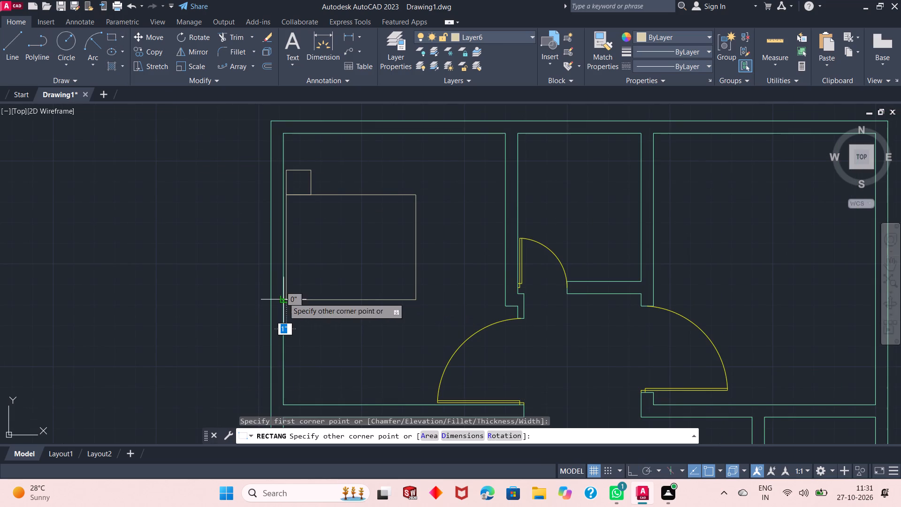
text(1')
key(Tab)
text(1')
key(Return)
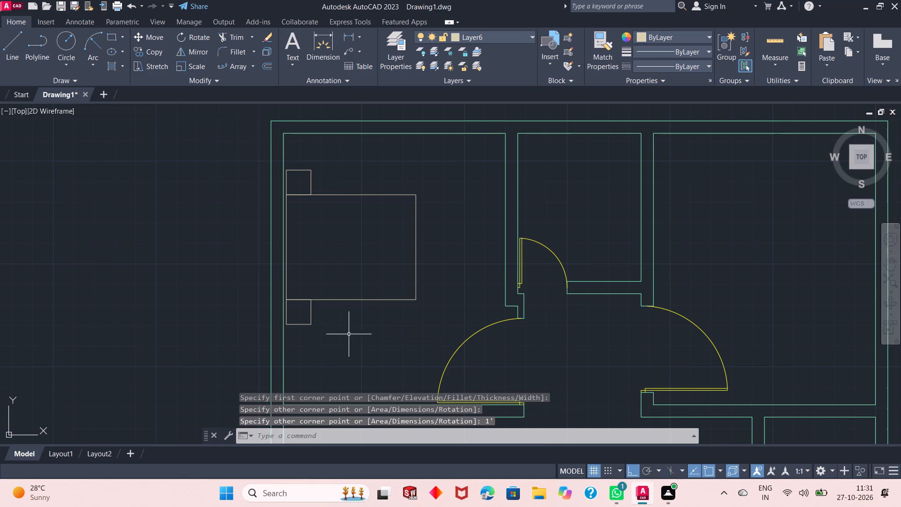
Start another rectangle inside the large beige rectangle, near its upper-left corner.
scroll(356, 263, up, 1)
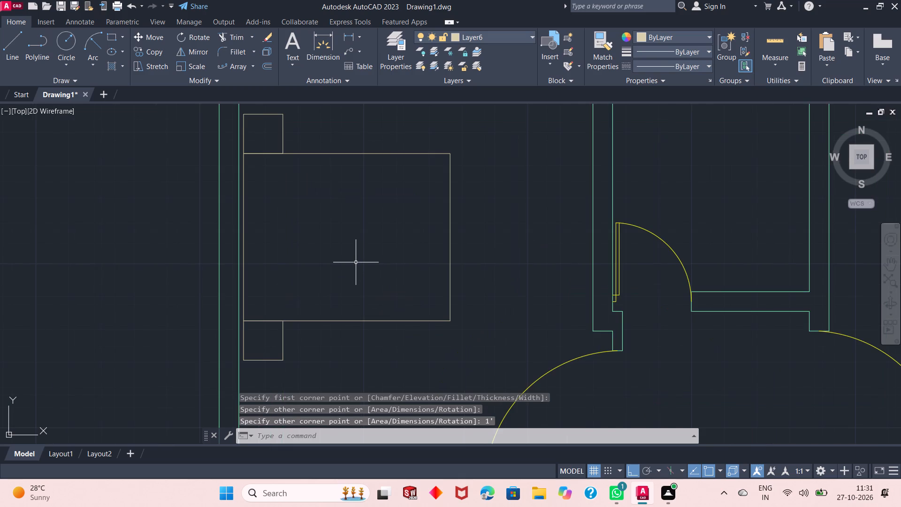
scroll(353, 261, down, 1)
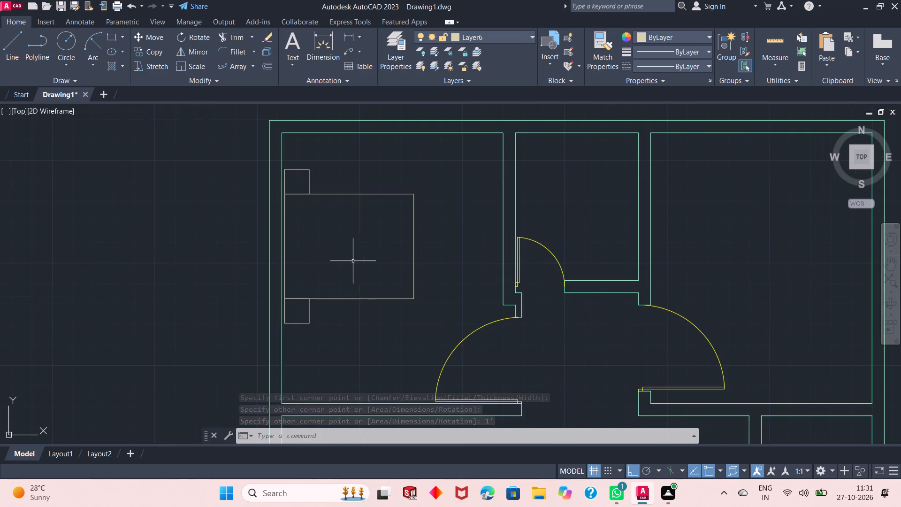
scroll(351, 246, up, 1)
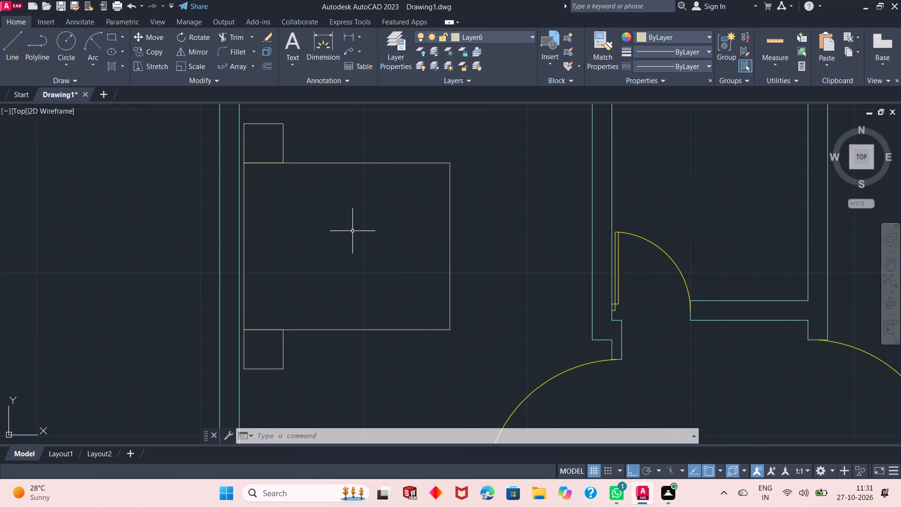
click(122, 41)
click(132, 60)
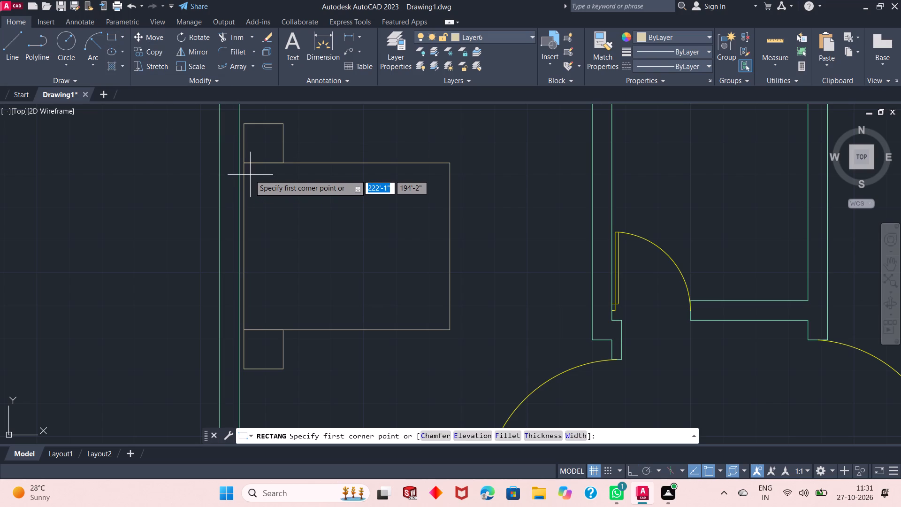
scroll(249, 173, up, 1)
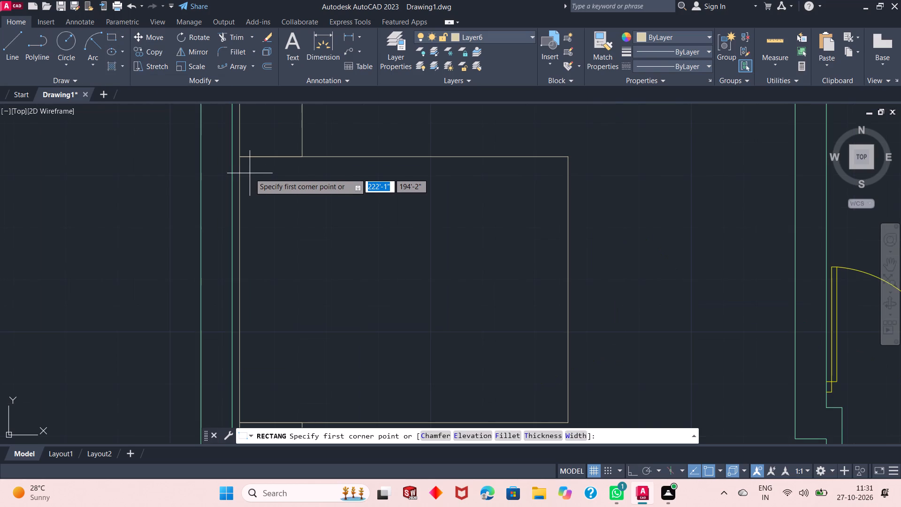
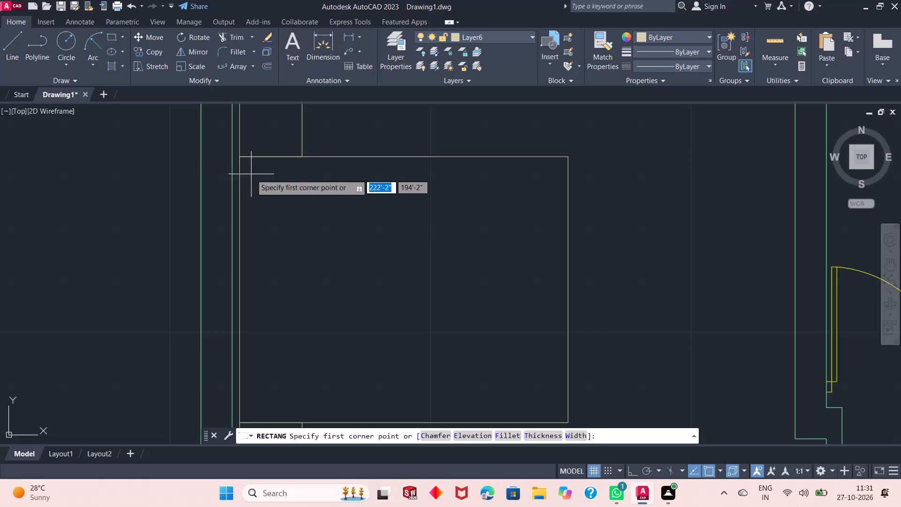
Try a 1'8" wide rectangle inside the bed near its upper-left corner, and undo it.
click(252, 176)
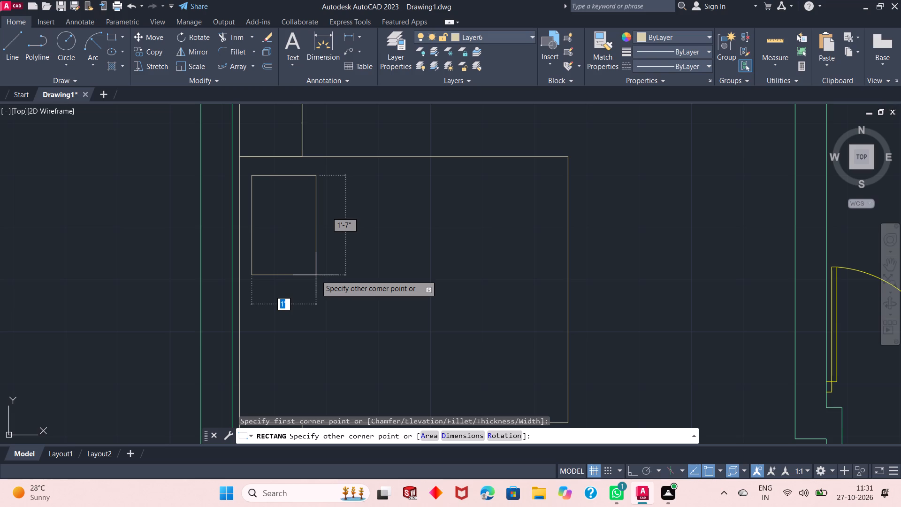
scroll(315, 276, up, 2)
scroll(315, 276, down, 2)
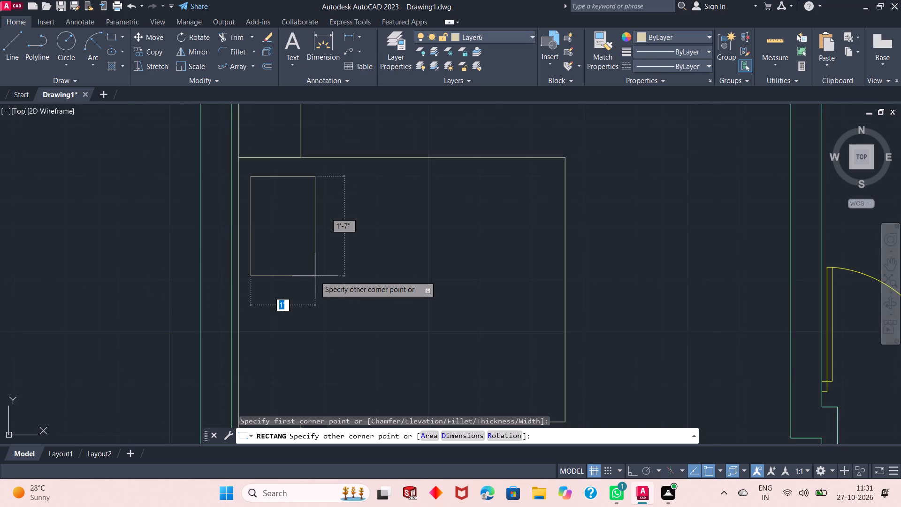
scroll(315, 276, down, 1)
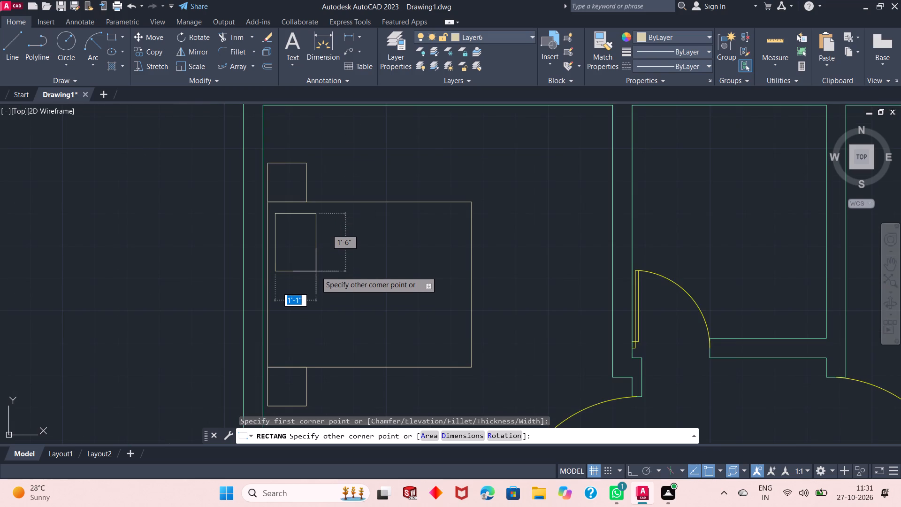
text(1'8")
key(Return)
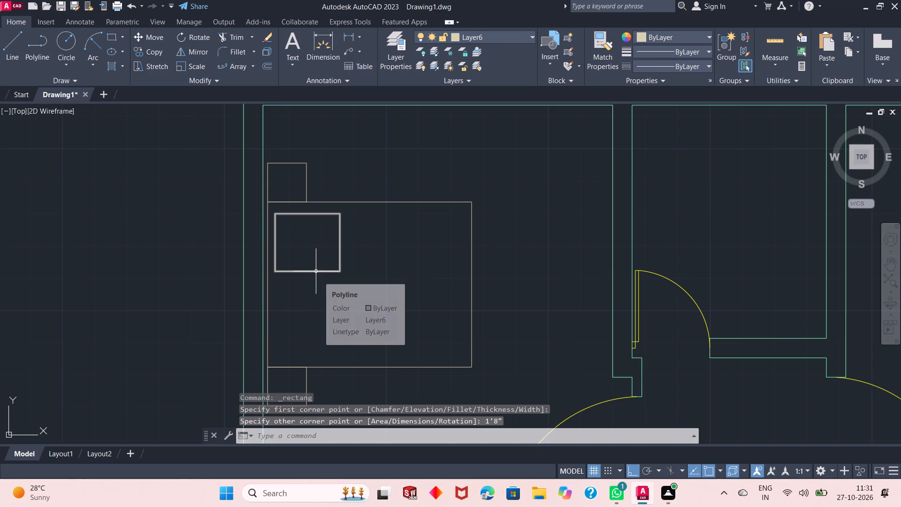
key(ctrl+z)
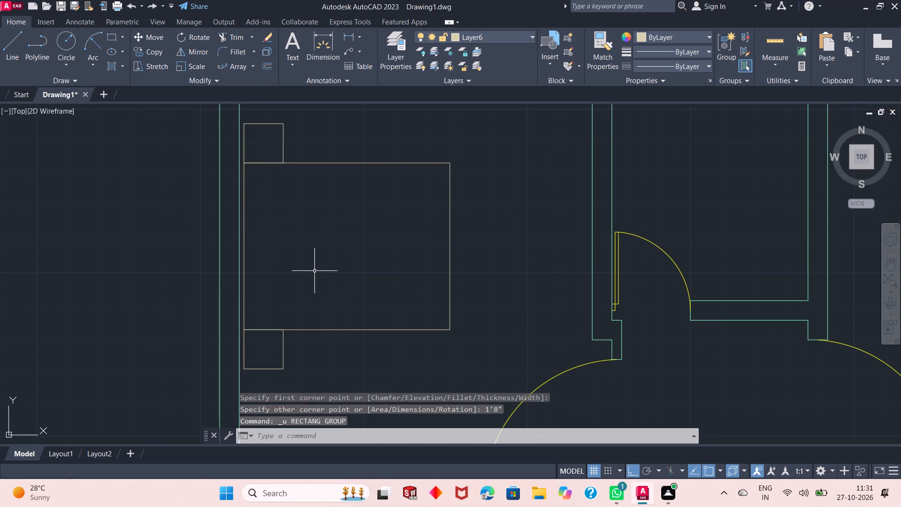
Draw a pillow rectangle 1' wide by 1'8" high inside the bed, just in from its upper-left corner.
click(107, 33)
scroll(246, 164, up, 3)
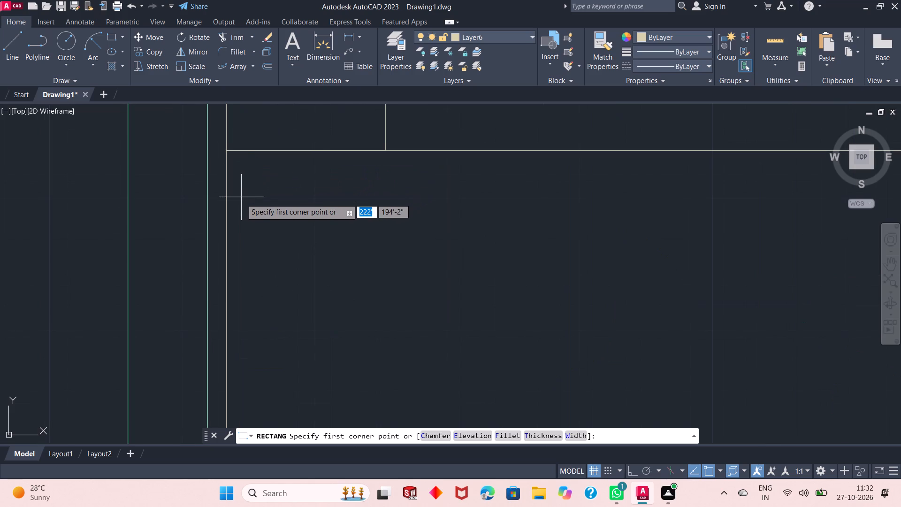
click(243, 204)
scroll(278, 219, down, 2)
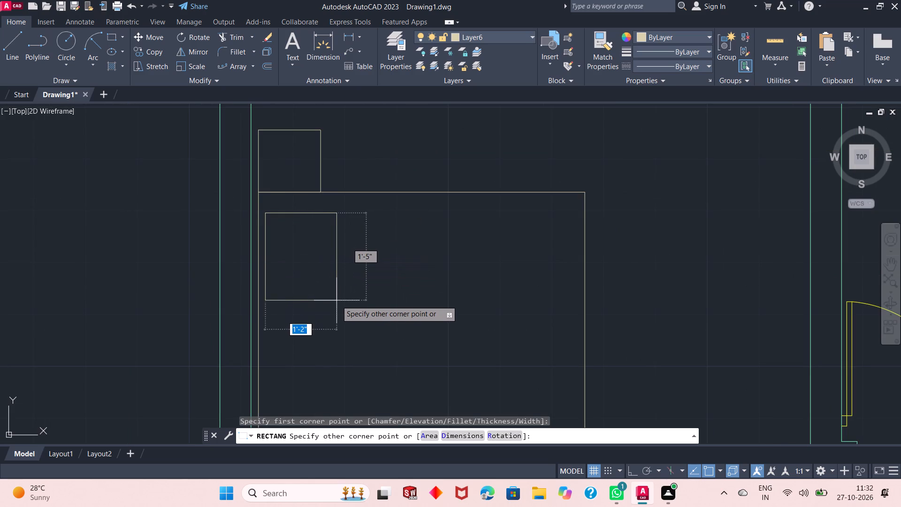
text(1')
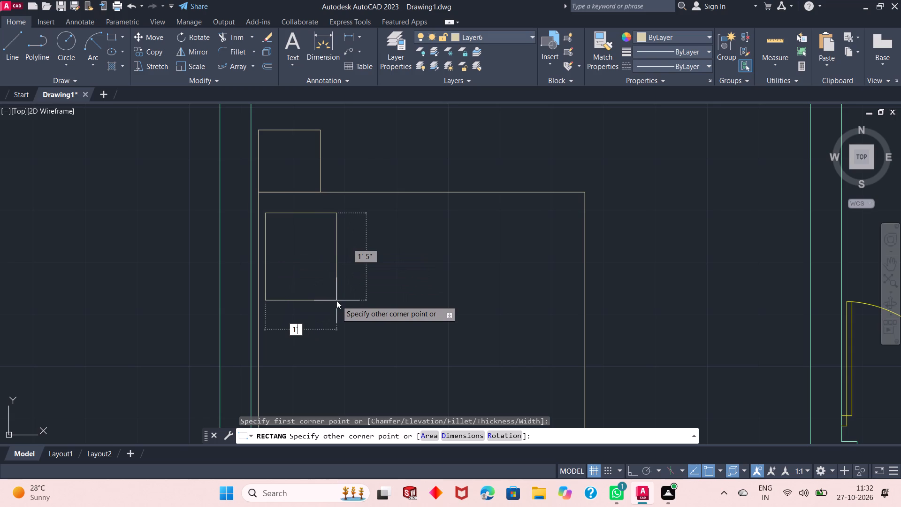
key(Tab)
text(1'8")
key(Return)
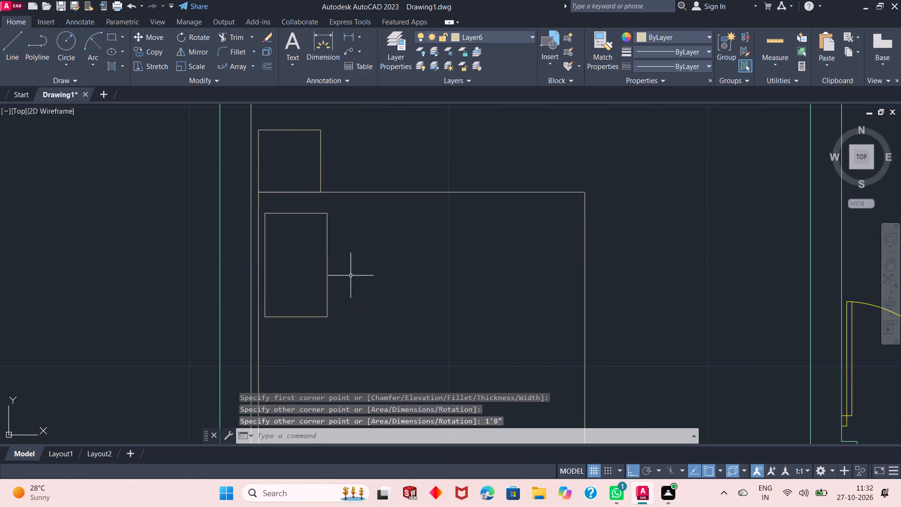
Copy the pillow rectangle about 1'11" straight down to make a second pillow on the bed.
scroll(355, 238, down, 2)
scroll(351, 306, up, 1)
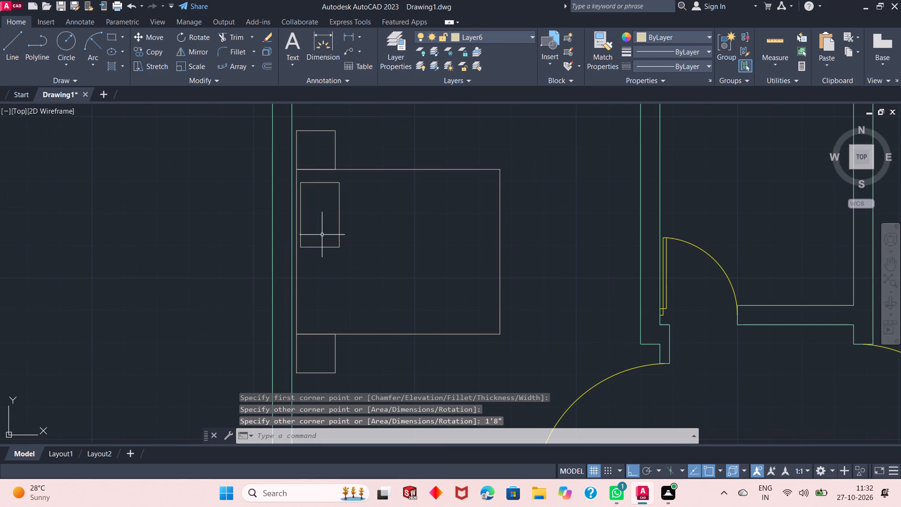
click(337, 218)
click(342, 215)
click(351, 211)
click(341, 215)
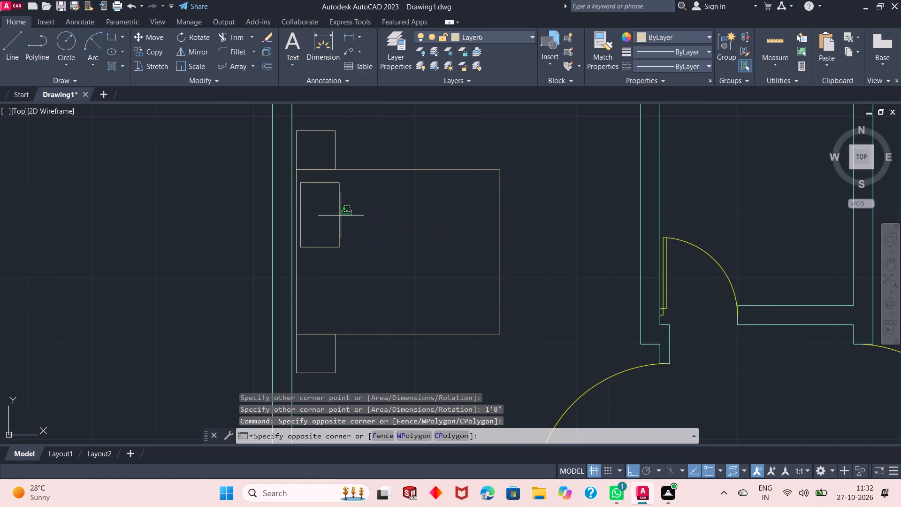
click(341, 215)
click(343, 216)
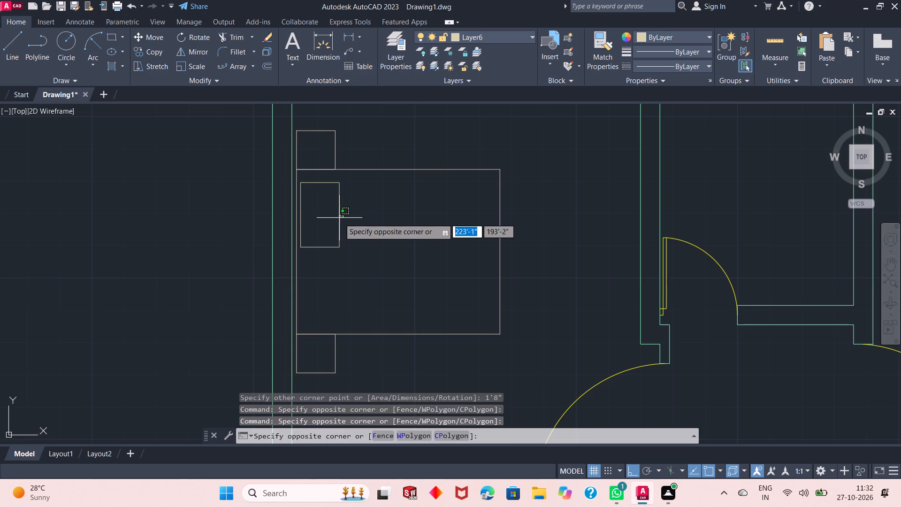
click(337, 220)
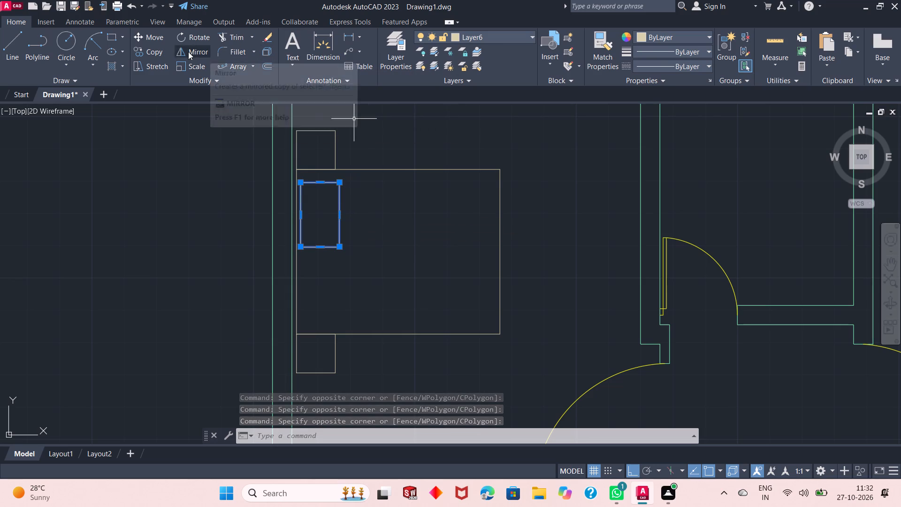
click(168, 53)
click(157, 52)
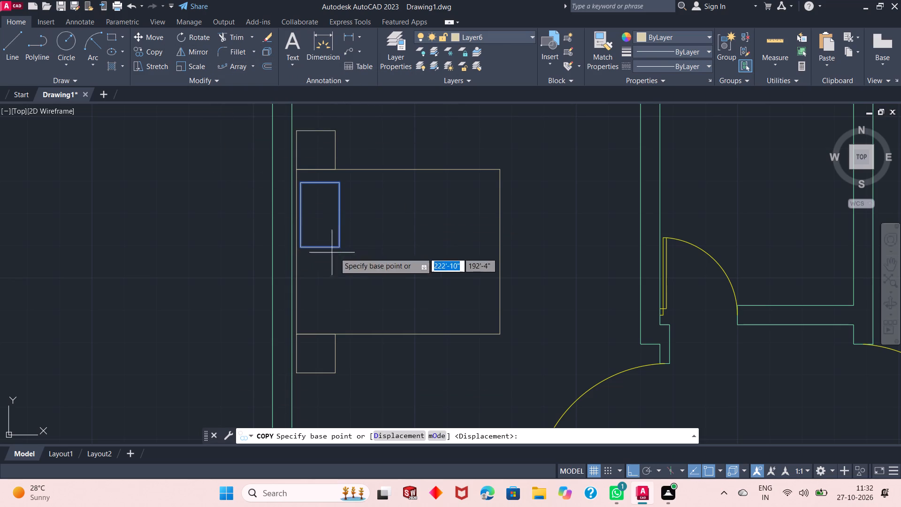
click(338, 249)
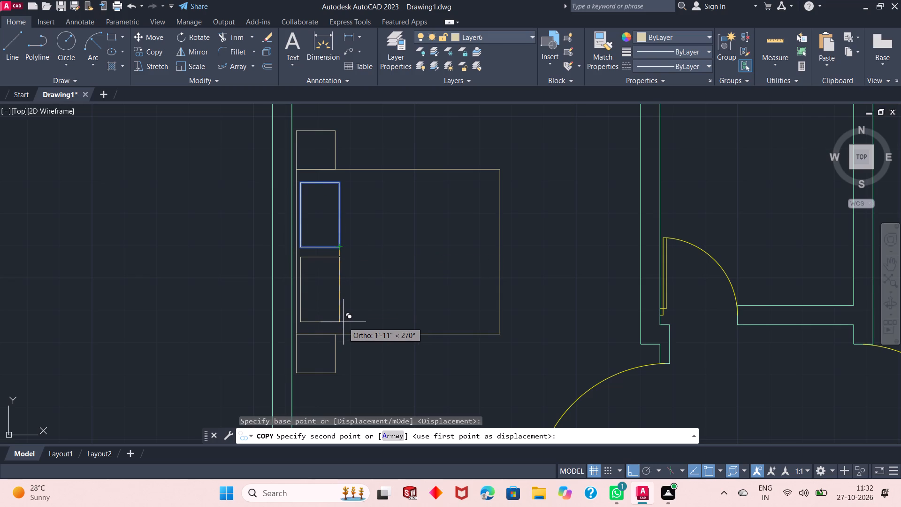
click(343, 322)
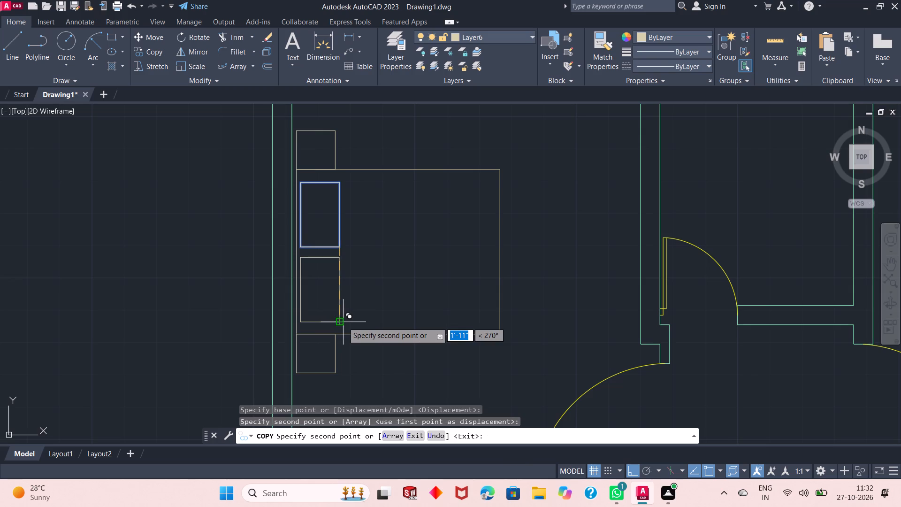
right_click(451, 235)
click(458, 237)
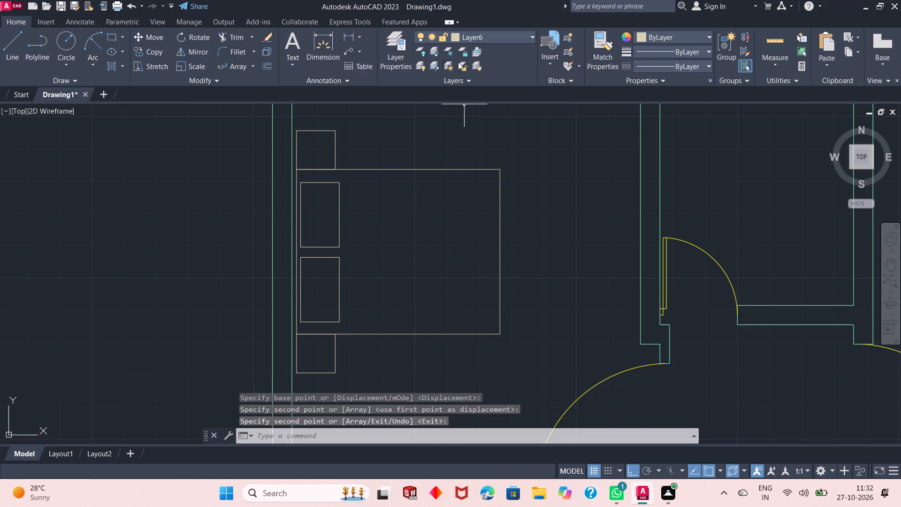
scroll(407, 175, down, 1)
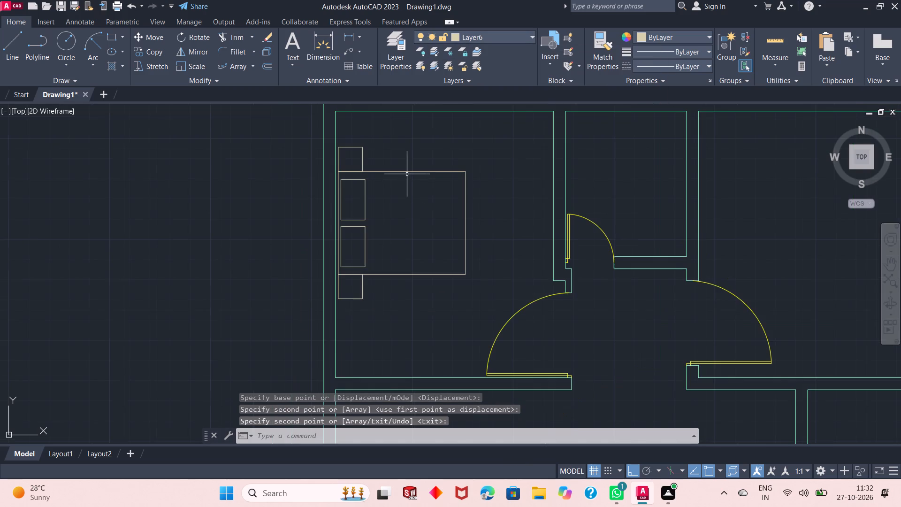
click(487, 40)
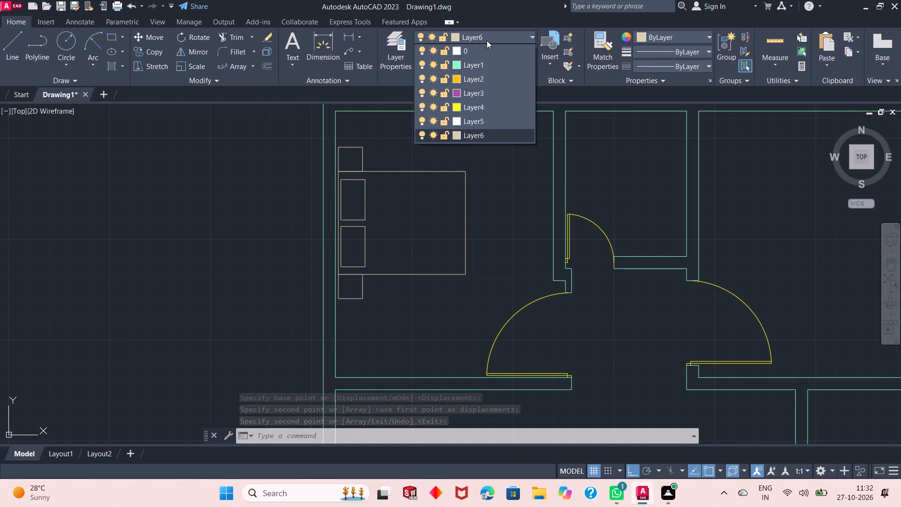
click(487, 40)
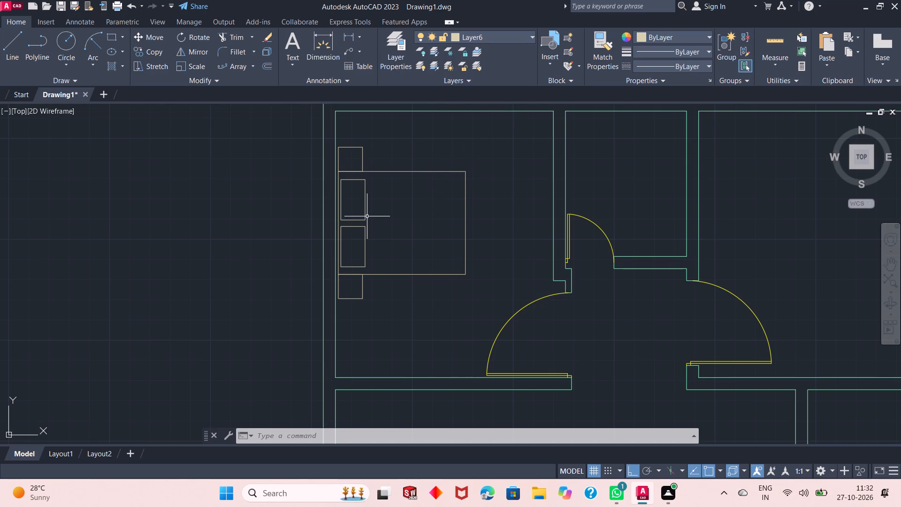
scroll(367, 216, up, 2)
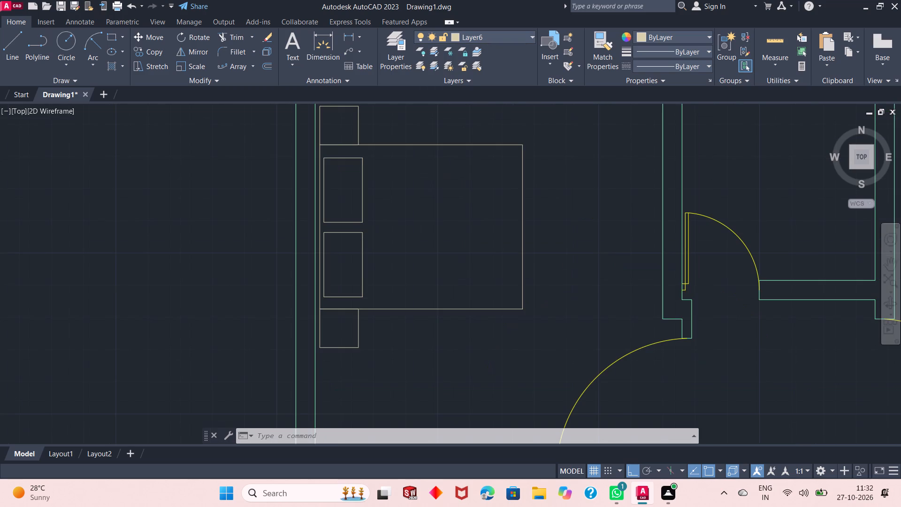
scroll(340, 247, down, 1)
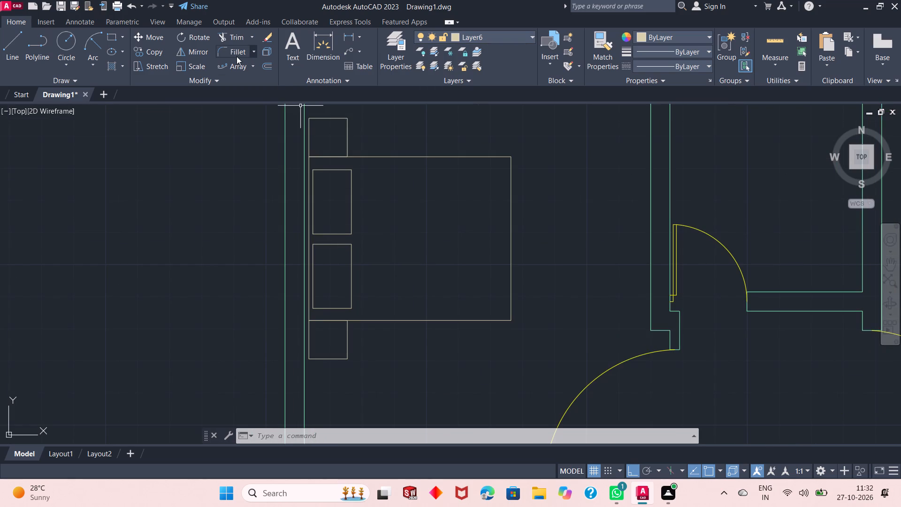
Fillet the two upper corners of the upper pillow rectangle with a 2" radius.
click(237, 56)
scroll(320, 181, up, 1)
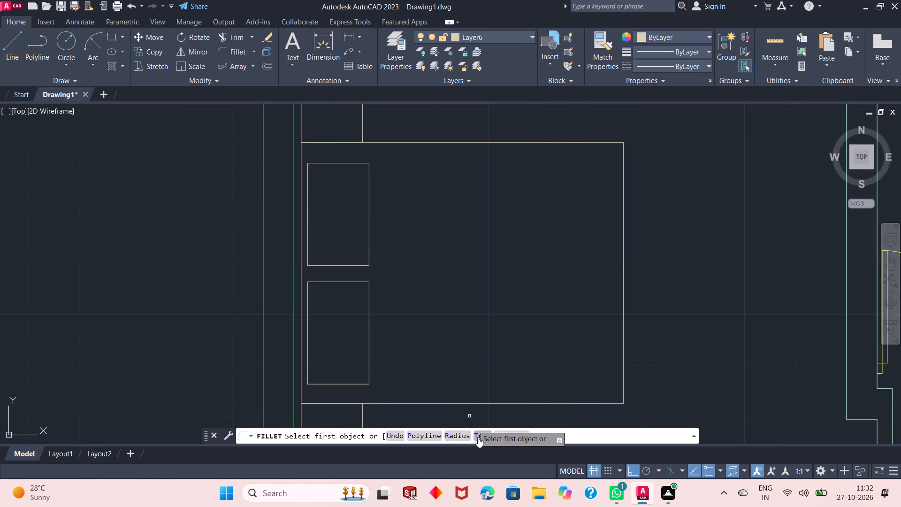
click(461, 436)
key(2)
key(Return)
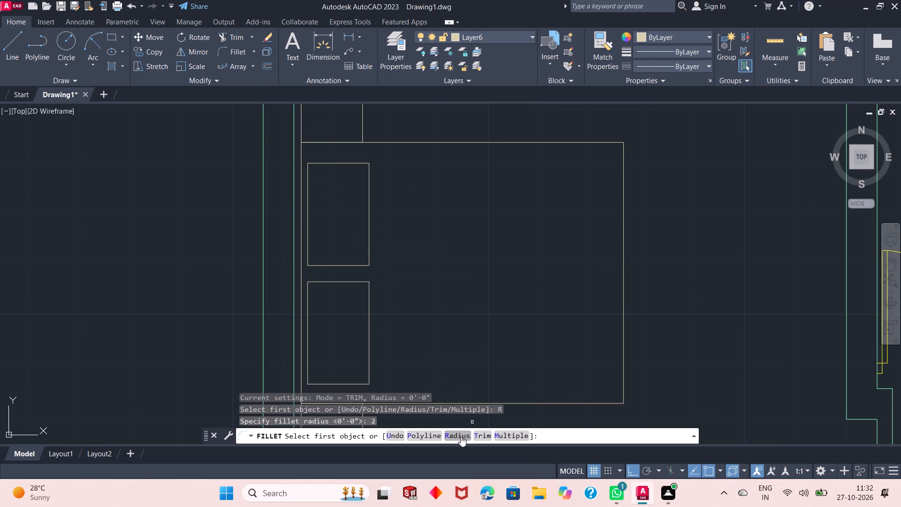
click(308, 167)
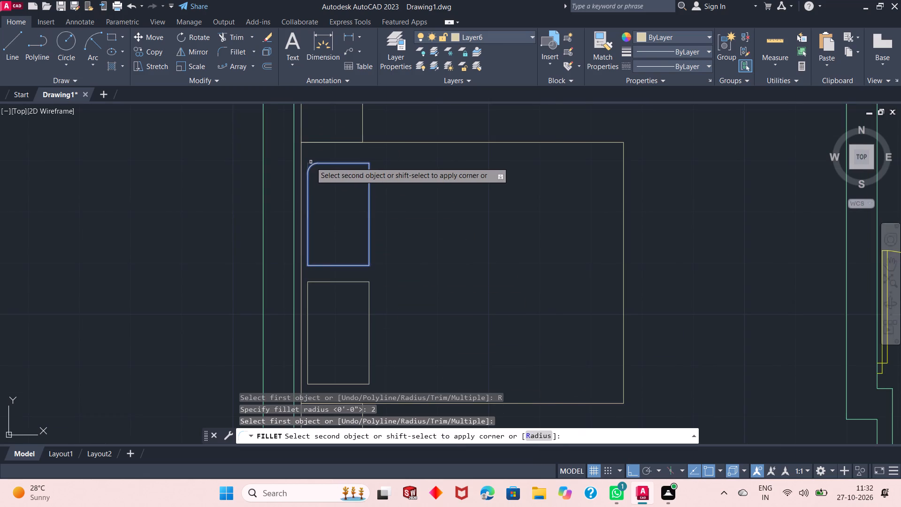
click(311, 162)
right_click(340, 154)
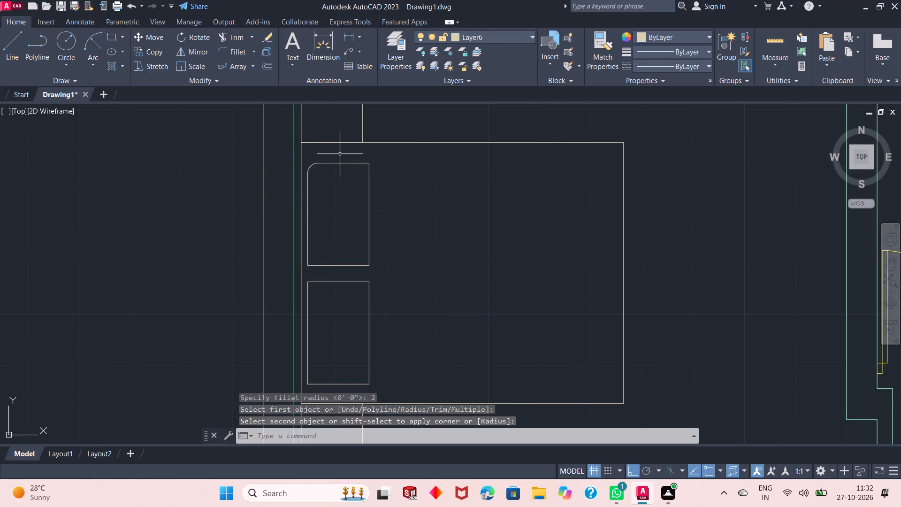
click(368, 161)
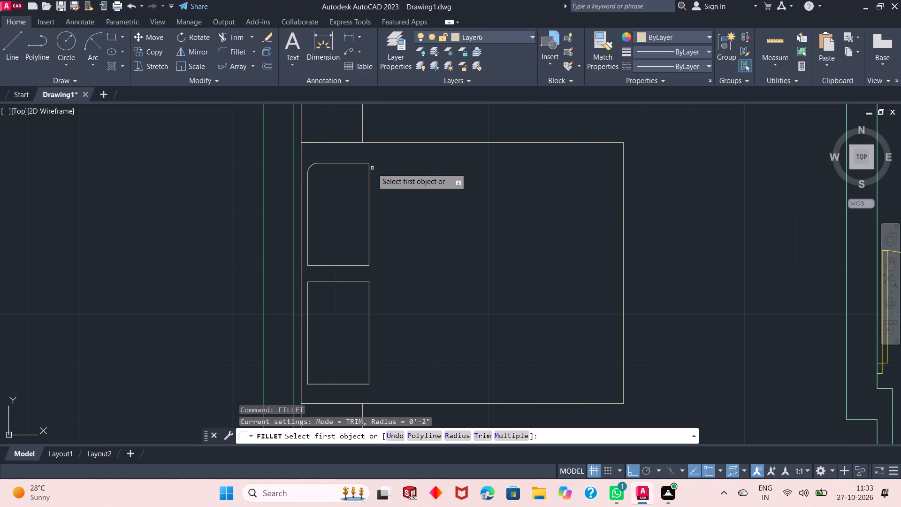
click(370, 171)
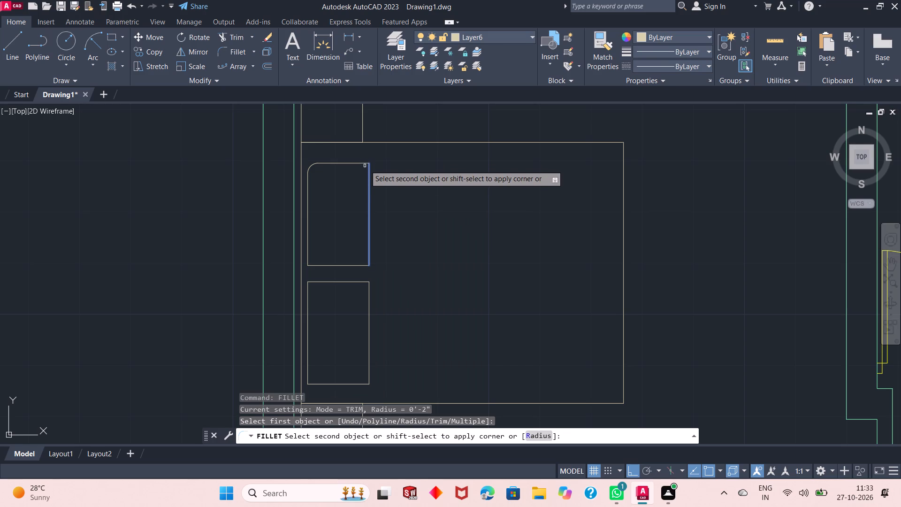
click(363, 164)
Fillet the two lower corners of the upper pillow rectangle with the same 2" radius.
right_click(371, 150)
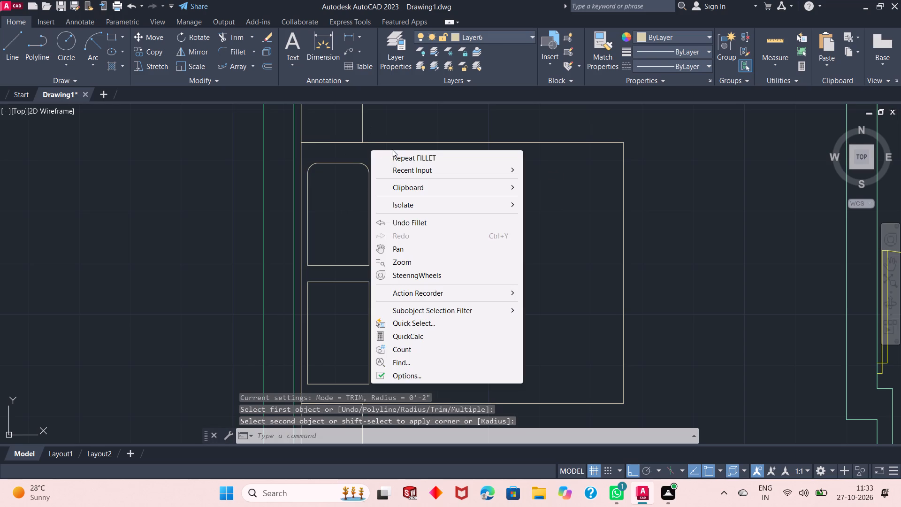
click(392, 154)
click(359, 266)
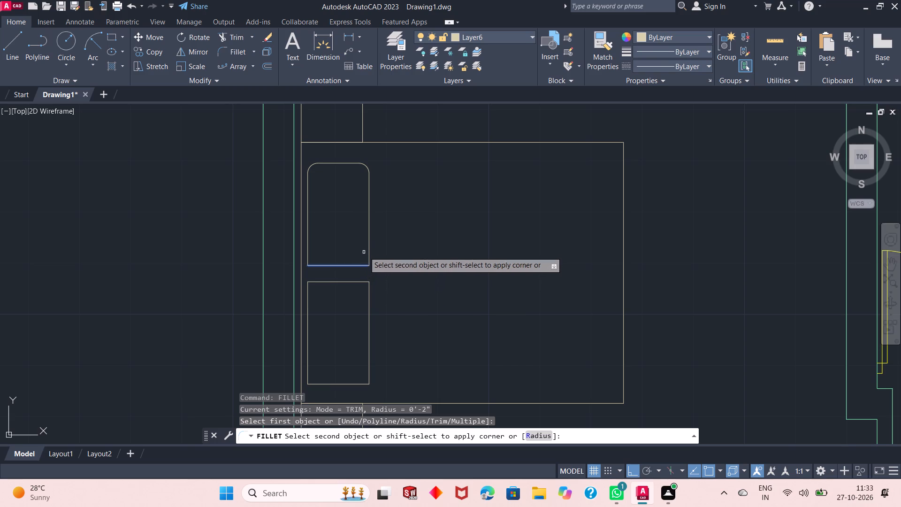
click(368, 245)
right_click(379, 210)
click(390, 216)
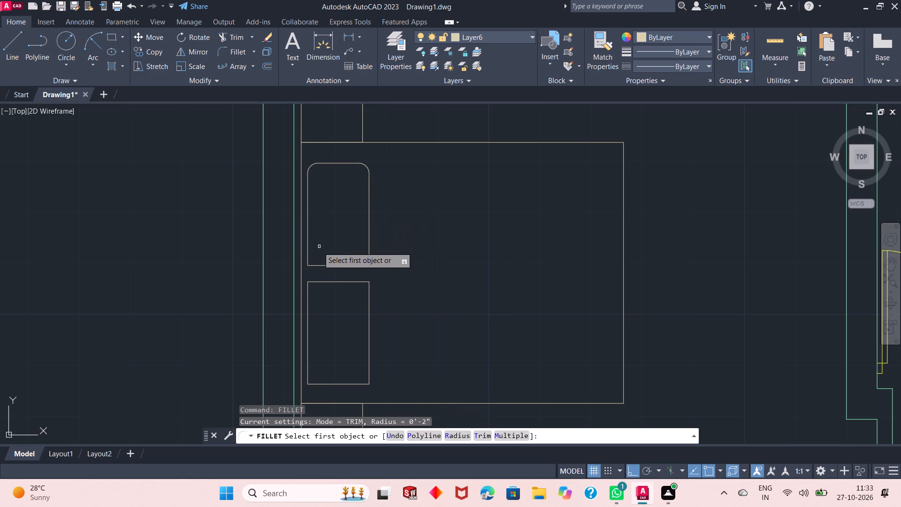
click(307, 254)
click(315, 265)
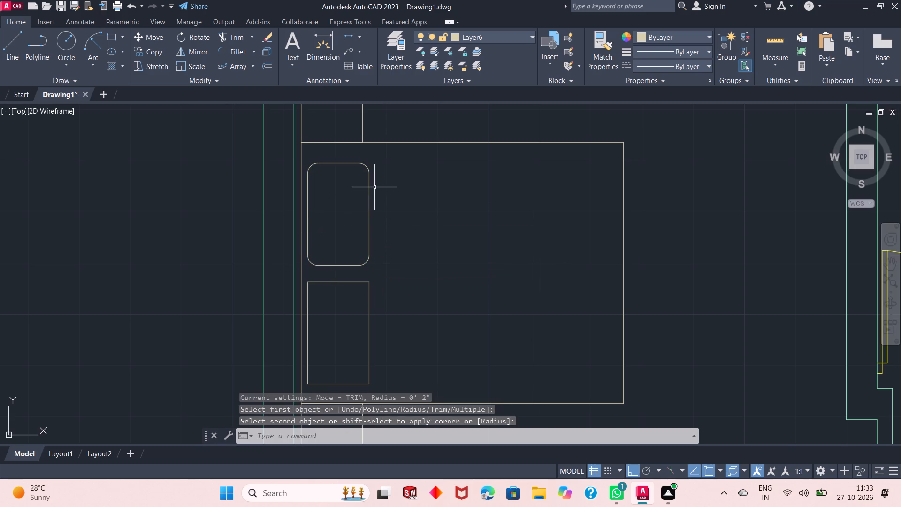
Fillet the two upper corners of the lower pillow rectangle with the 2" radius.
right_click(379, 184)
click(401, 192)
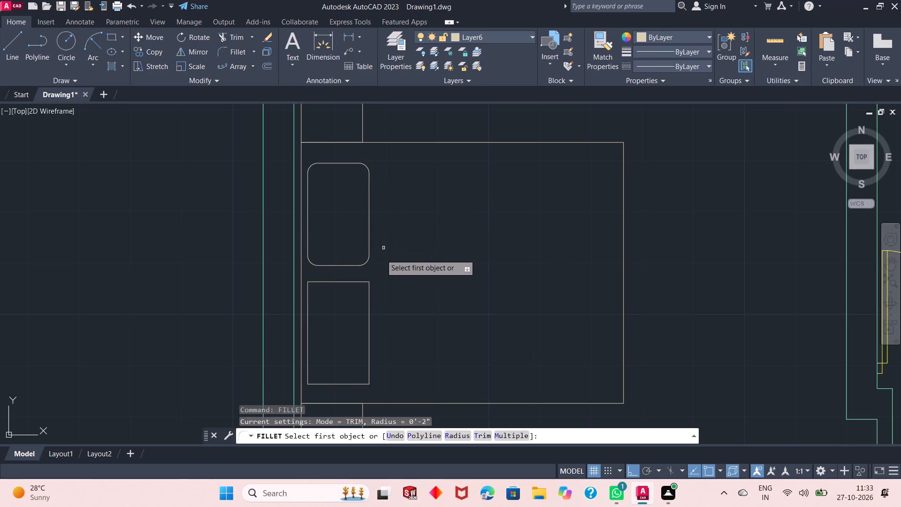
click(367, 282)
click(370, 286)
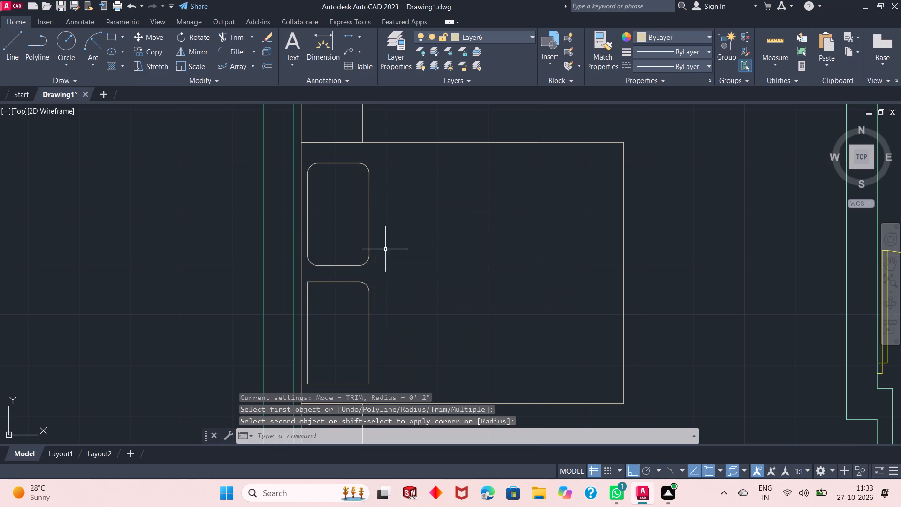
right_click(389, 228)
click(410, 235)
click(309, 282)
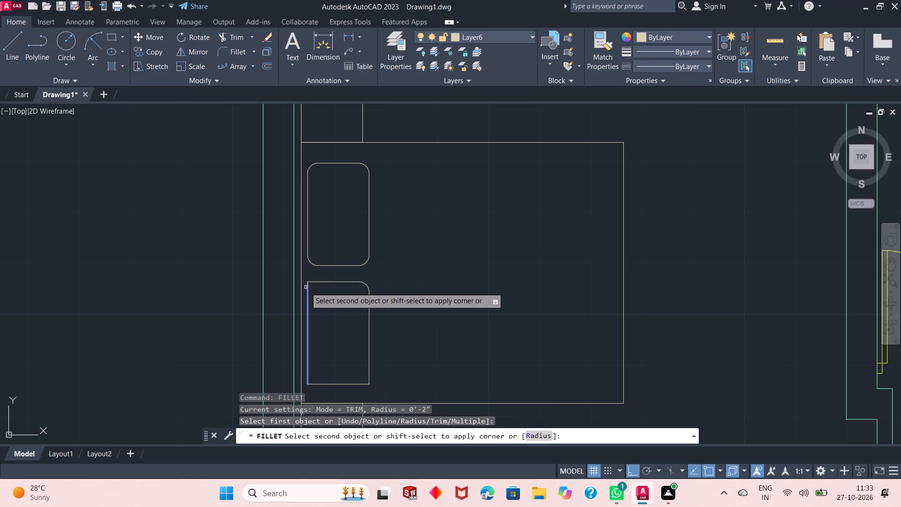
click(315, 283)
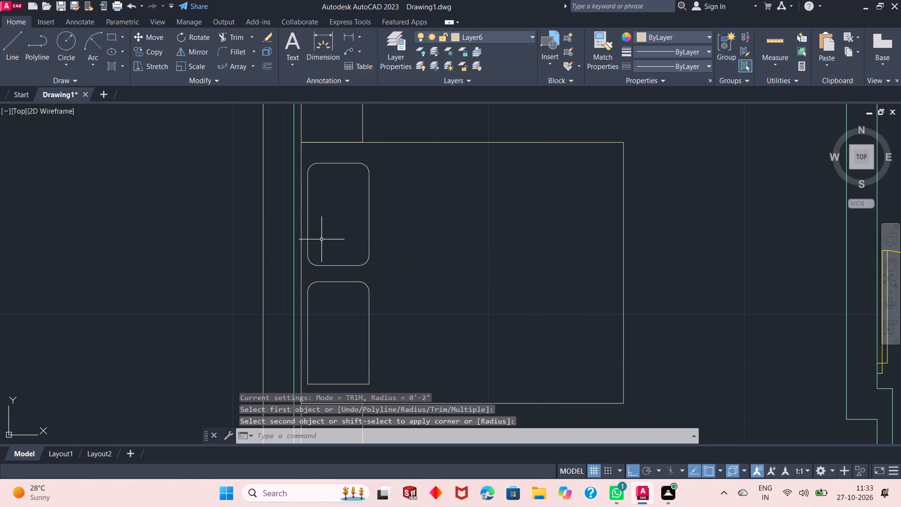
Fillet the two lower corners of the lower pillow rectangle with the same 2" radius.
scroll(322, 297, down, 1)
scroll(329, 348, up, 2)
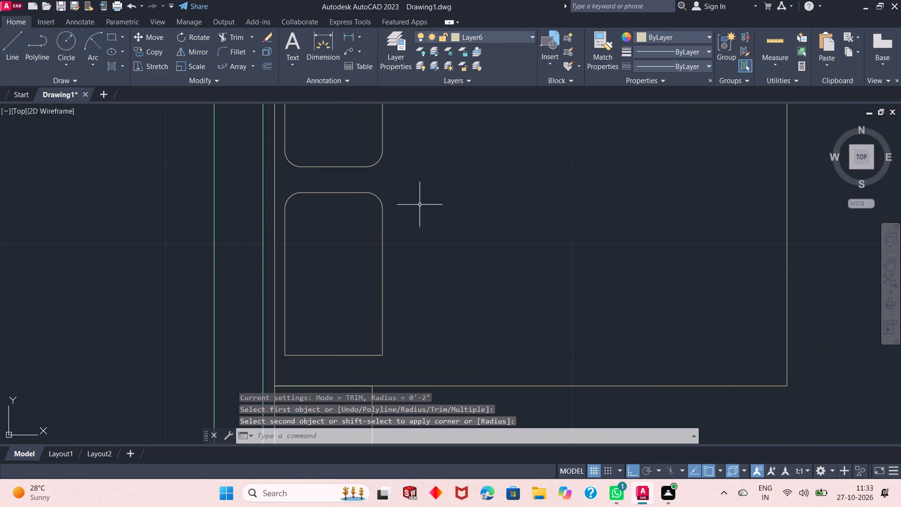
right_click(430, 188)
click(450, 188)
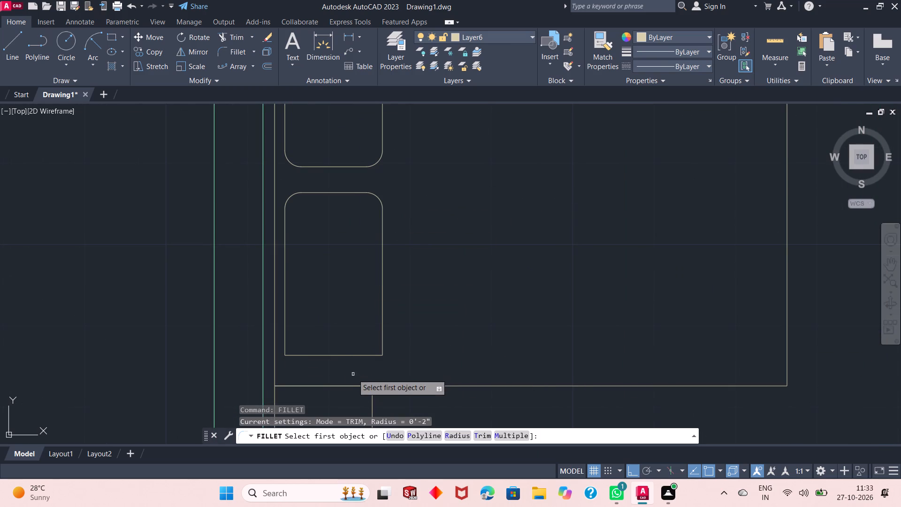
click(377, 354)
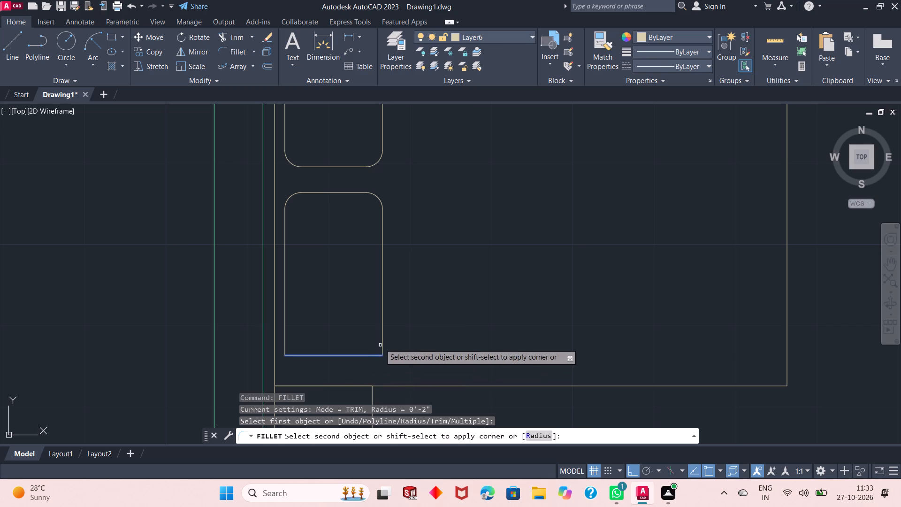
click(381, 341)
right_click(429, 255)
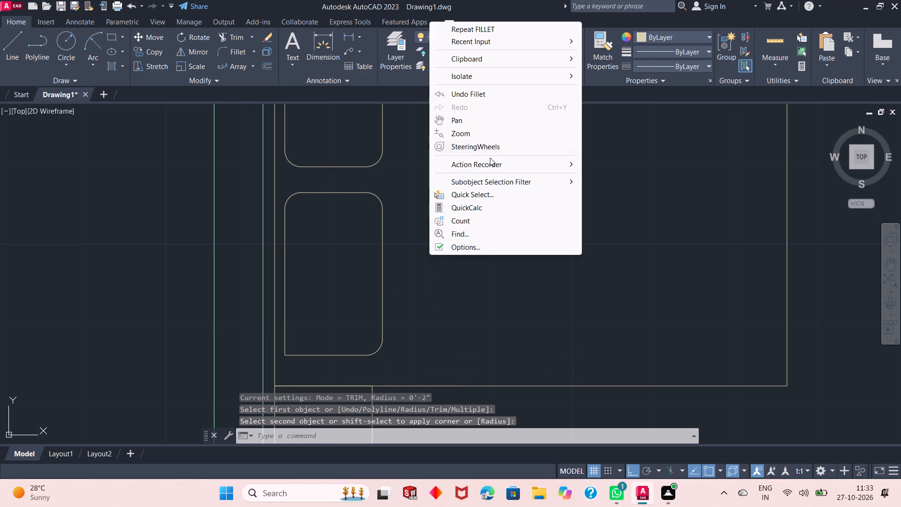
click(504, 33)
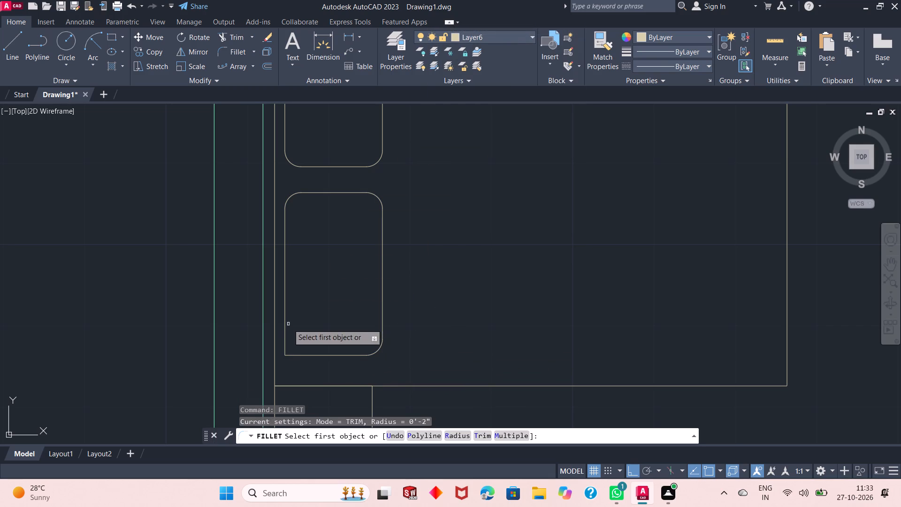
click(285, 329)
click(294, 354)
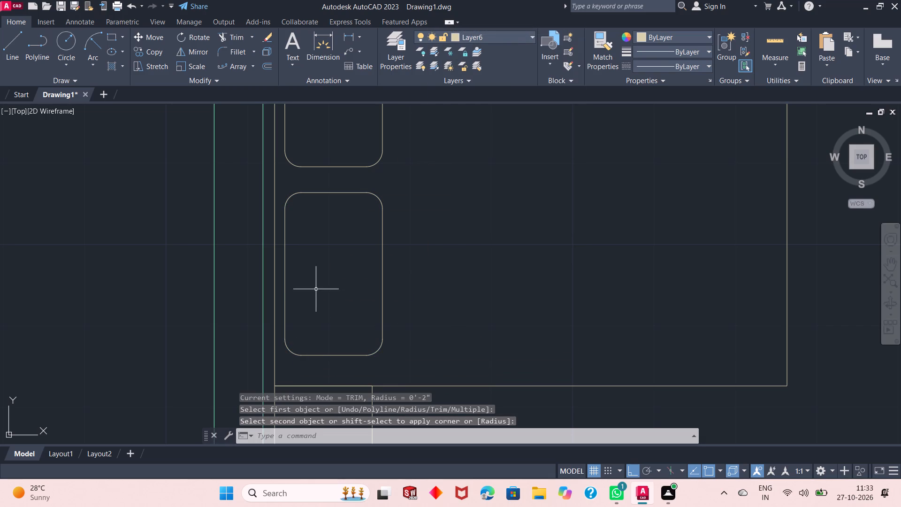
Start a line on the bed's upper edge about 3'4" from its right corner, running 1" down and 3'3" right inside the bed.
scroll(365, 311, down, 2)
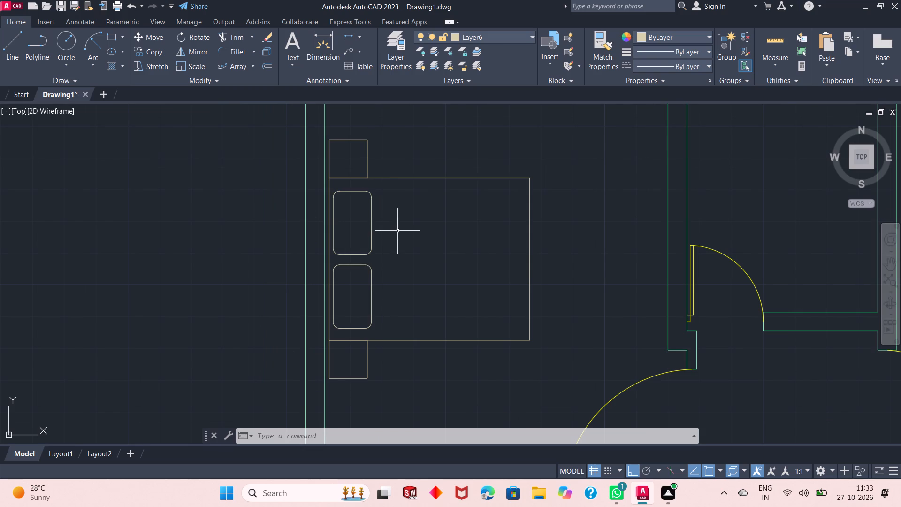
scroll(397, 231, up, 1)
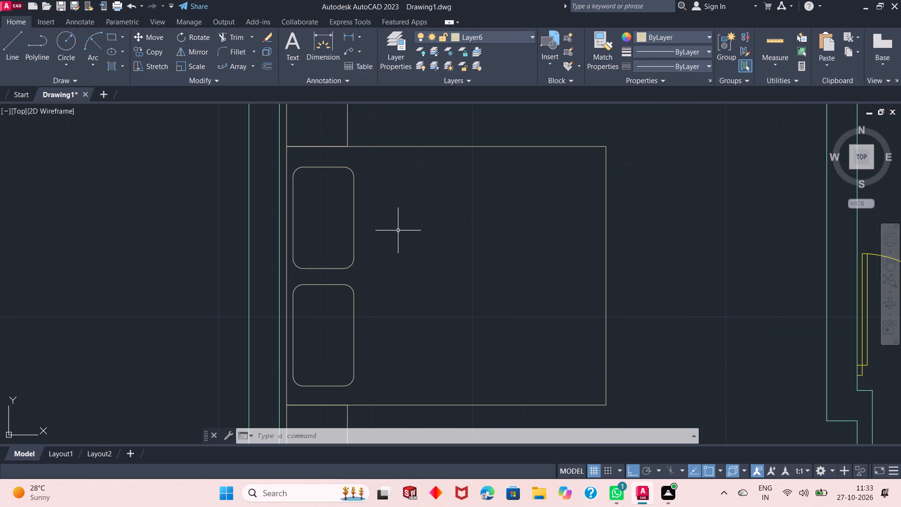
click(6, 46)
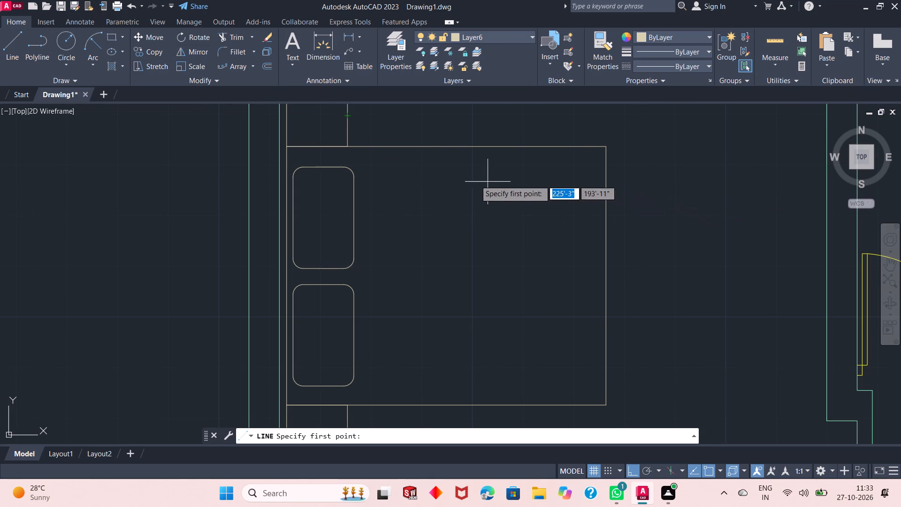
click(403, 146)
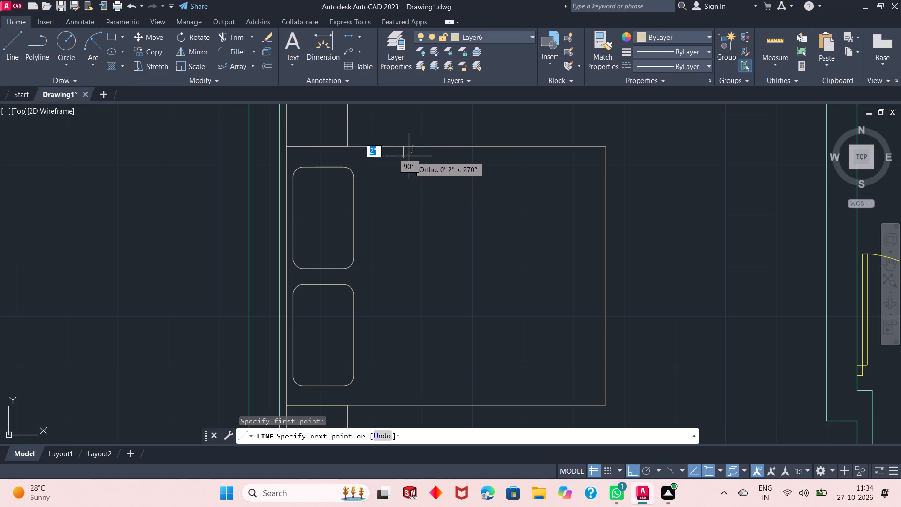
scroll(409, 151, up, 4)
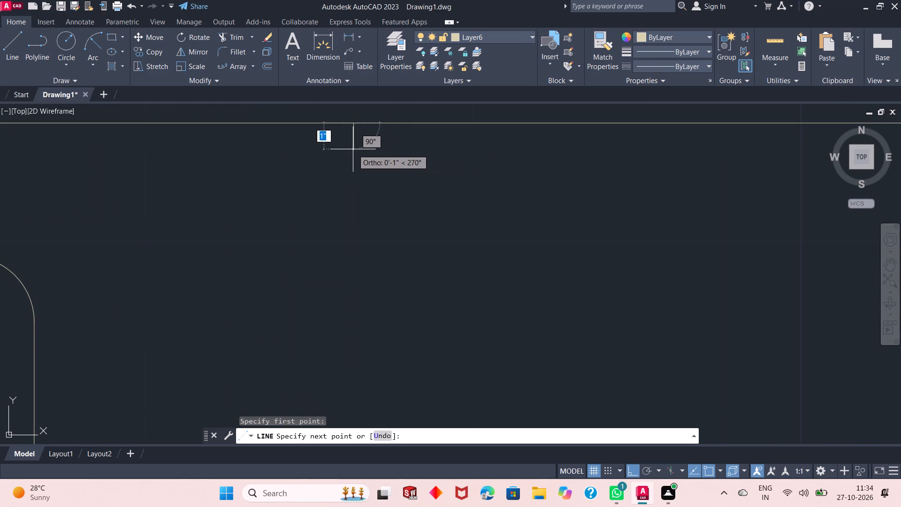
text(1")
key(Return)
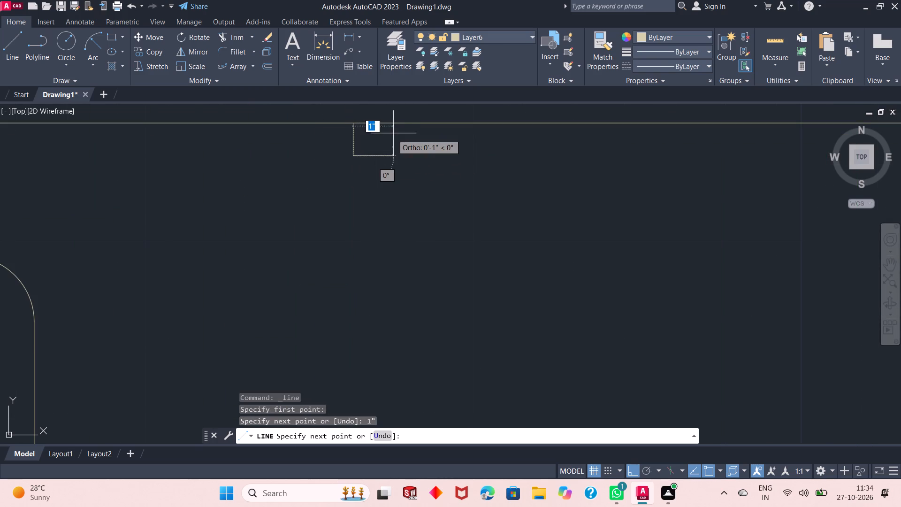
scroll(348, 191, down, 2)
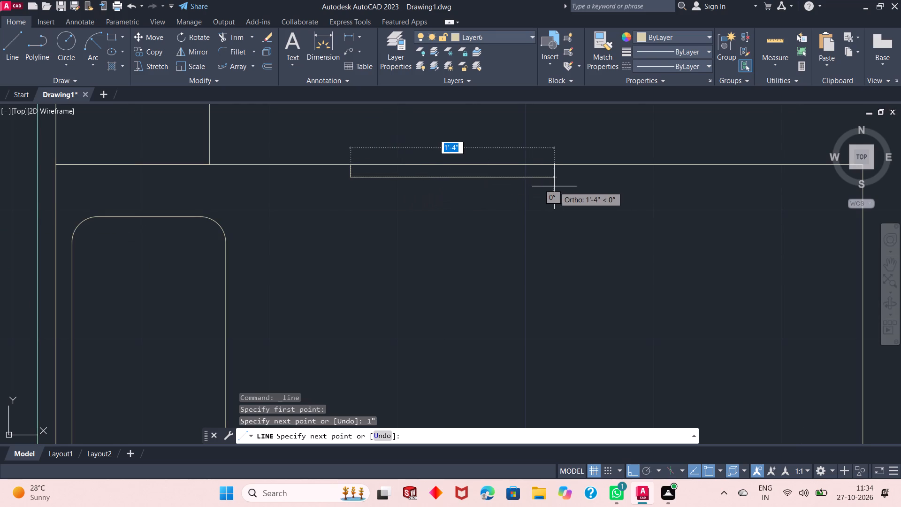
scroll(556, 186, down, 2)
scroll(687, 186, up, 2)
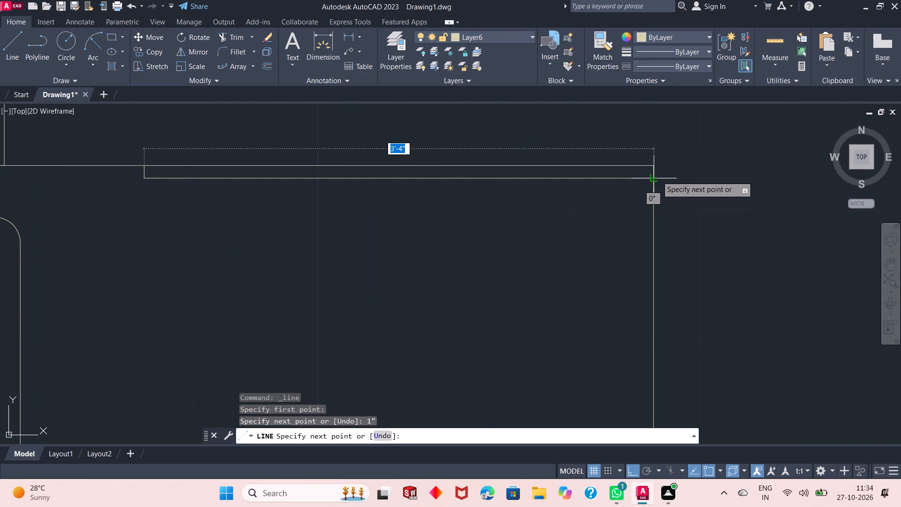
text(3'3")
key(Return)
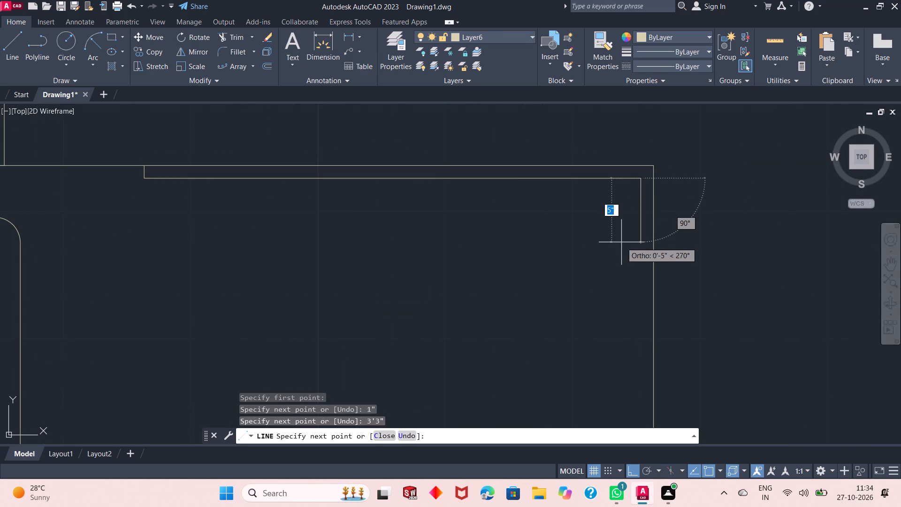
Continue the line 4'1" straight down, parallel to the bed's right edge.
scroll(621, 242, up, 3)
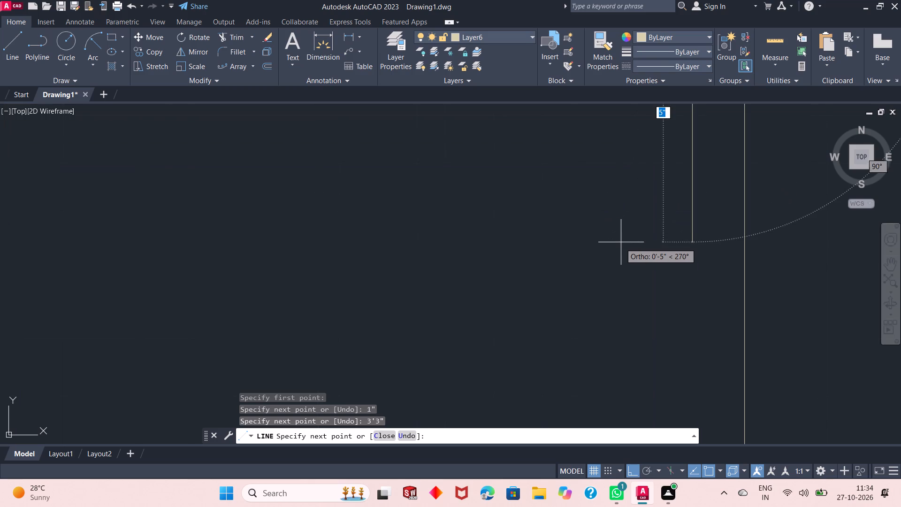
scroll(621, 246, down, 7)
scroll(612, 308, up, 1)
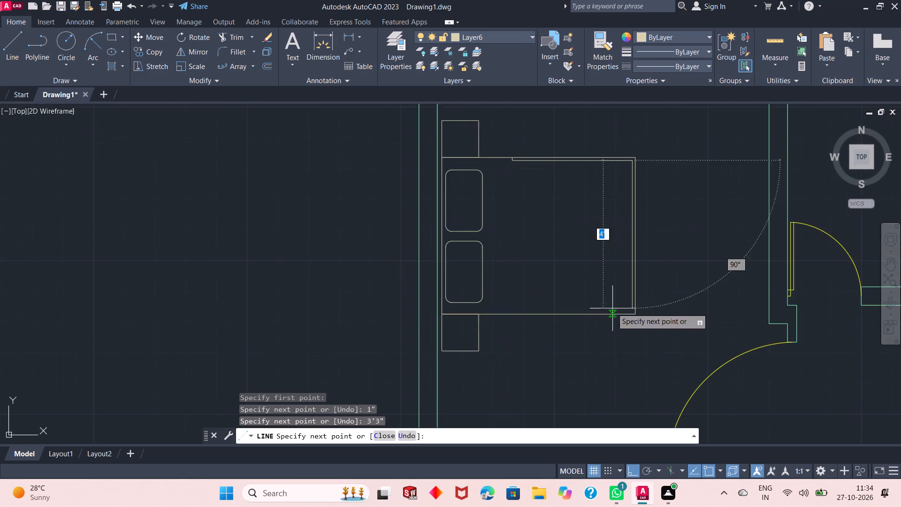
scroll(611, 307, up, 3)
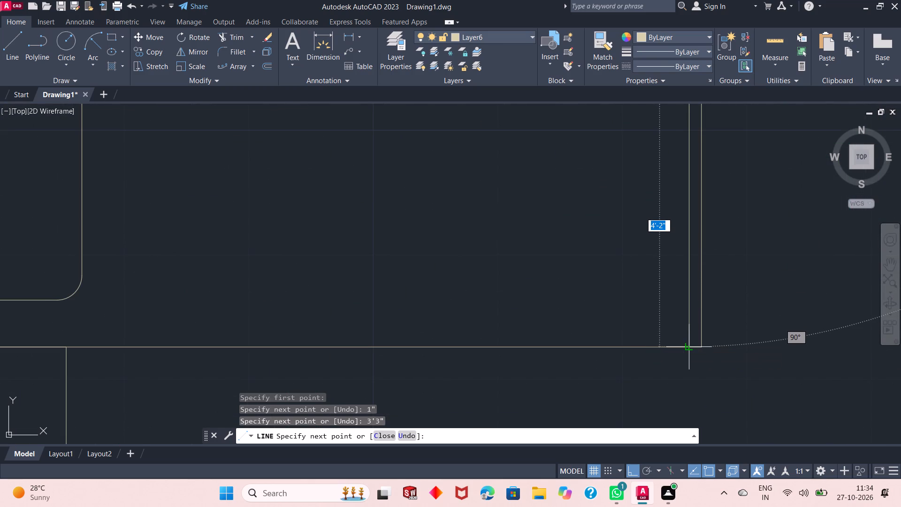
text(4'1")
key(Return)
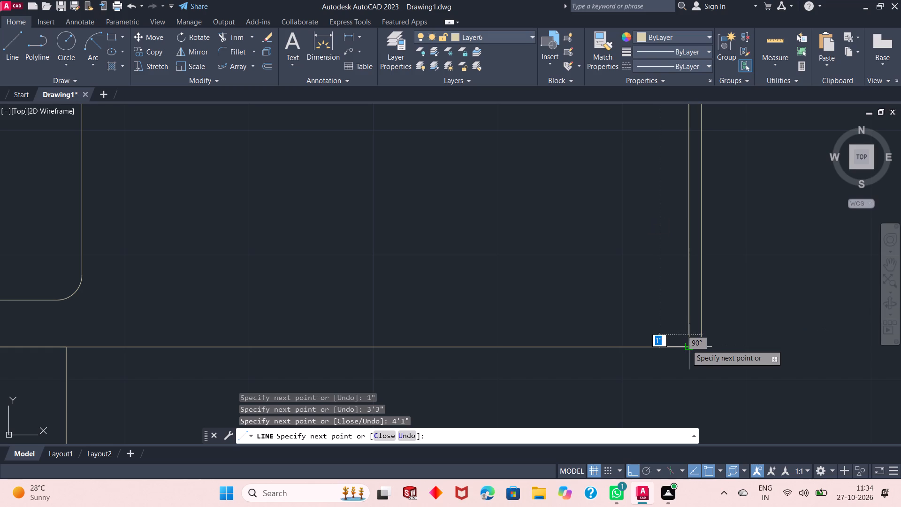
Continue the line about 3'3" left, level with its starting point, and down to the bed's lower edge, and end it.
scroll(504, 324, down, 2)
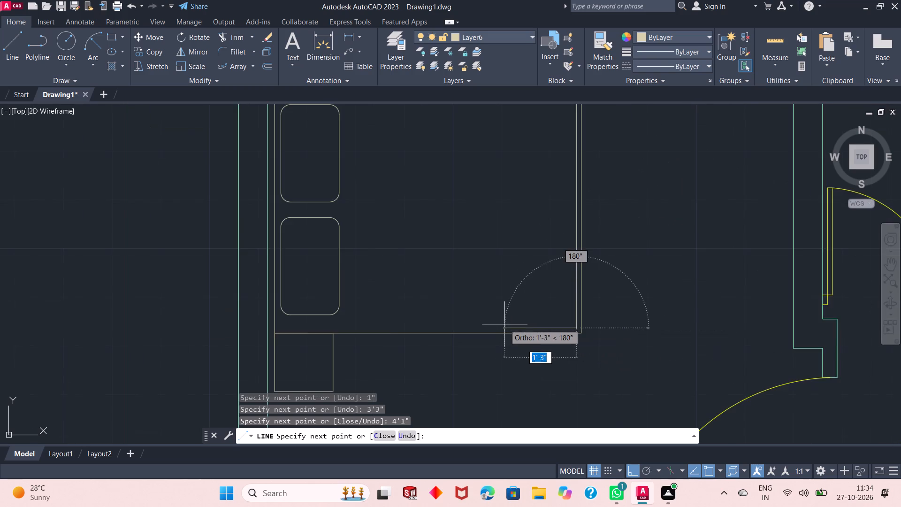
scroll(504, 324, down, 1)
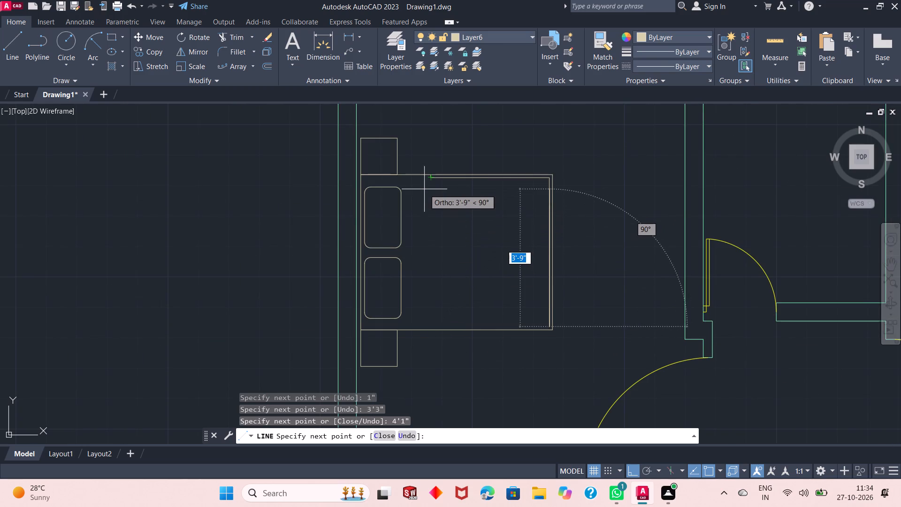
scroll(428, 182, up, 2)
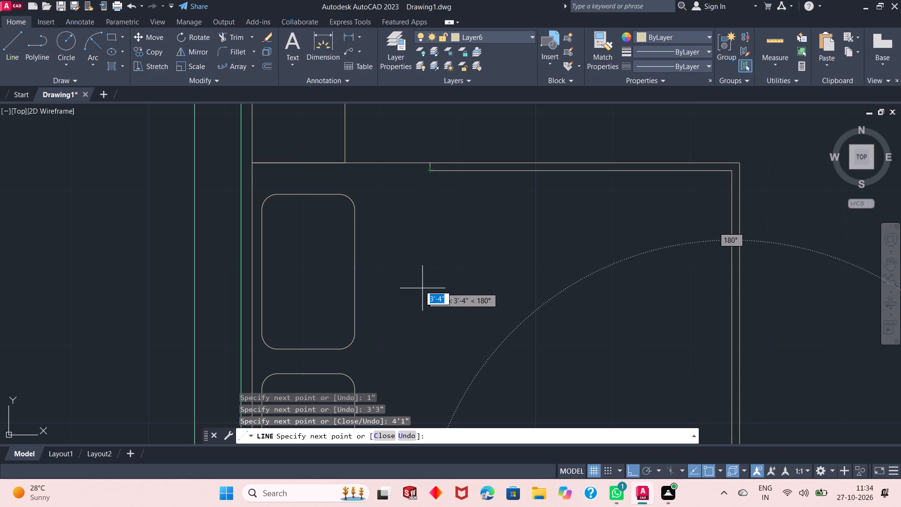
scroll(428, 286, down, 3)
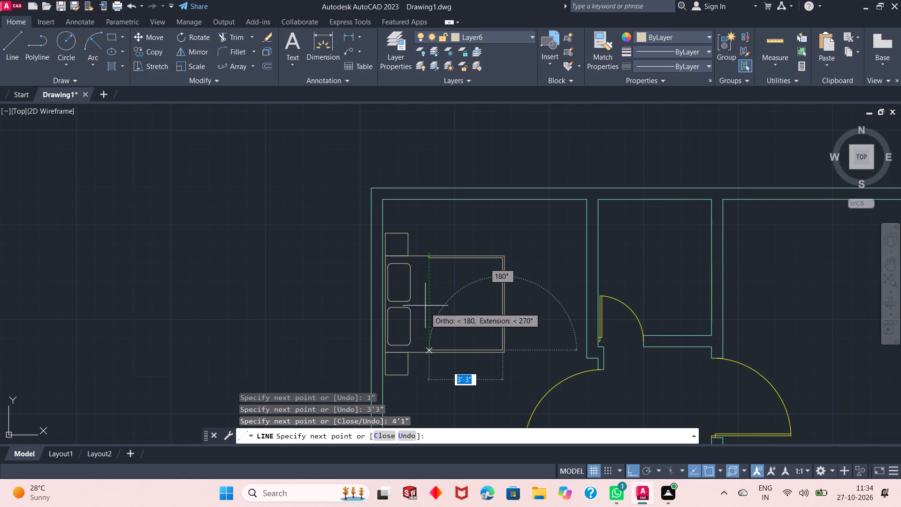
click(428, 351)
scroll(428, 351, up, 5)
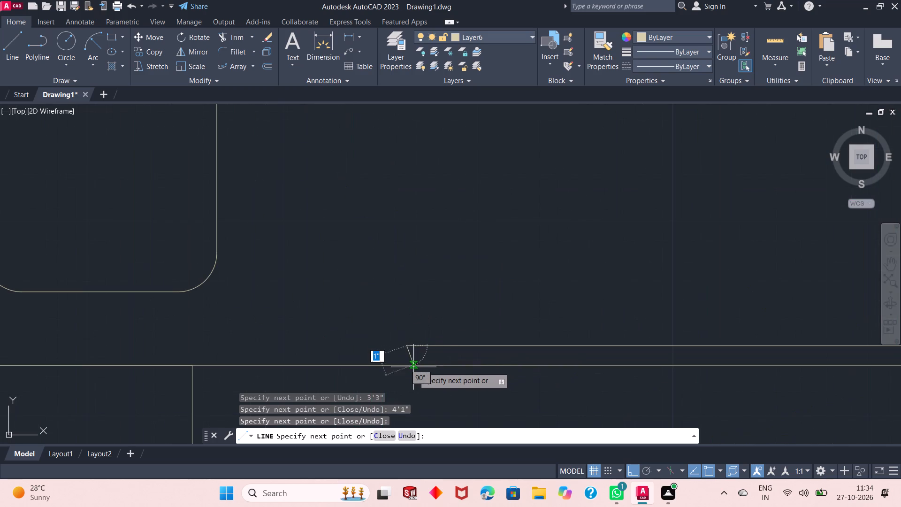
click(410, 366)
right_click(467, 282)
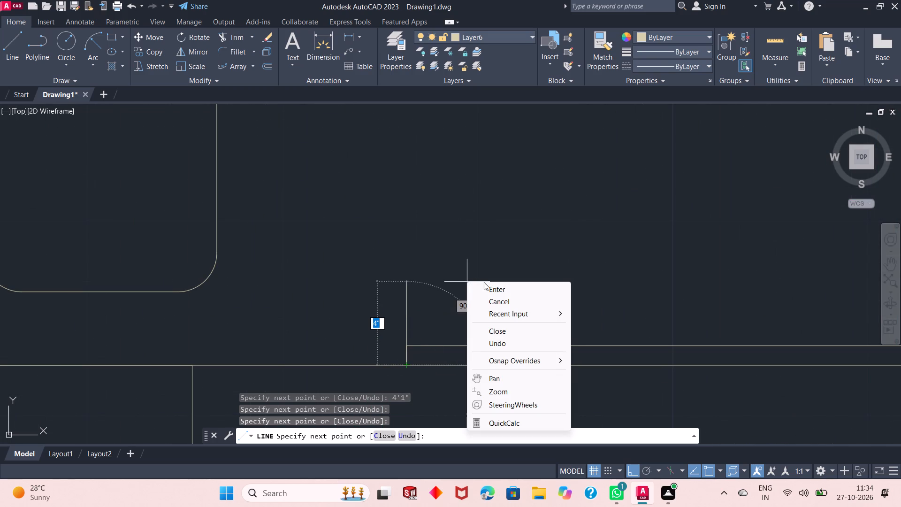
click(485, 282)
click(510, 305)
Draw a short vertical line across the narrow strip at the bed's lower edge, just right of the strip's left end.
scroll(429, 325, up, 2)
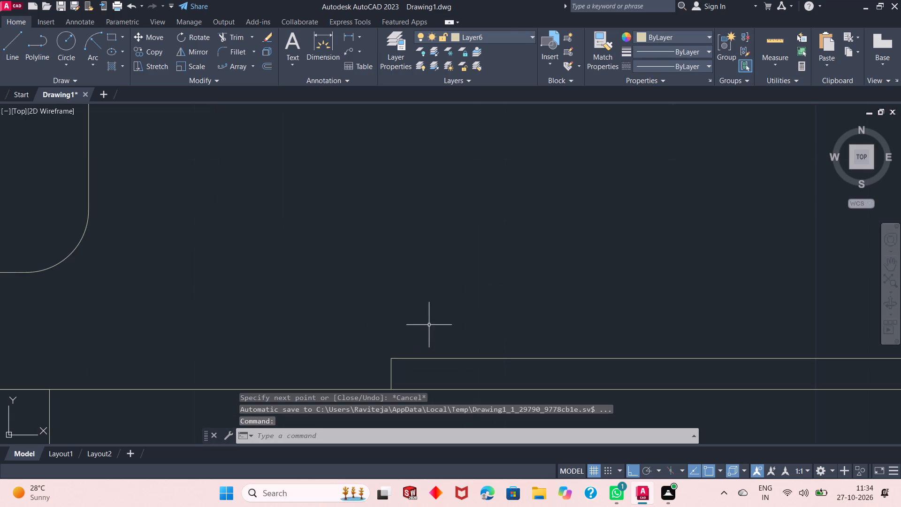
scroll(428, 251, down, 4)
scroll(375, 327, down, 2)
scroll(412, 241, up, 1)
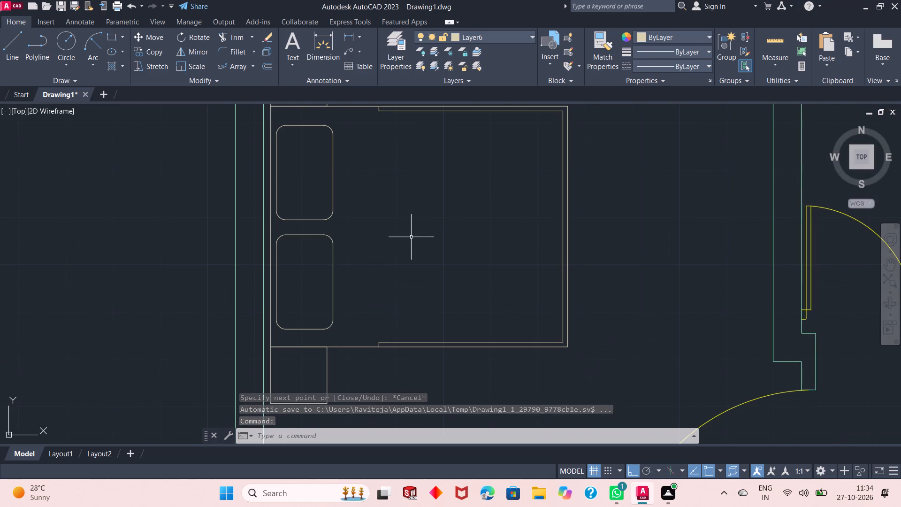
click(25, 45)
click(22, 46)
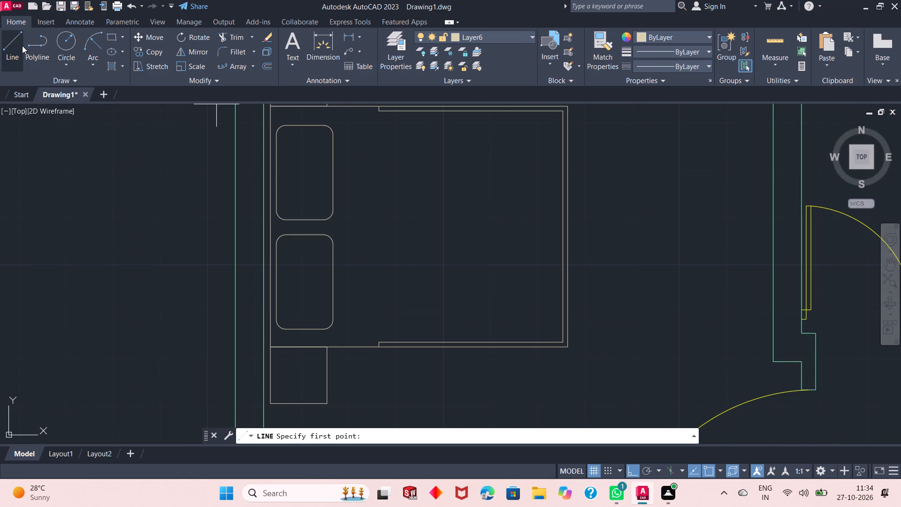
click(418, 341)
click(419, 352)
right_click(464, 286)
click(477, 291)
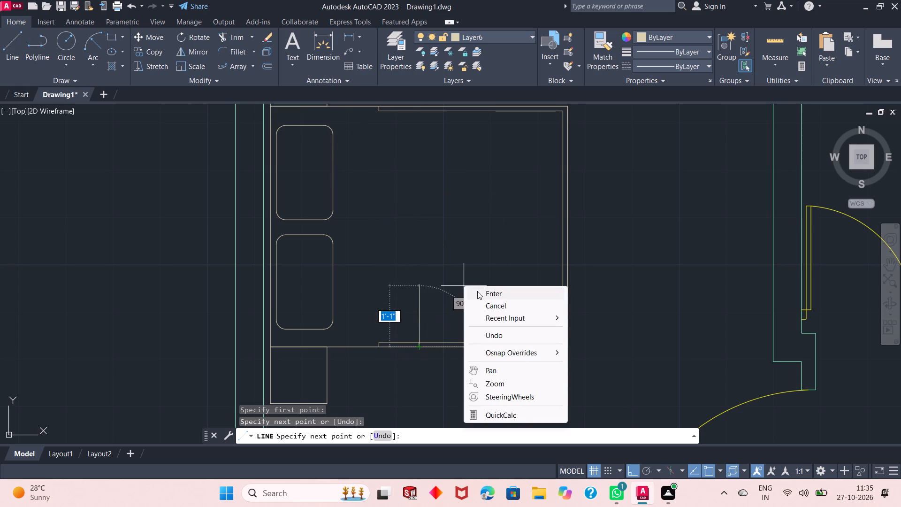
Trim away the part of the bed's lower strip left of the short vertical line, including its old end line.
click(224, 31)
scroll(405, 384, up, 3)
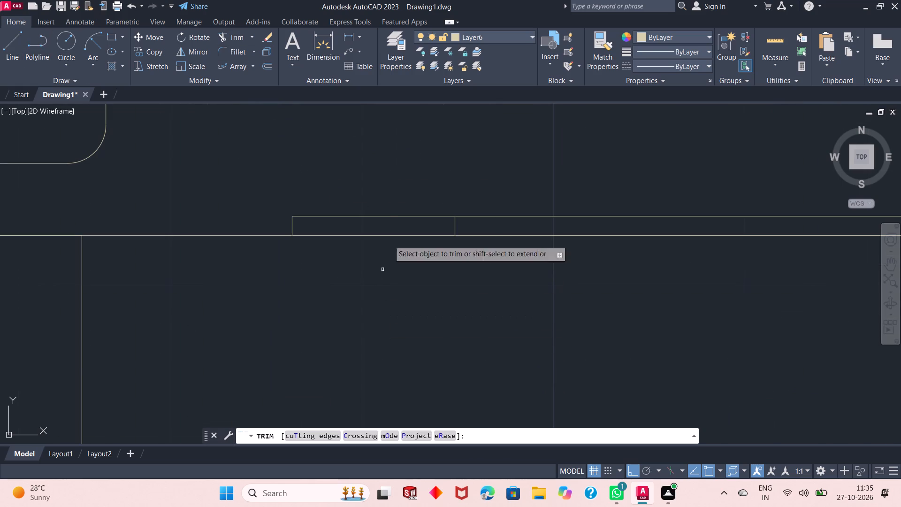
click(397, 202)
click(286, 229)
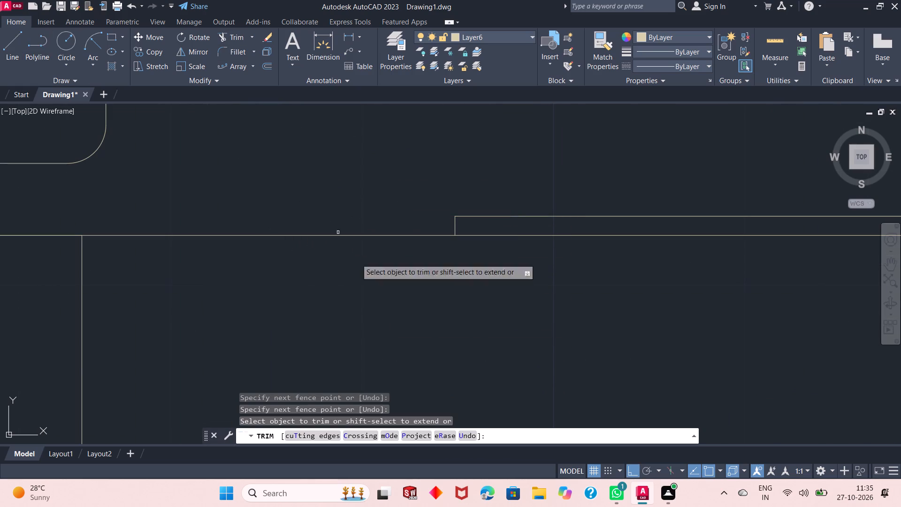
right_click(386, 305)
click(417, 313)
Draw a start-end-radius arc from the upper strip's inner left corner to the lower strip's left end, with radius 8'6".
scroll(425, 324, down, 5)
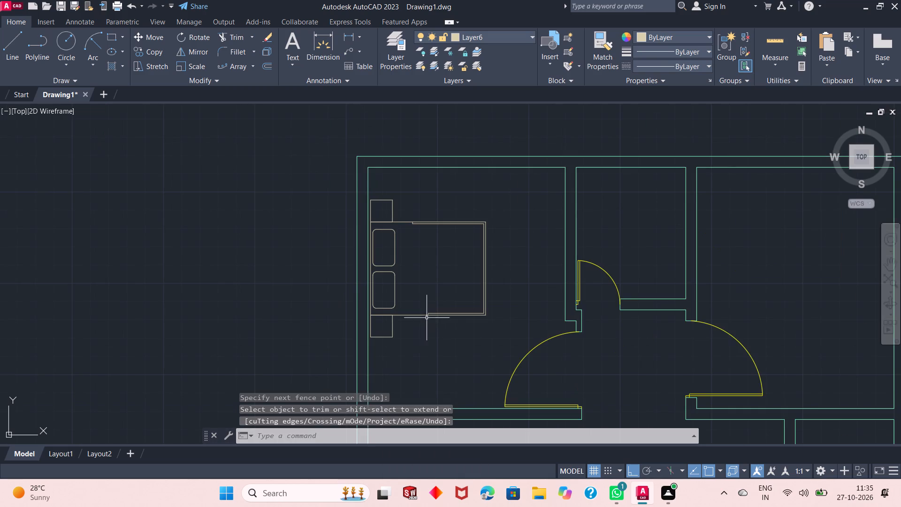
scroll(439, 283, up, 1)
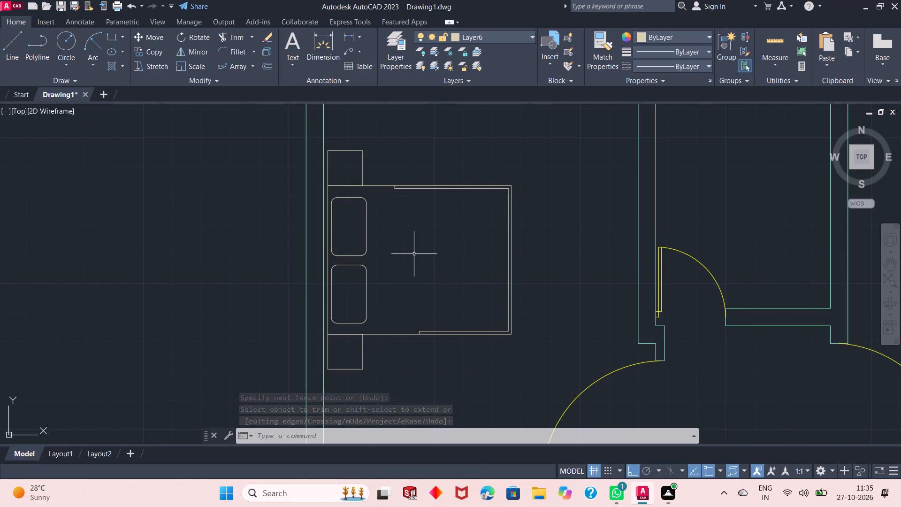
click(15, 46)
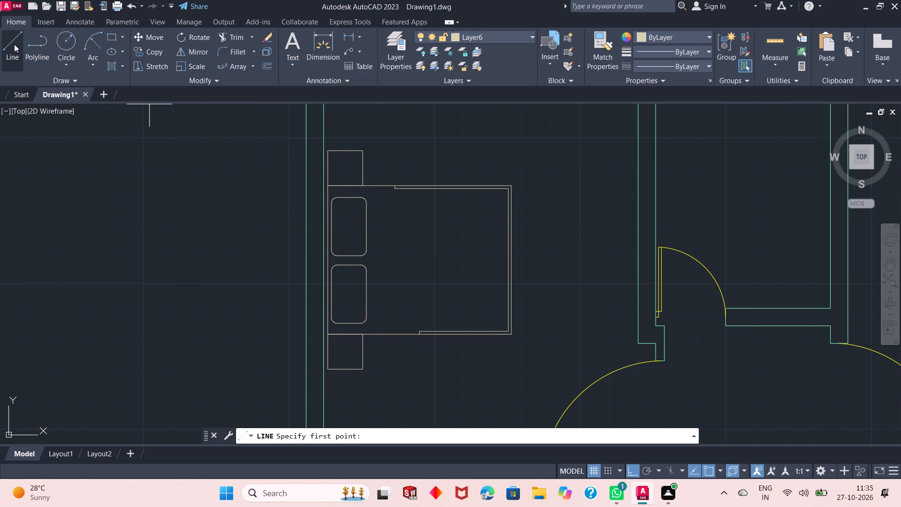
click(98, 43)
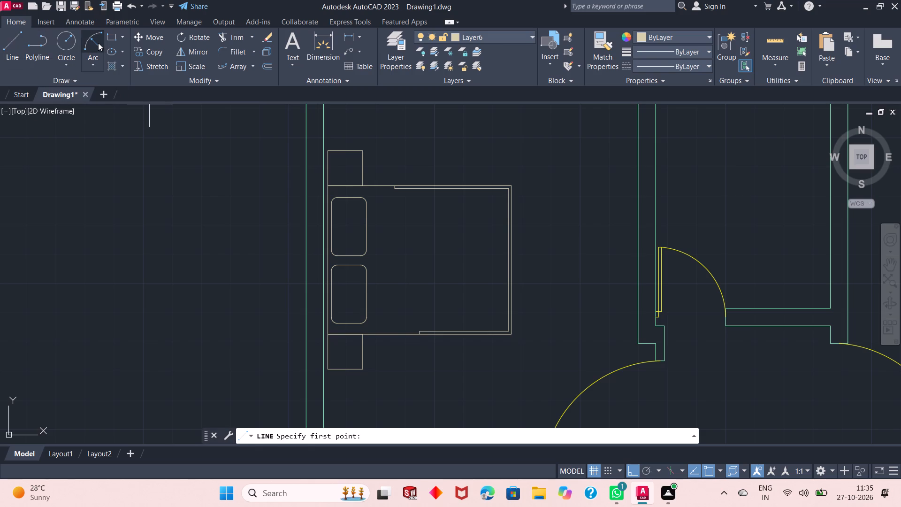
click(393, 188)
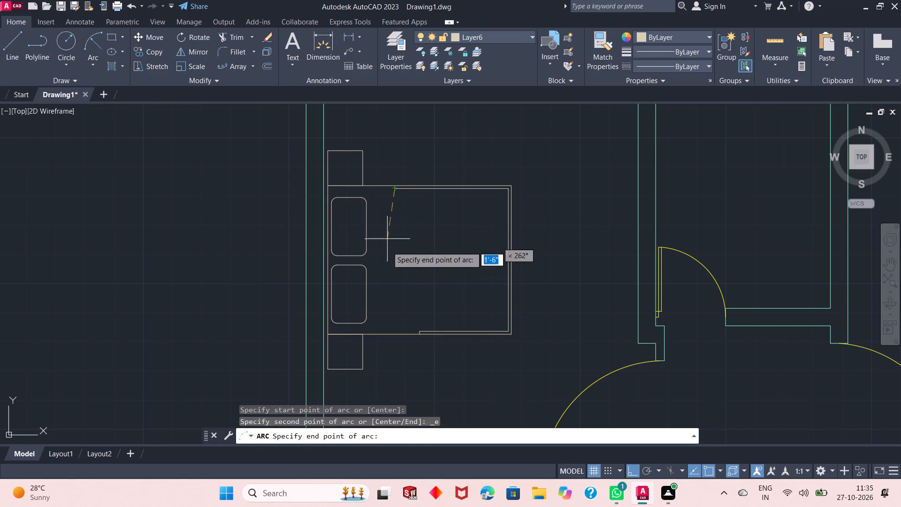
scroll(408, 327, up, 1)
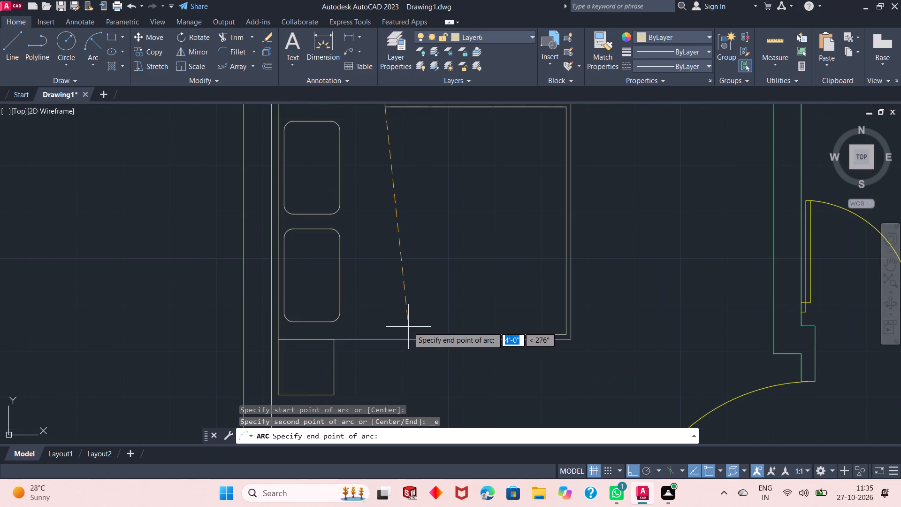
scroll(408, 327, up, 2)
scroll(408, 327, down, 2)
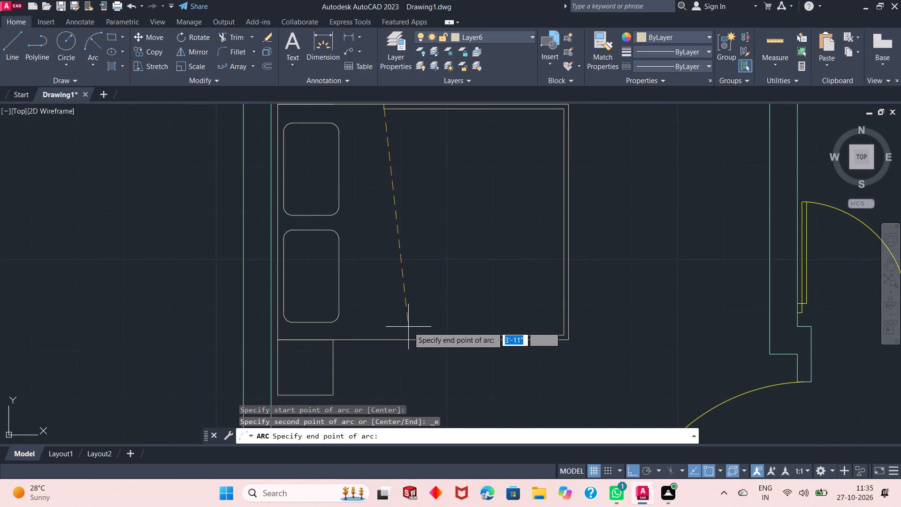
scroll(406, 327, up, 1)
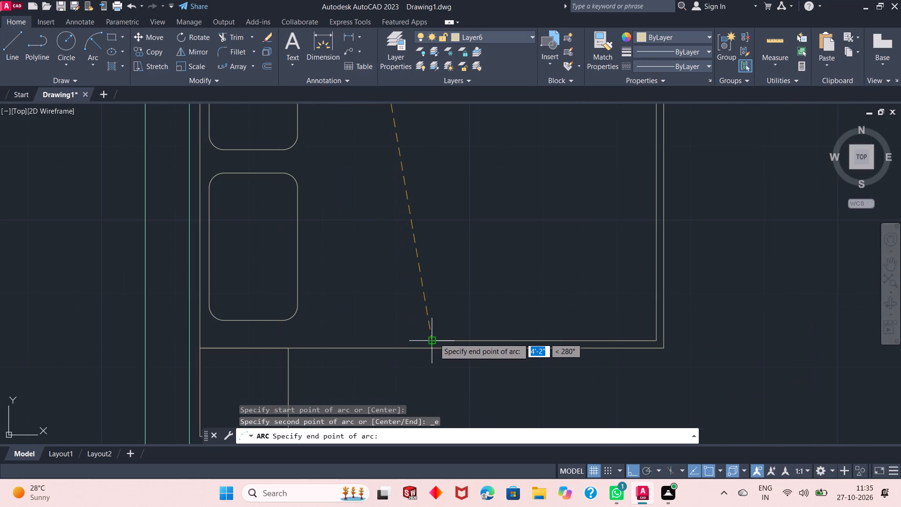
click(434, 338)
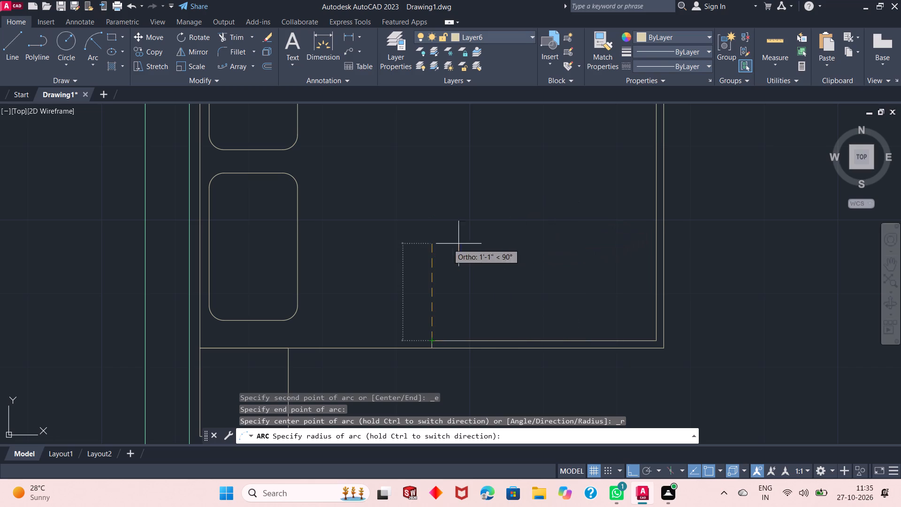
scroll(403, 235, down, 3)
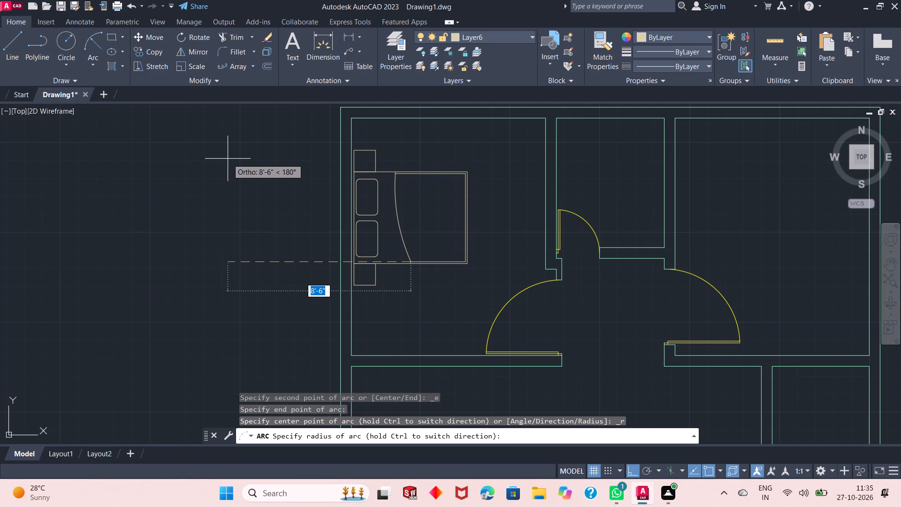
text(8'6")
key(Return)
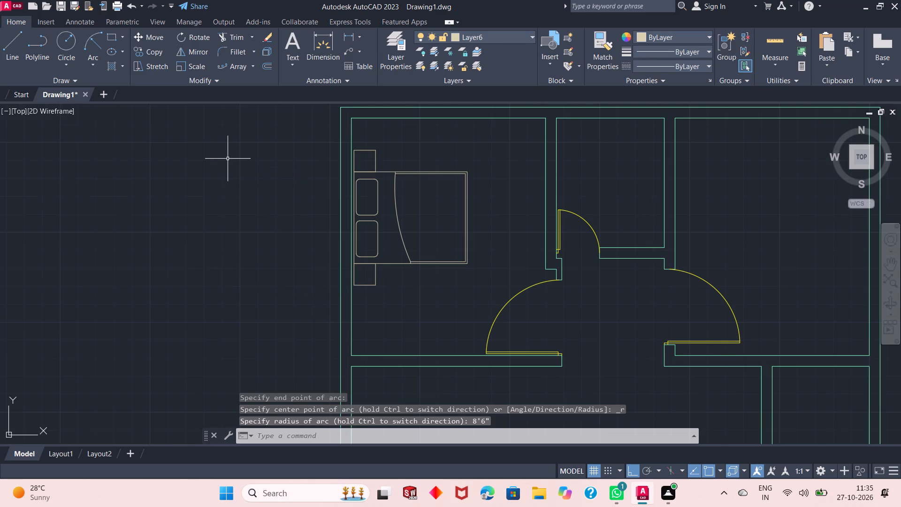
Draw a second start-end-radius arc from the same upper corner straight down to the bed's lower edge, with radius 4'6".
click(87, 39)
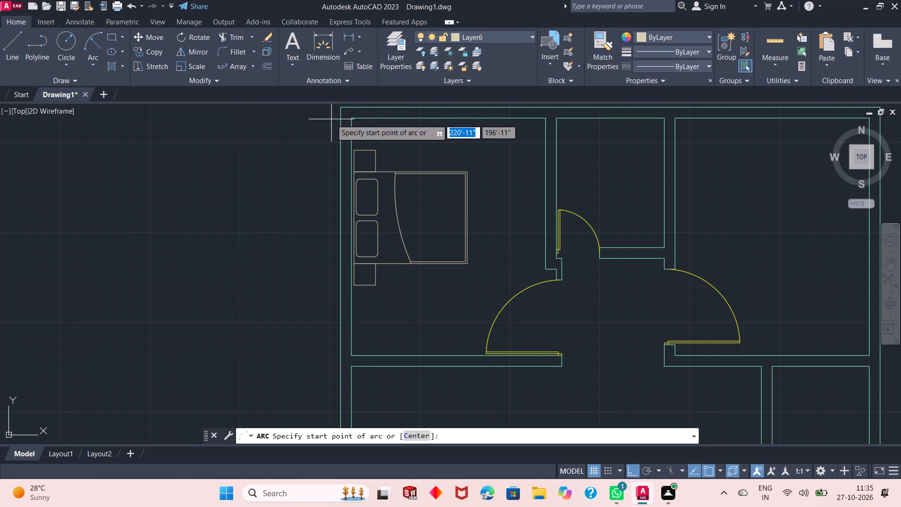
scroll(396, 171, up, 2)
click(390, 179)
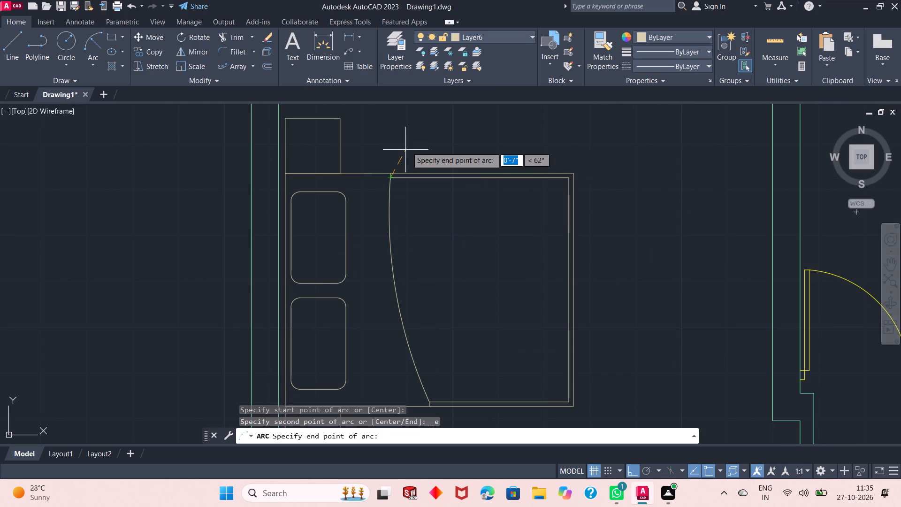
scroll(409, 142, down, 2)
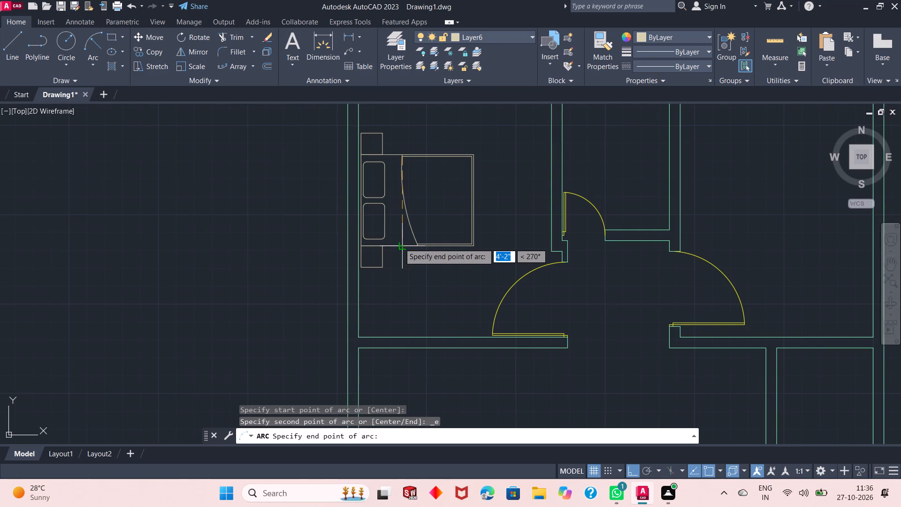
click(399, 242)
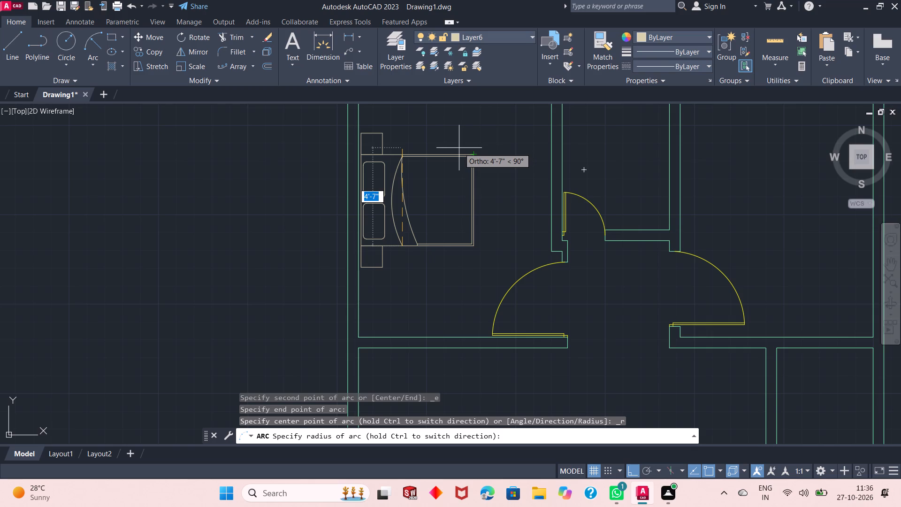
text(4'6")
key(Return)
Lighten Layer6's true colour to RGB 221,215,182.
scroll(396, 184, down, 2)
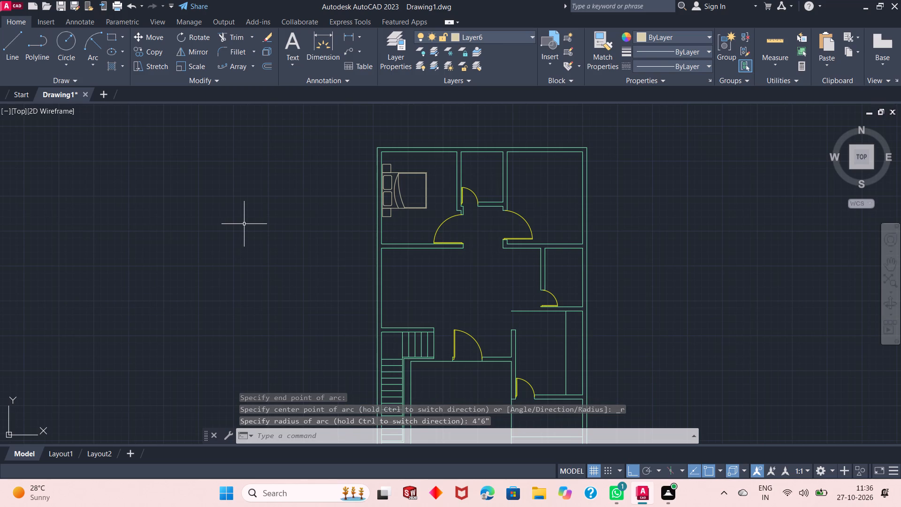
scroll(422, 174, up, 4)
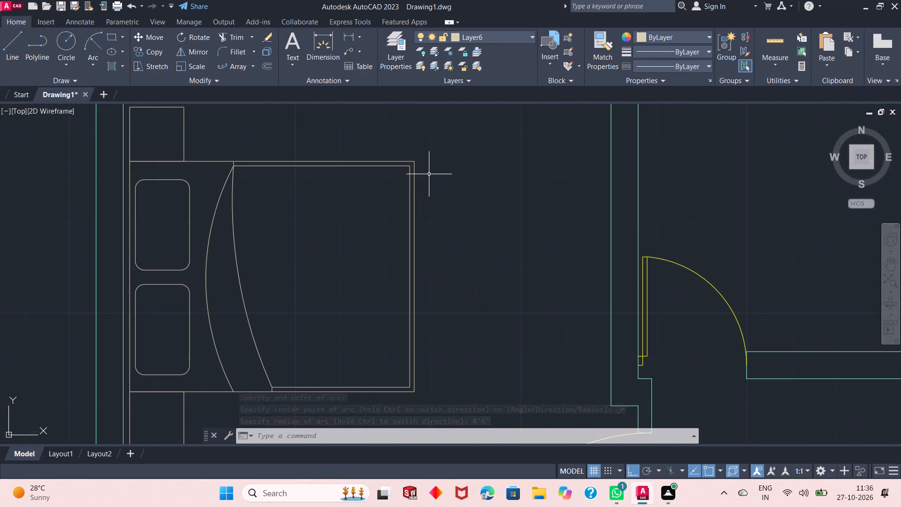
click(457, 38)
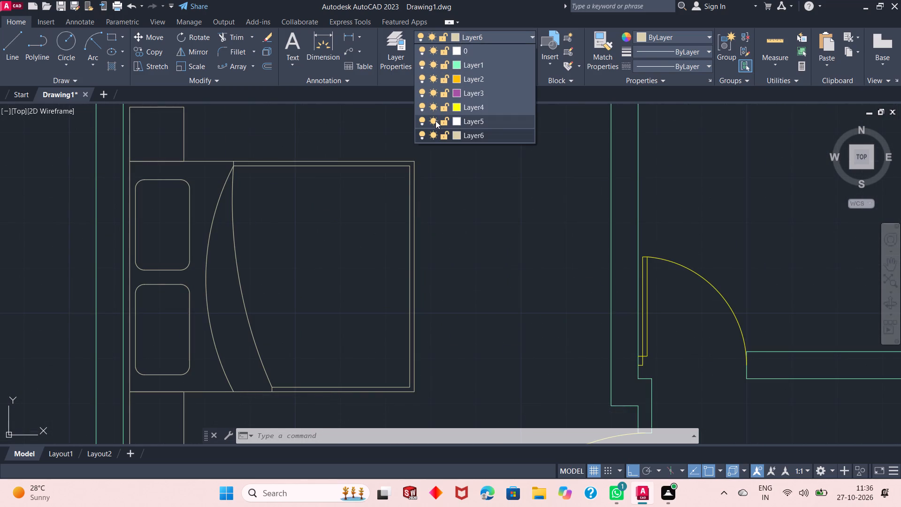
click(456, 135)
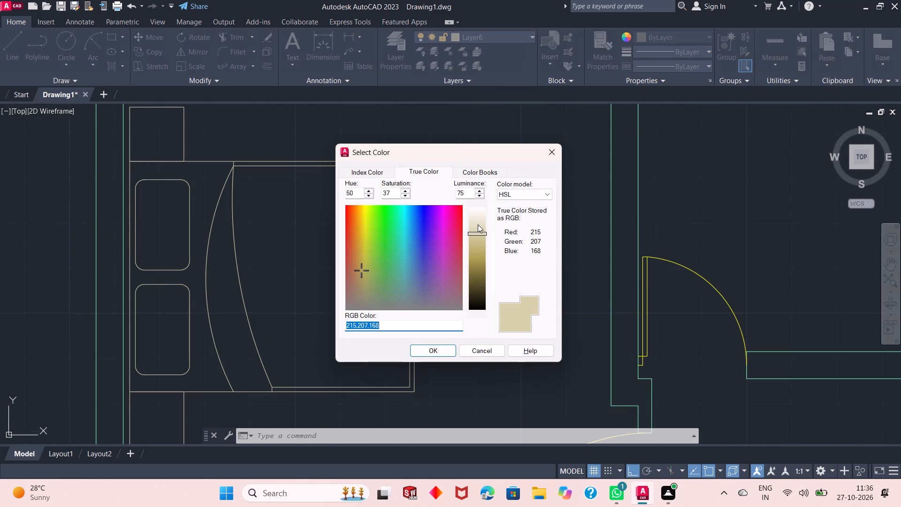
click(478, 224)
click(478, 230)
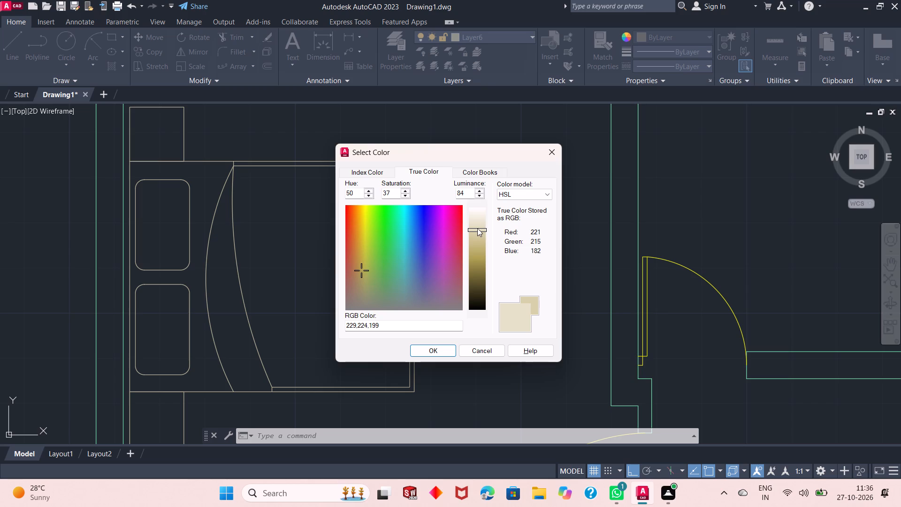
click(426, 351)
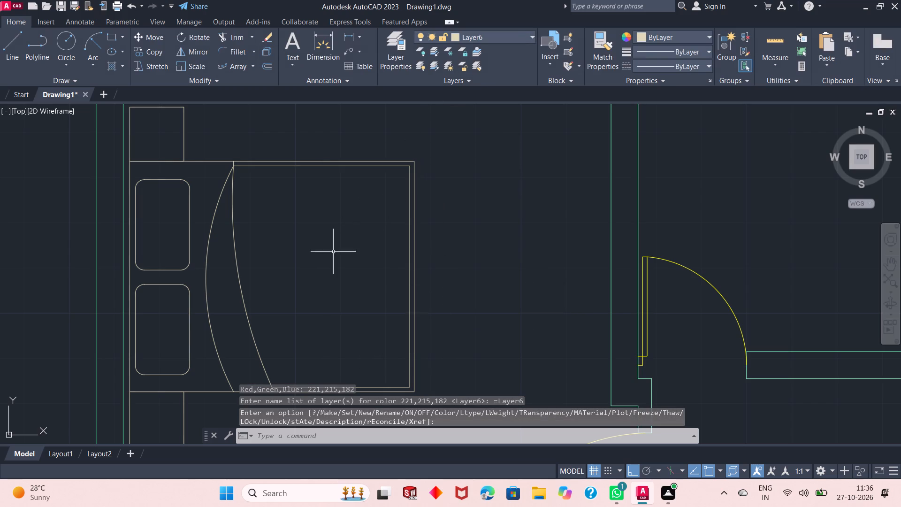
Draw a circle of radius 5" at the centre of the bedside table above the bed.
scroll(326, 260, down, 1)
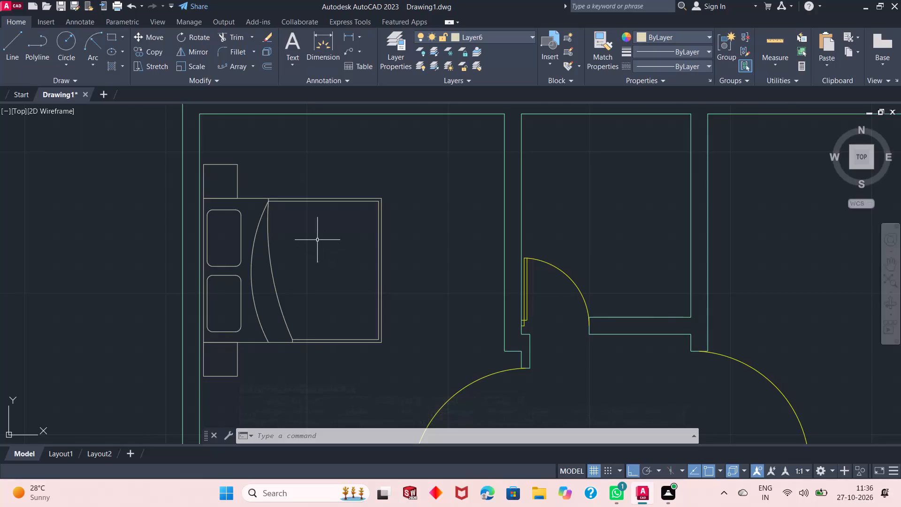
scroll(204, 213, up, 1)
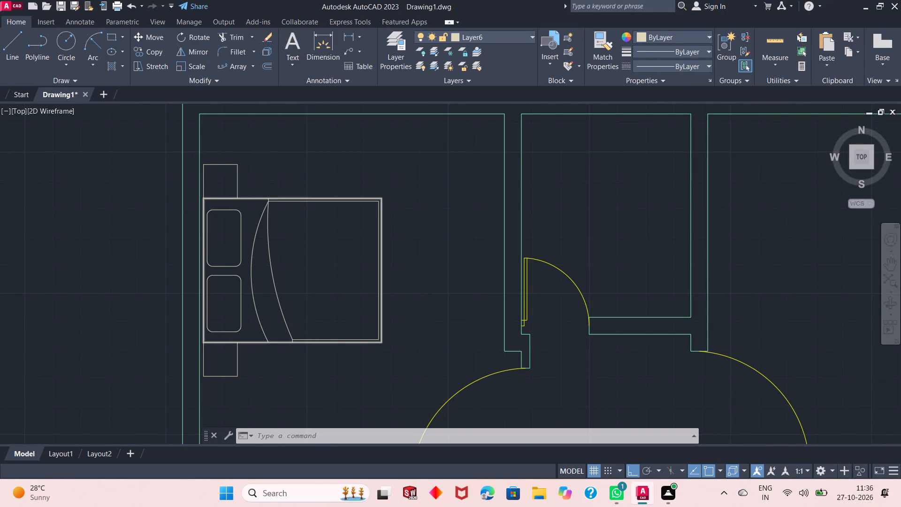
scroll(204, 213, up, 1)
scroll(213, 233, down, 1)
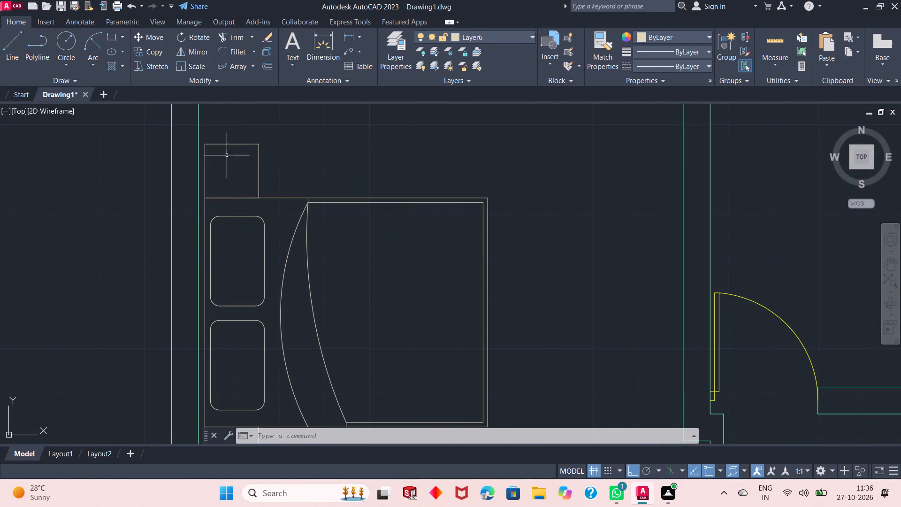
click(17, 40)
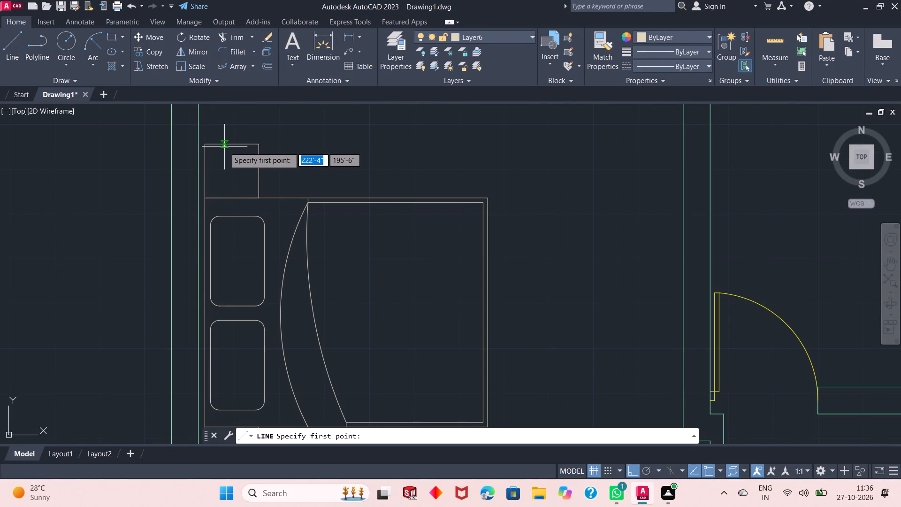
click(65, 48)
scroll(216, 133, up, 1)
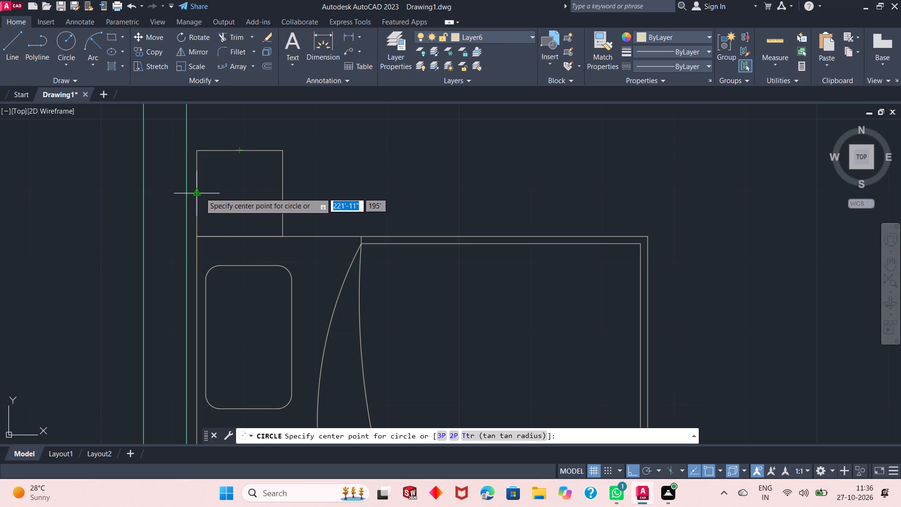
click(239, 195)
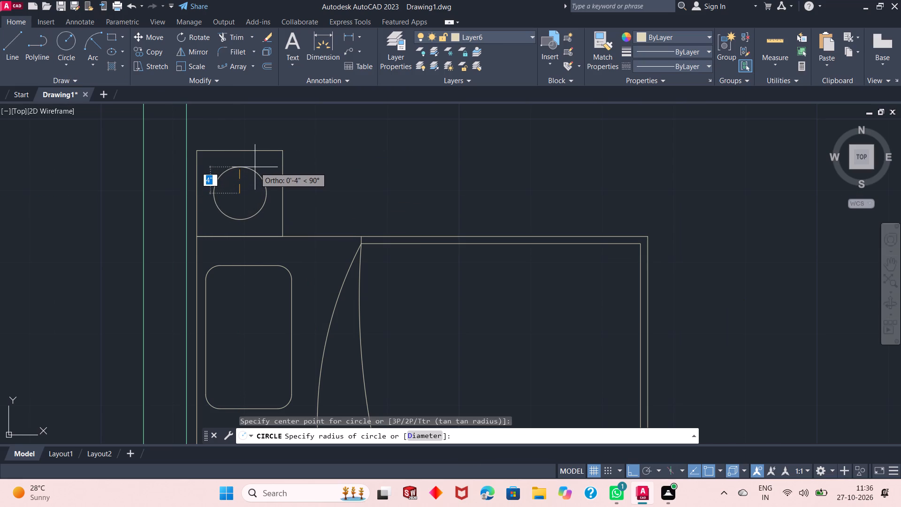
text(5")
key(Return)
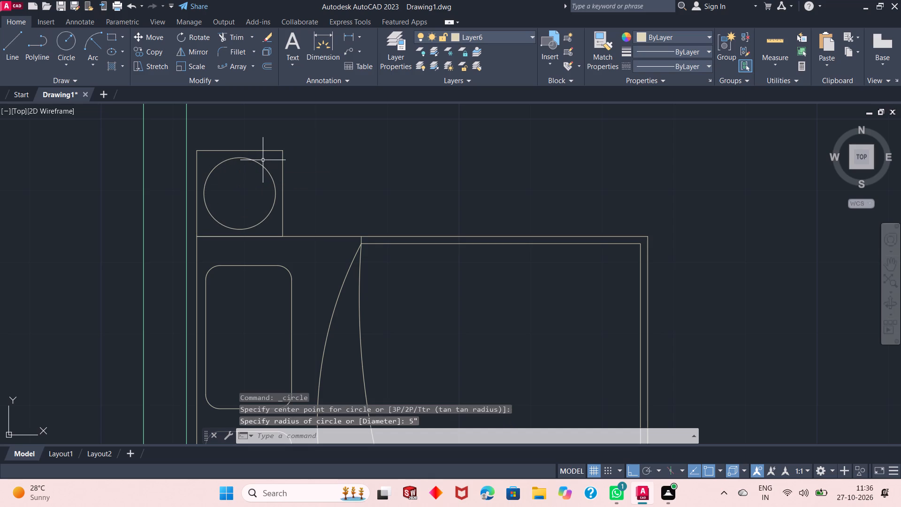
Add a centre mark to the circle on the upper bedside table.
click(85, 23)
click(385, 49)
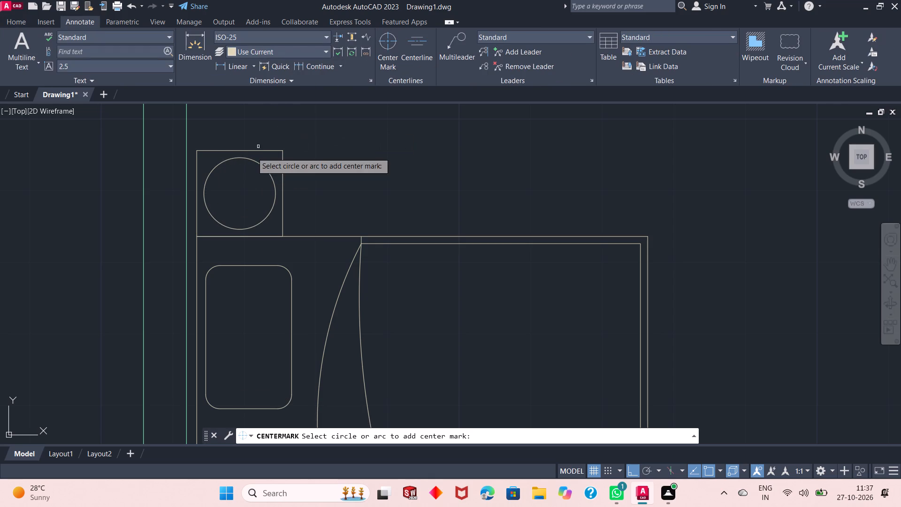
click(248, 158)
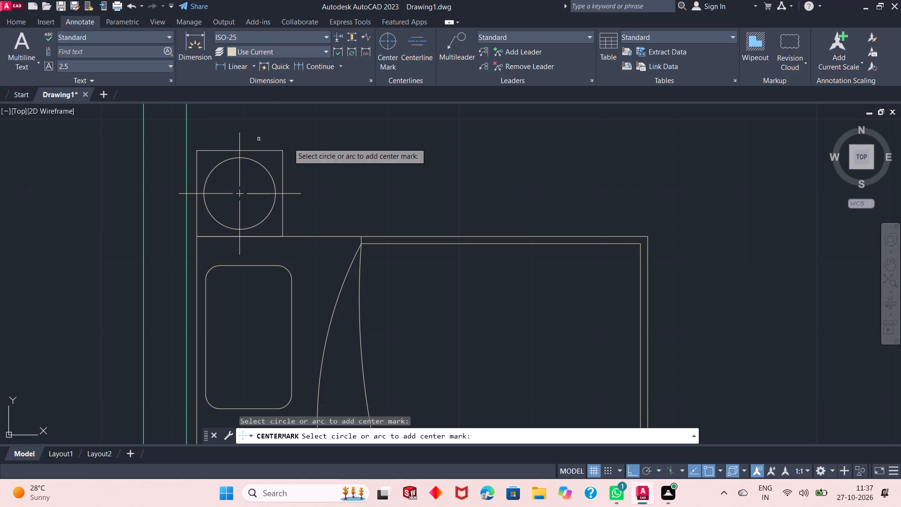
right_click(323, 149)
scroll(324, 178, down, 1)
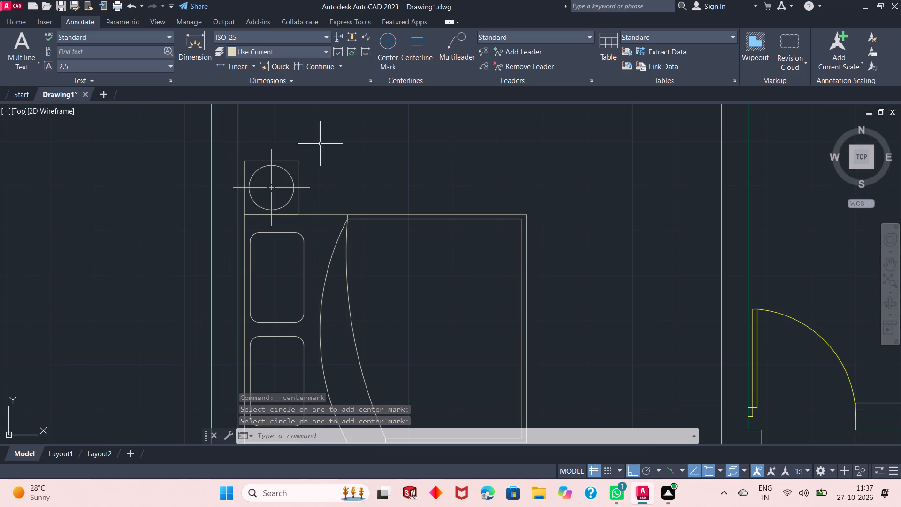
click(25, 23)
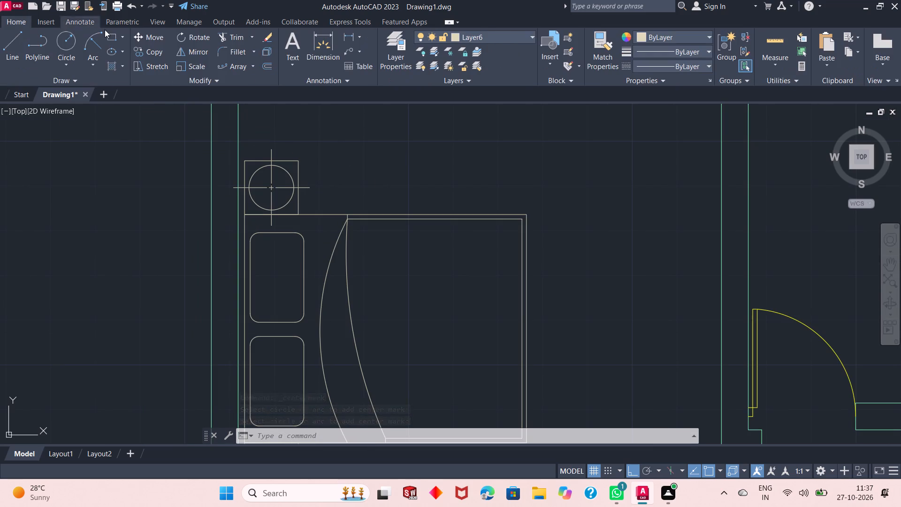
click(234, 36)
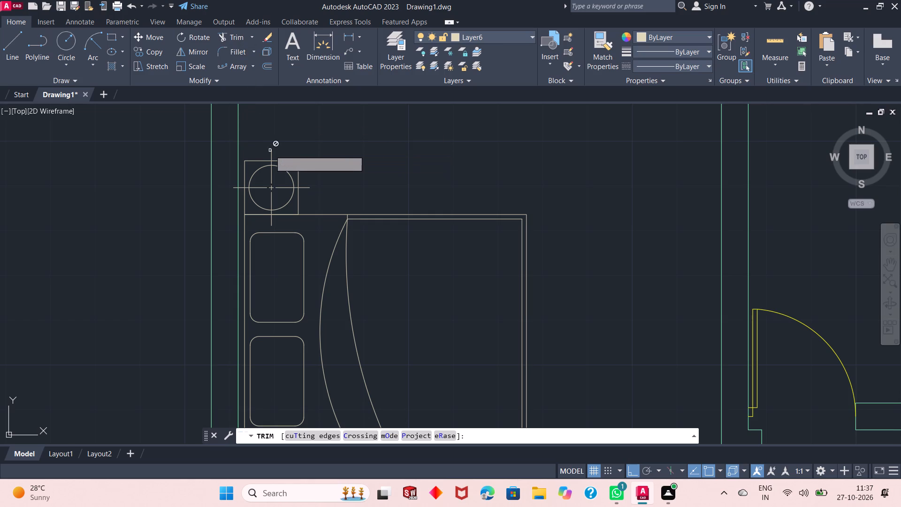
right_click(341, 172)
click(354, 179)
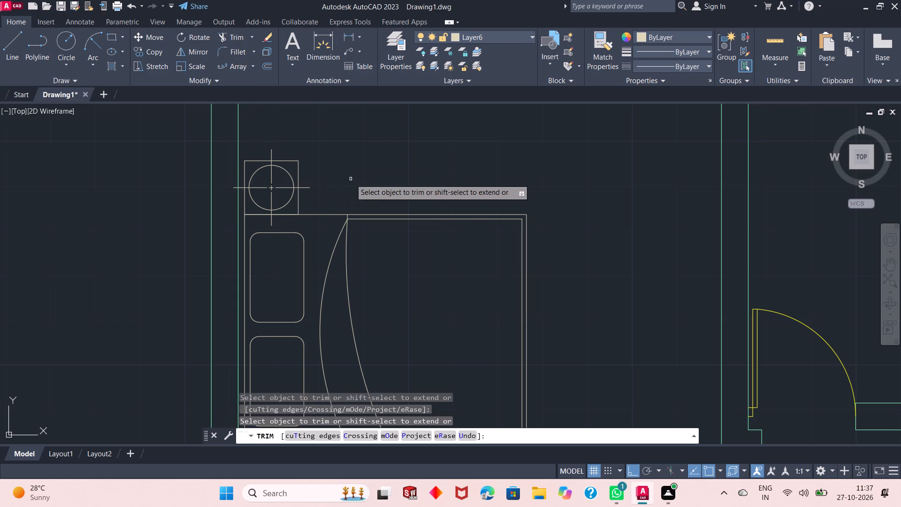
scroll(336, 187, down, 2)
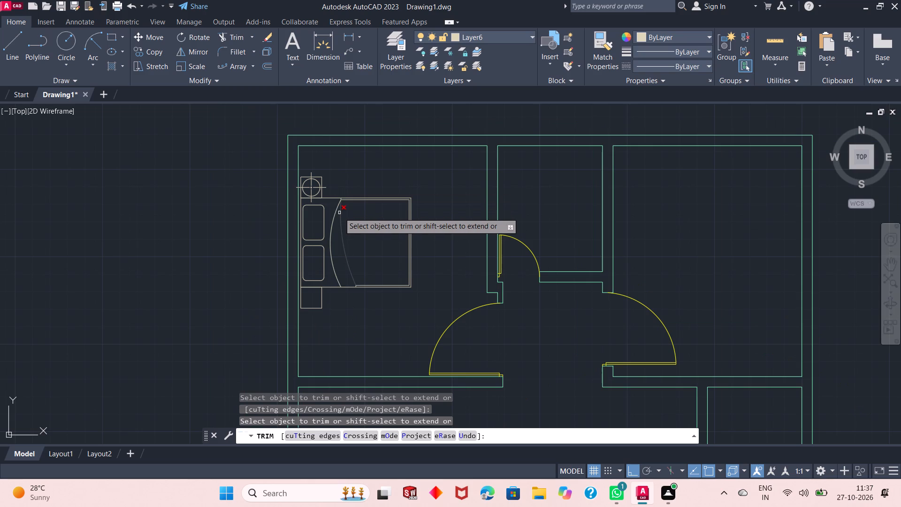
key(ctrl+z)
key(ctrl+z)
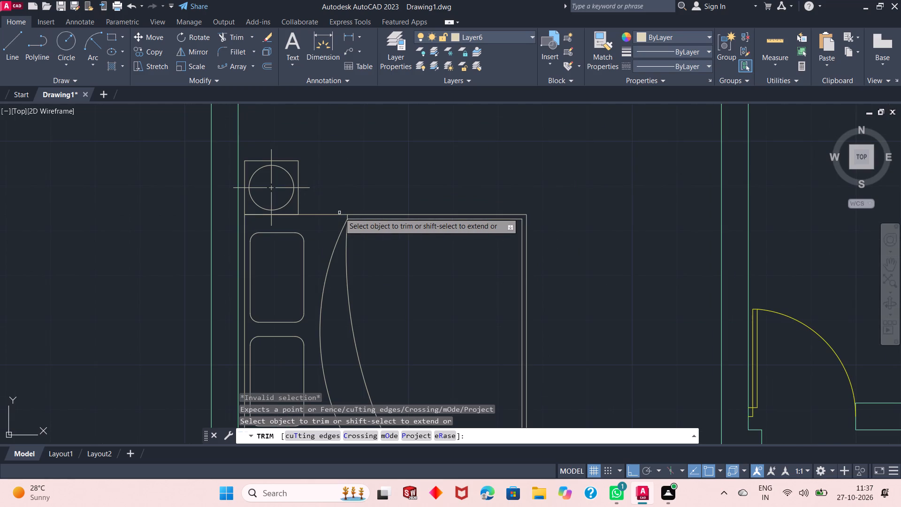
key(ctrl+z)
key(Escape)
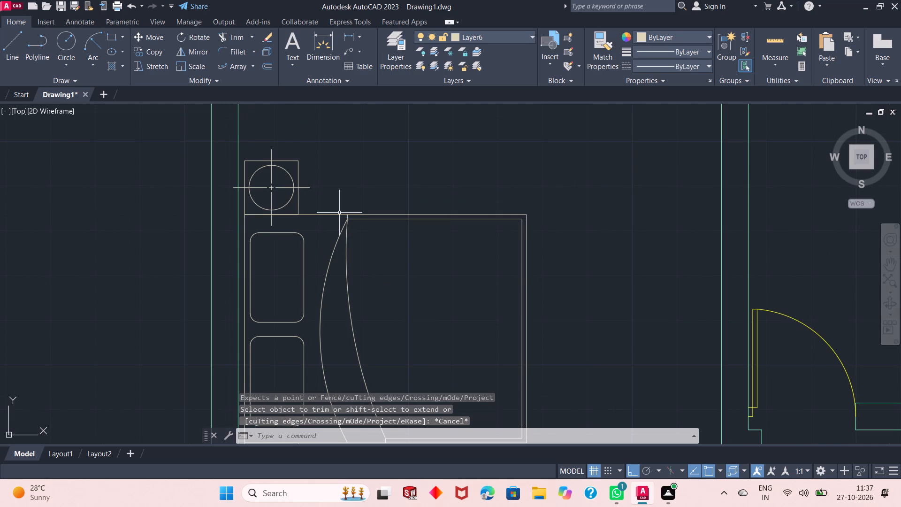
Undo the centre mark added to the circle on the upper bedside table.
key(ctrl+z)
key(ctrl+z)
key(ctrl+z)
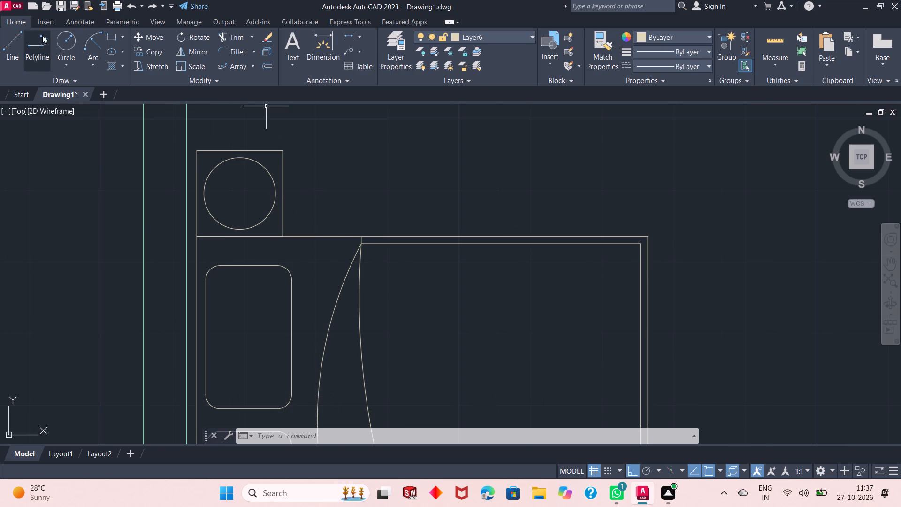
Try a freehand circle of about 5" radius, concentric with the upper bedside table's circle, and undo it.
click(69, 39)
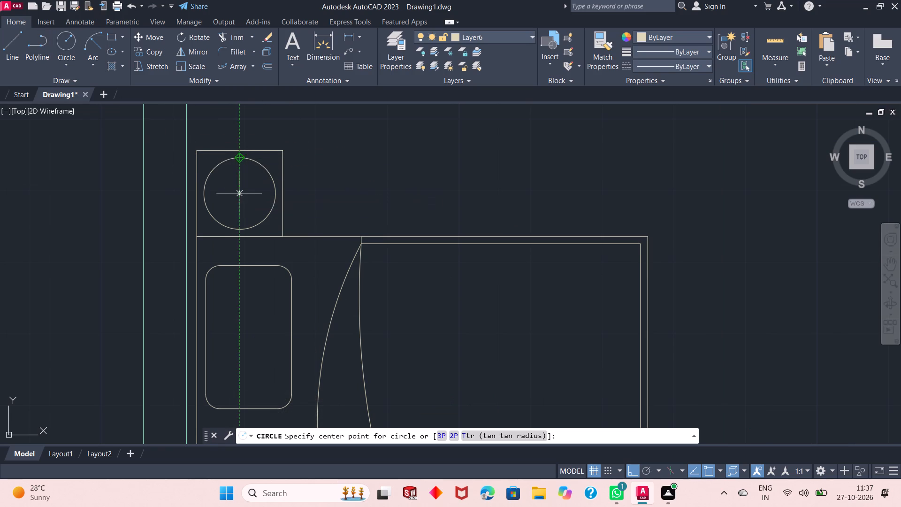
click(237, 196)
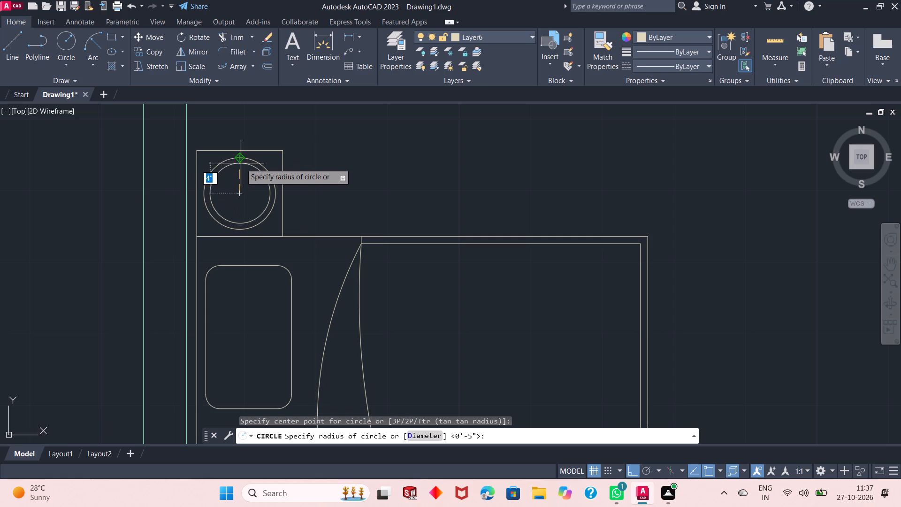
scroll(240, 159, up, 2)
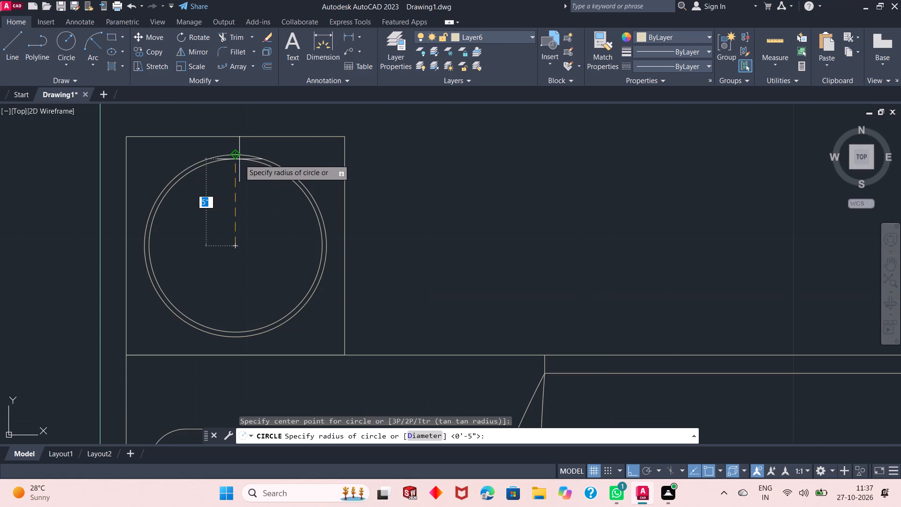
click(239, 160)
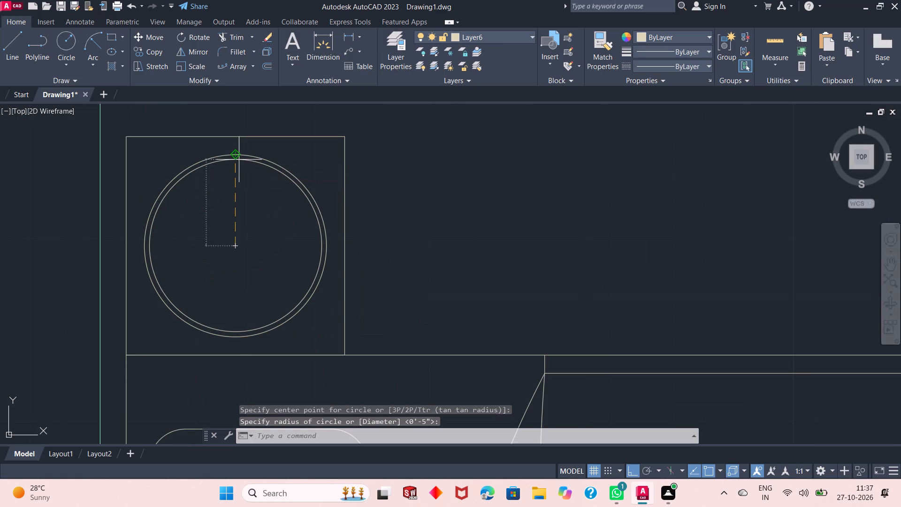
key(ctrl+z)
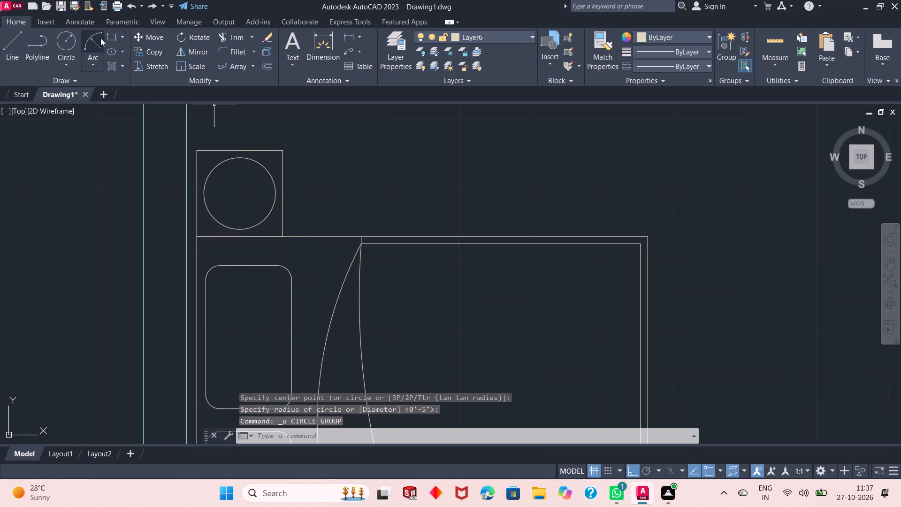
Draw a circle of radius 2" concentric with the 5" circle on the upper bedside table.
click(62, 44)
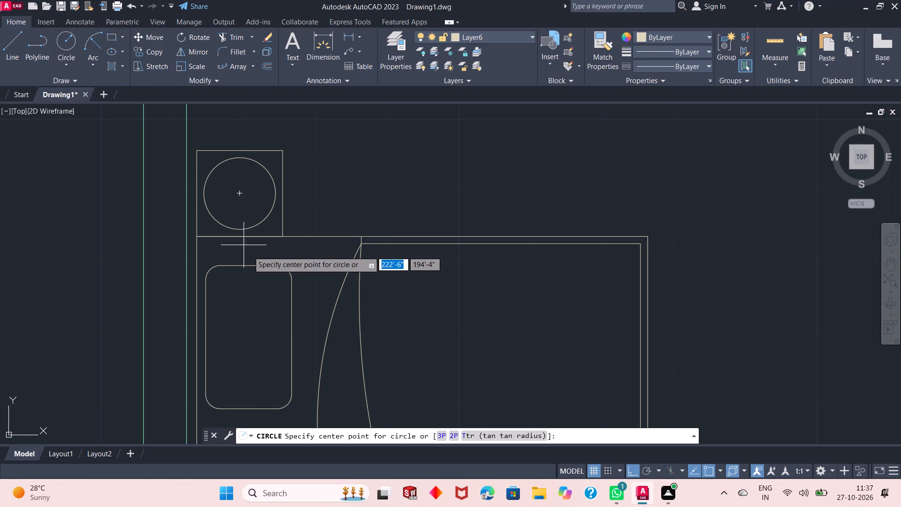
click(240, 195)
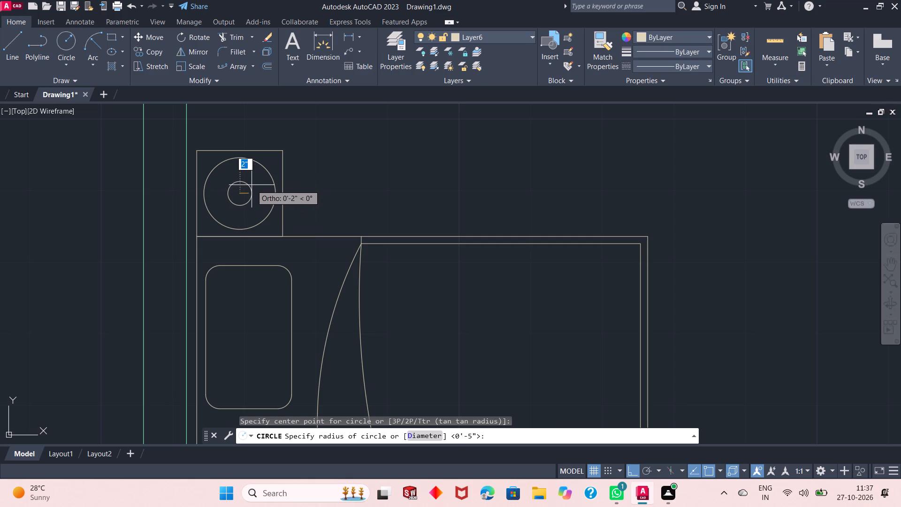
text(2")
key(Return)
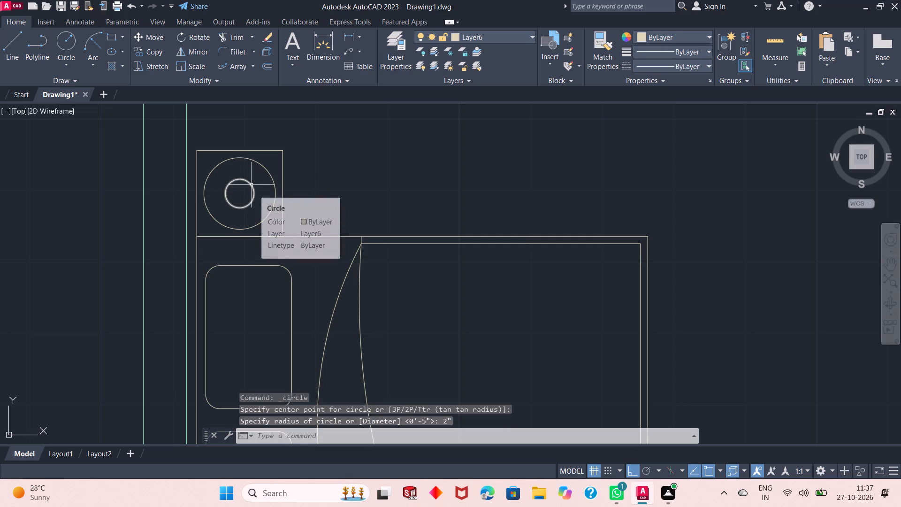
Copy both lamp circles from their centre on the upper bedside table to the centre of the bedside table below the bed.
scroll(302, 192, down, 2)
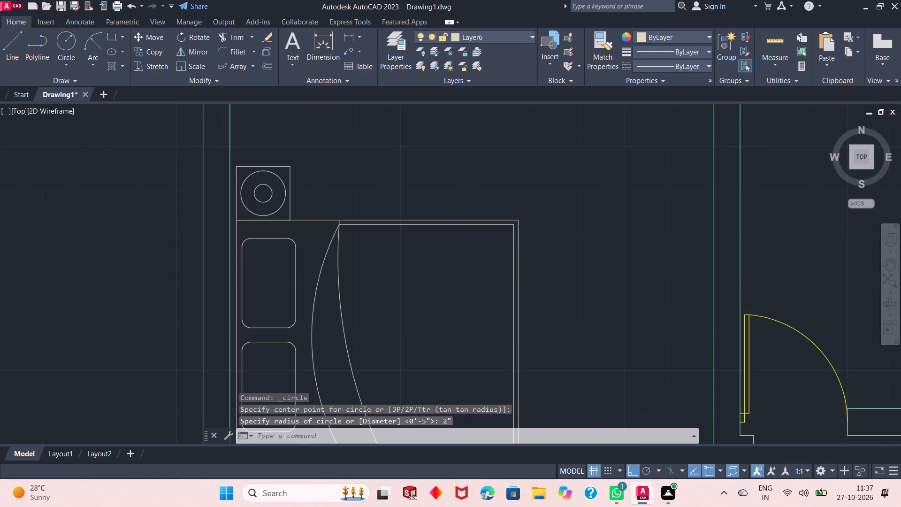
scroll(305, 188, down, 1)
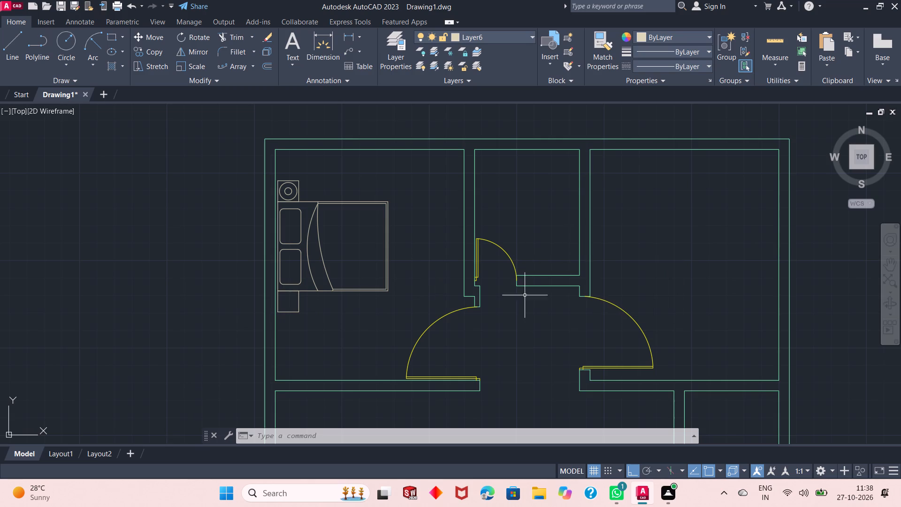
scroll(519, 310, down, 1)
scroll(487, 275, down, 2)
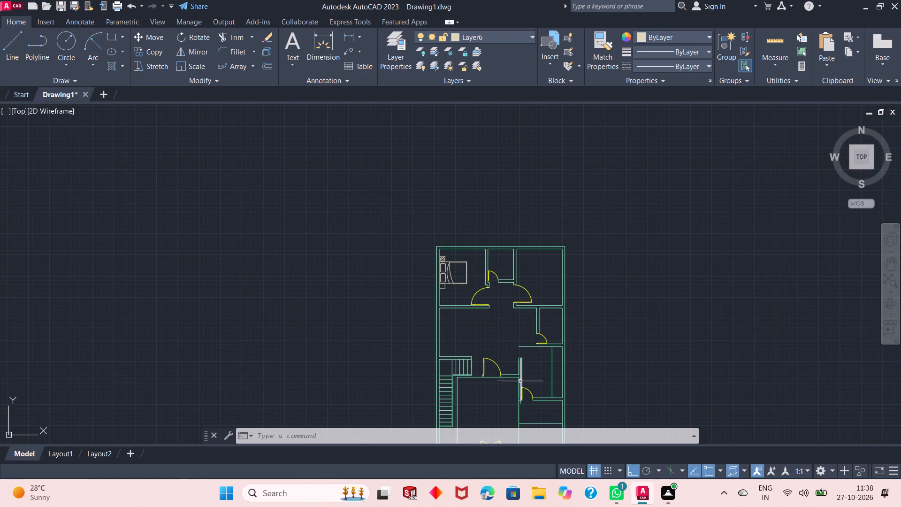
scroll(520, 381, up, 2)
scroll(473, 322, down, 2)
scroll(515, 254, up, 1)
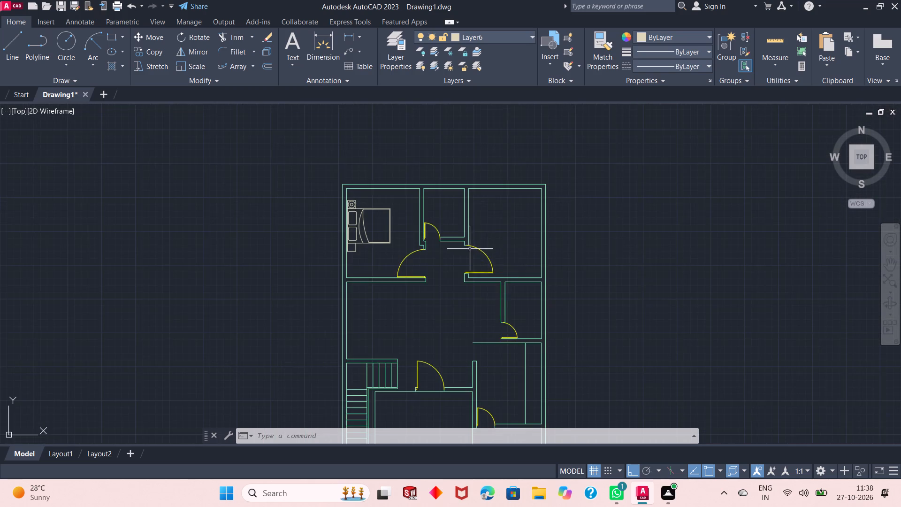
scroll(465, 246, up, 1)
scroll(265, 200, up, 1)
scroll(310, 223, up, 1)
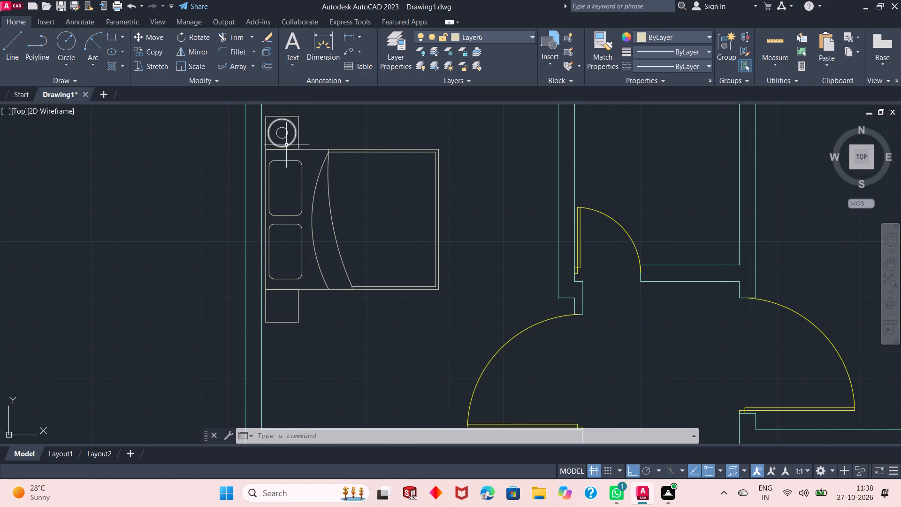
click(286, 145)
click(285, 138)
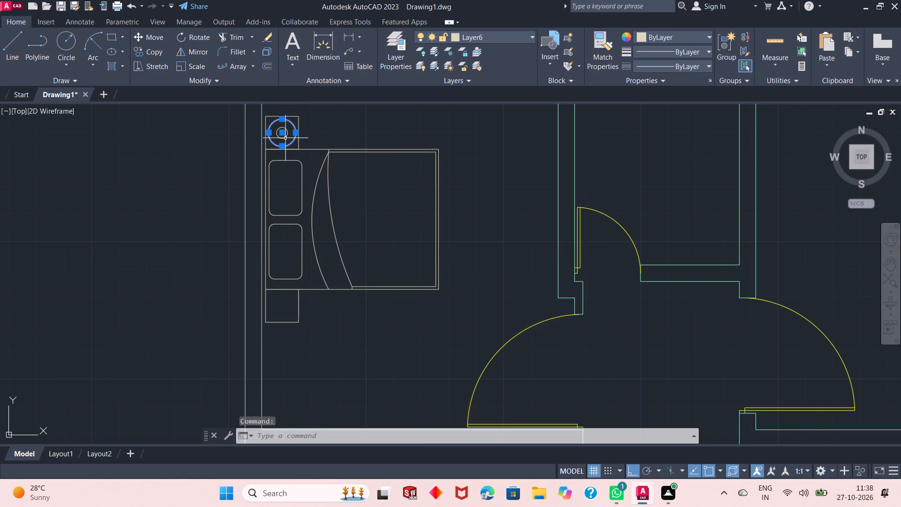
click(146, 46)
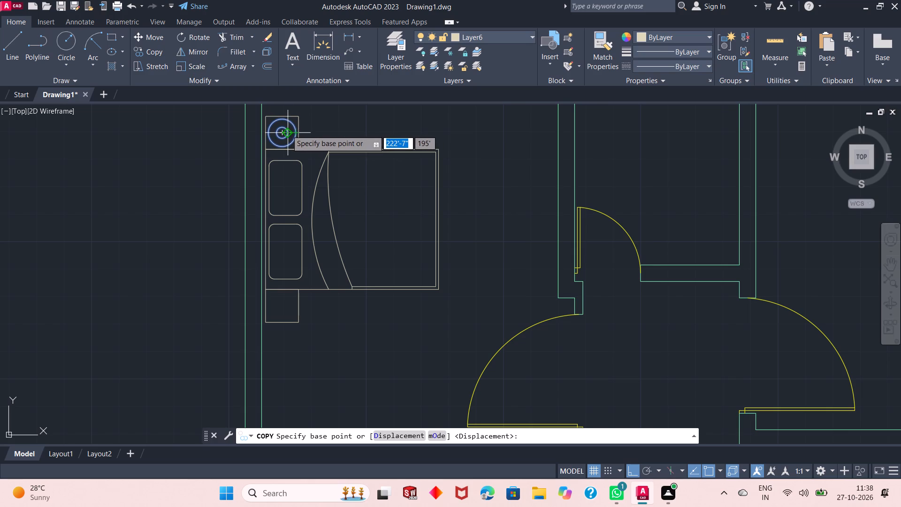
click(282, 131)
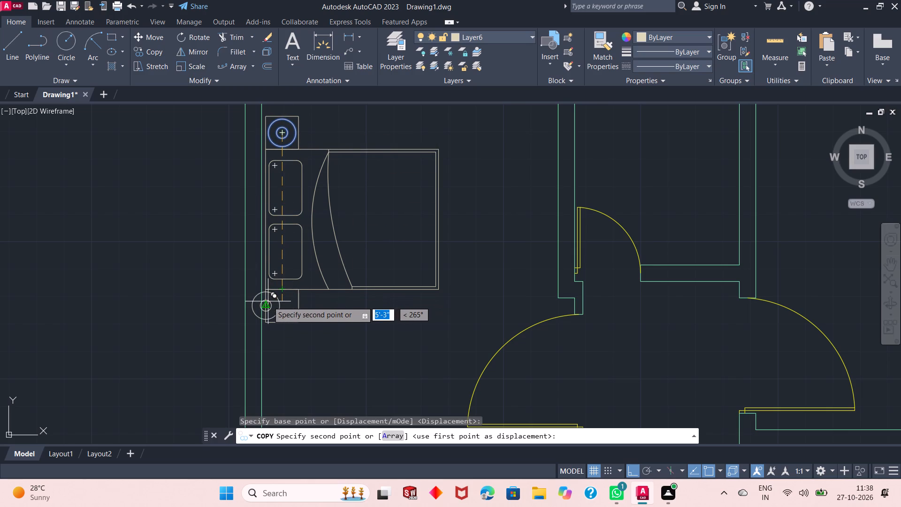
scroll(278, 312, up, 5)
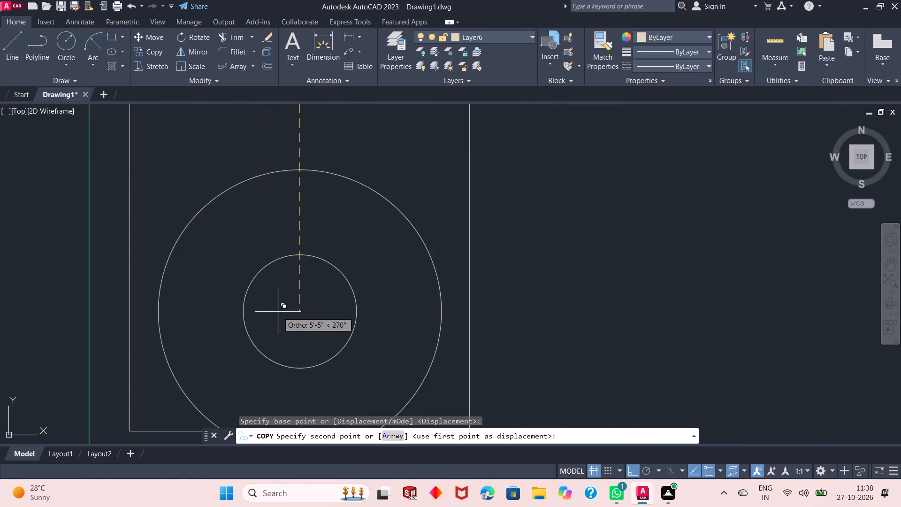
scroll(296, 255, down, 1)
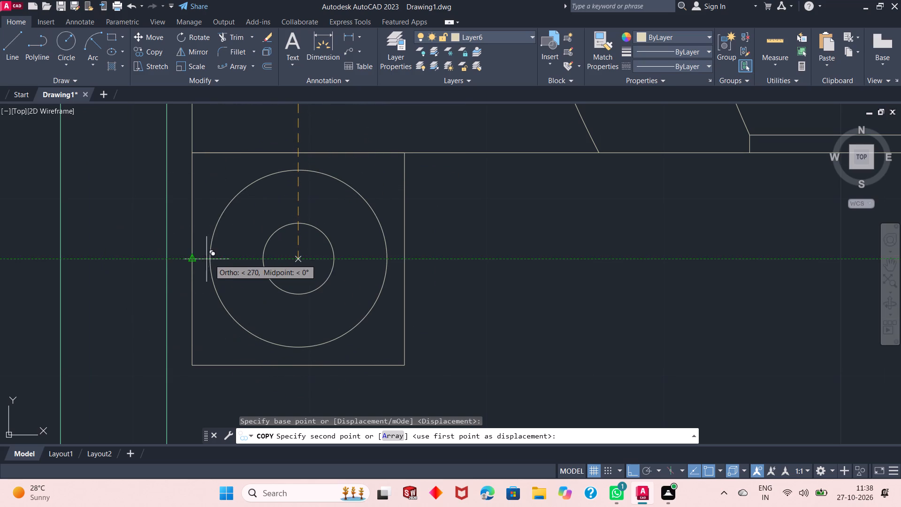
click(298, 258)
right_click(300, 257)
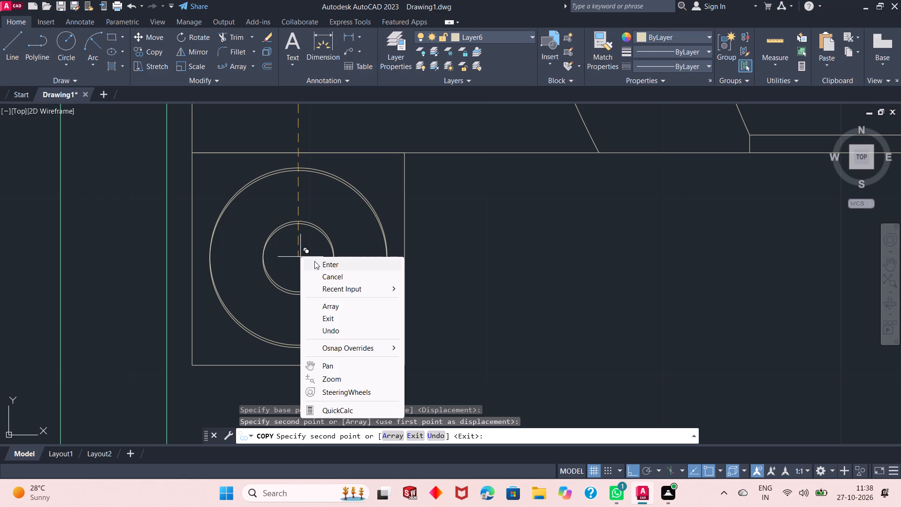
click(315, 261)
Copy the complete bed with both bedside tables and lamps, and paste the duplicate in the empty area east of the house plan.
scroll(286, 338, down, 3)
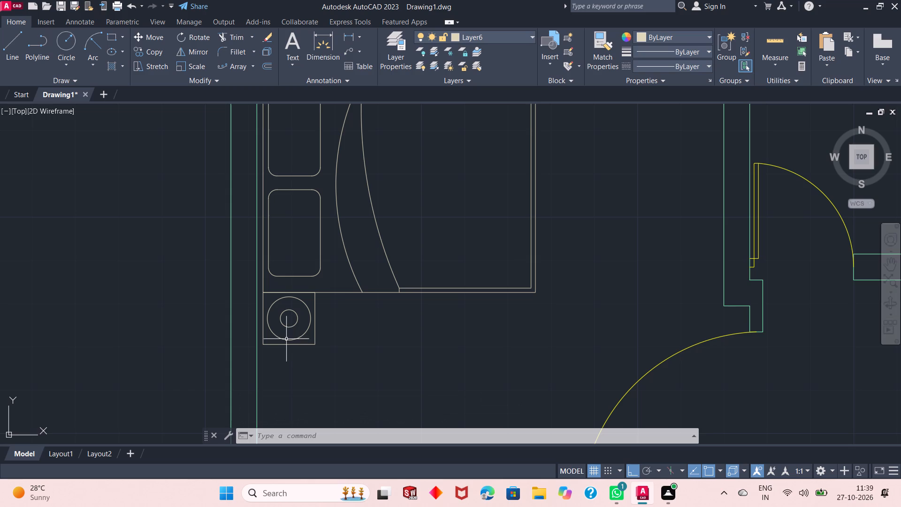
scroll(315, 379, down, 1)
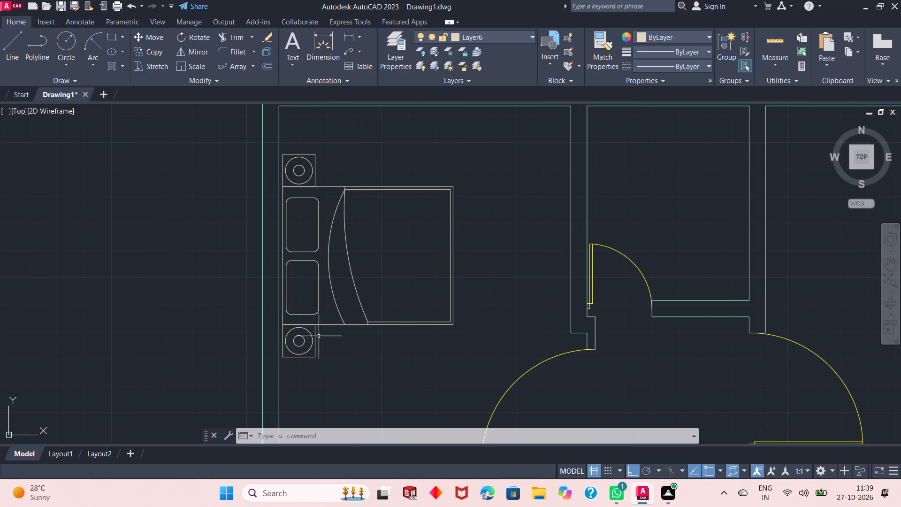
scroll(269, 242, down, 1)
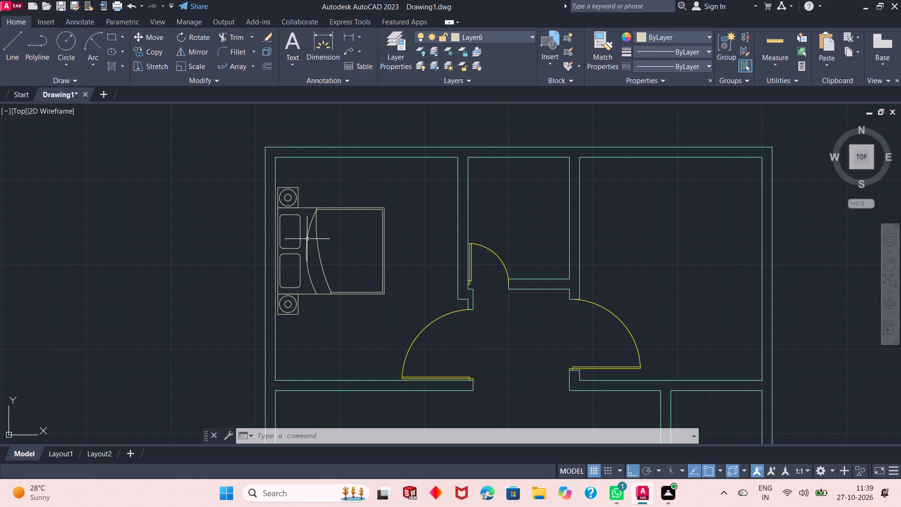
scroll(306, 239, up, 1)
click(472, 141)
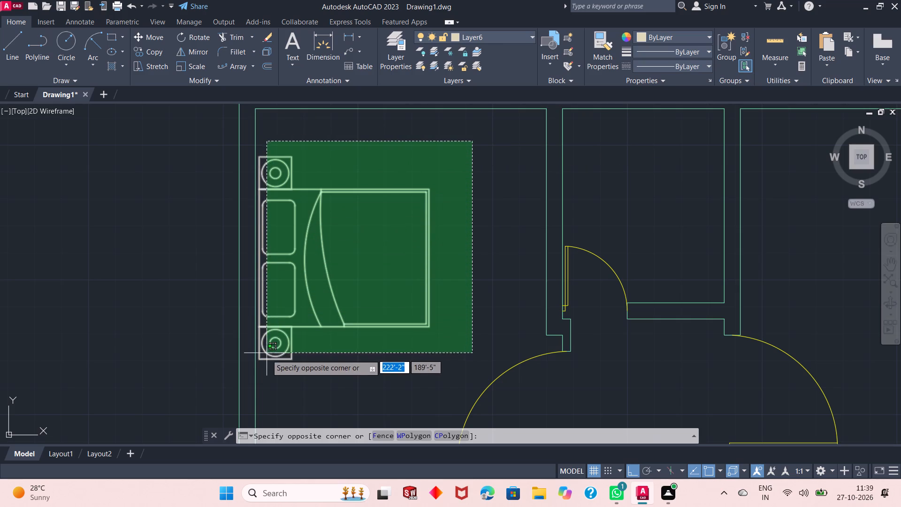
click(262, 376)
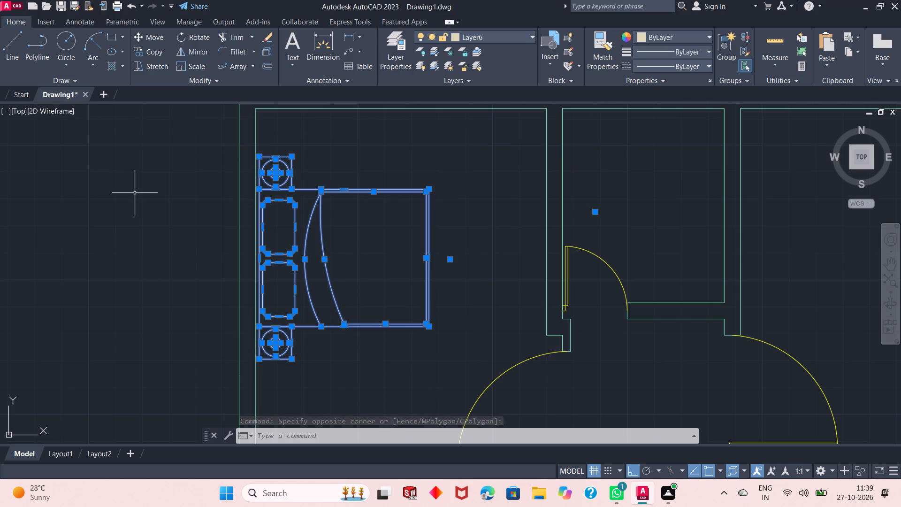
key(ctrl+c)
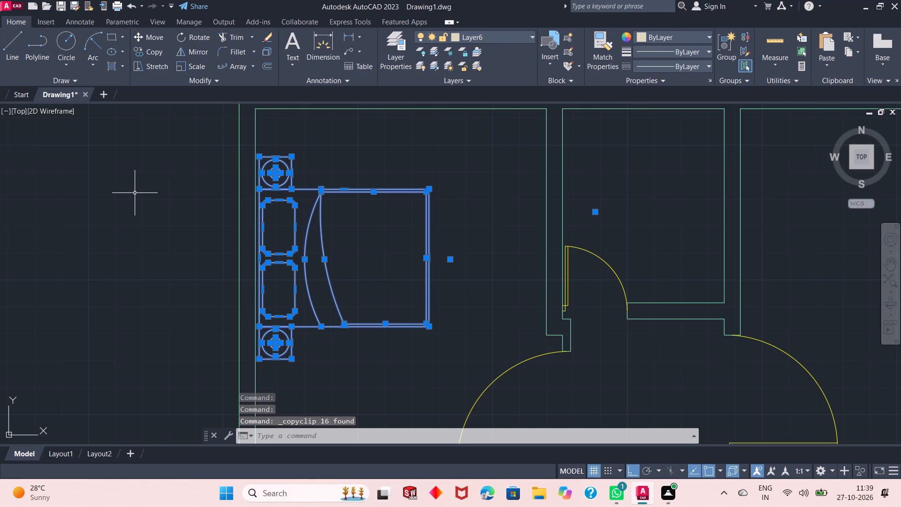
scroll(243, 300, up, 1)
scroll(229, 271, down, 5)
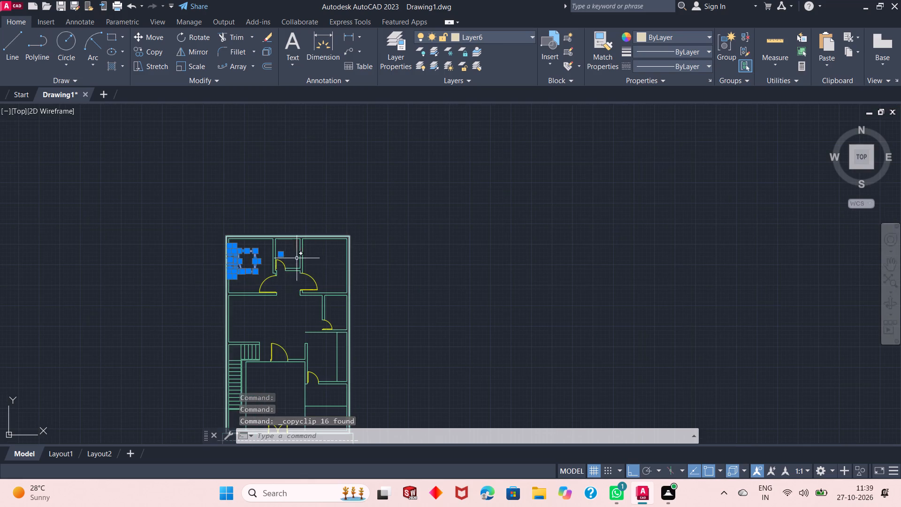
scroll(297, 258, up, 2)
click(576, 281)
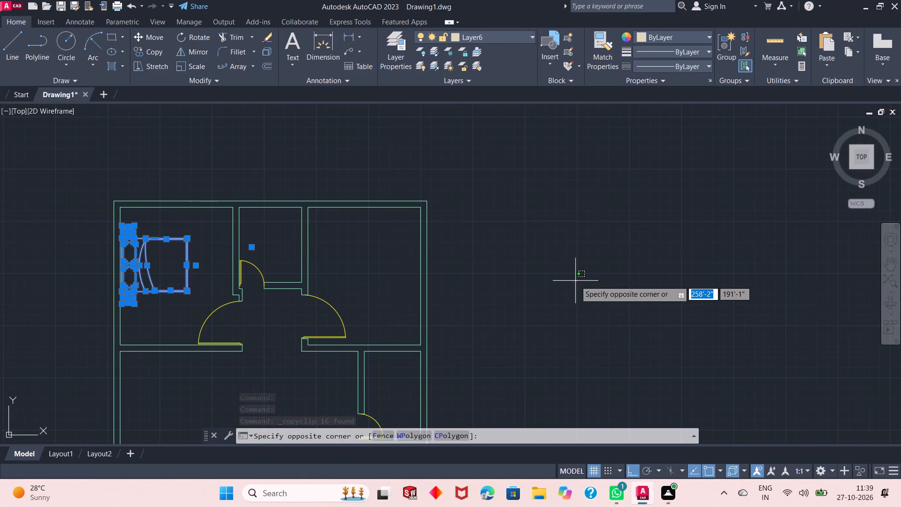
key(ctrl+v)
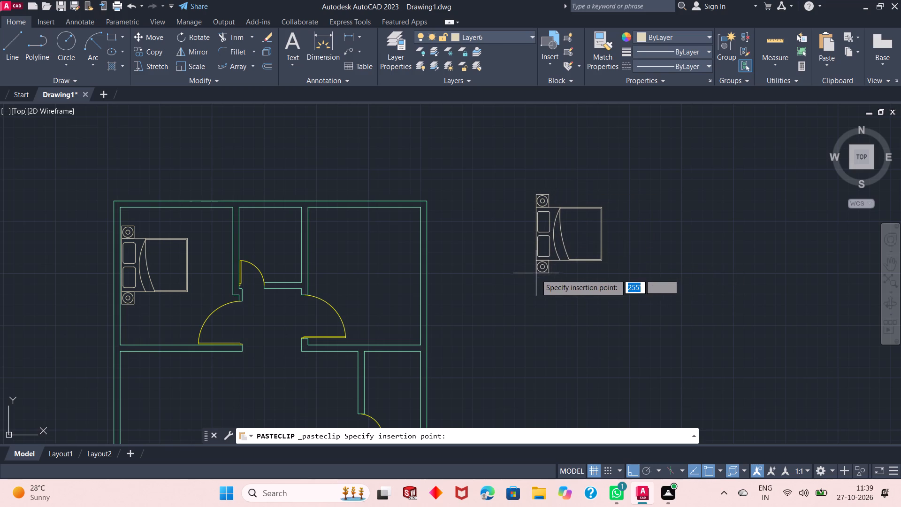
click(536, 274)
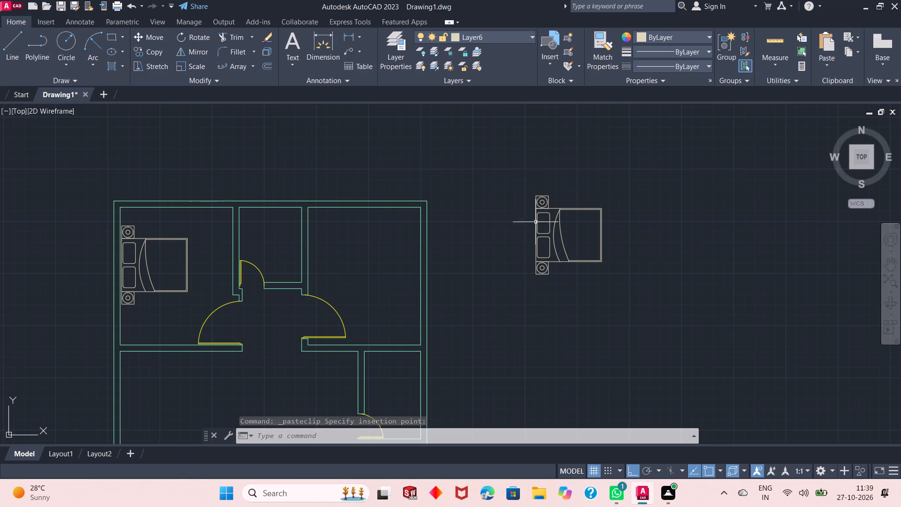
Rotate the duplicated bed set 180° about the bed's upper east corner so its headboard faces east.
click(624, 172)
click(501, 301)
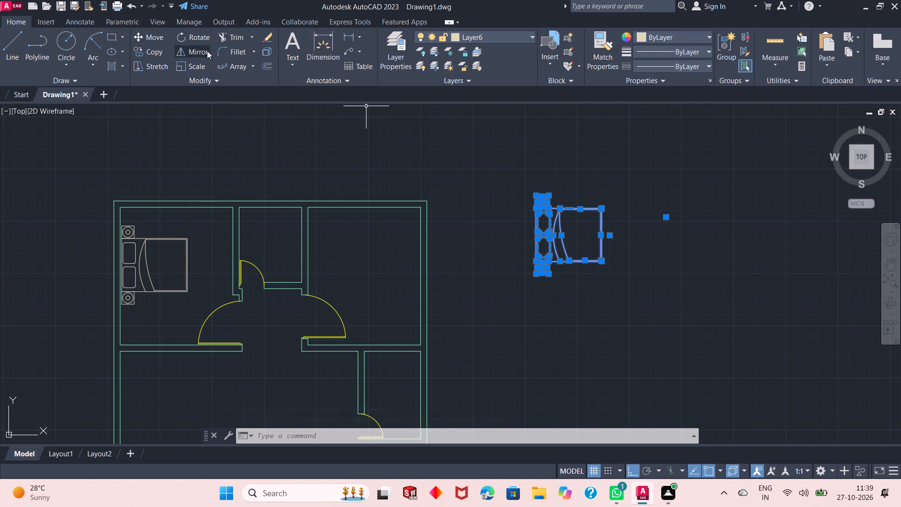
click(202, 38)
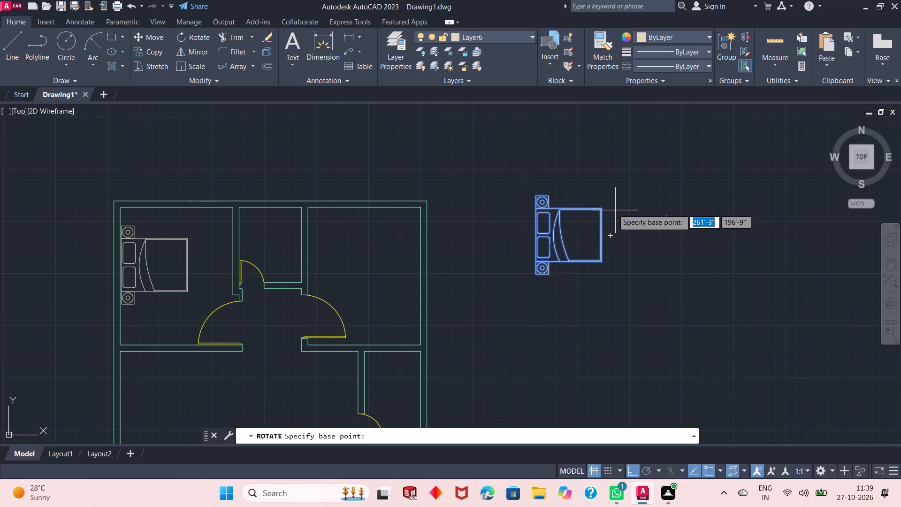
click(601, 203)
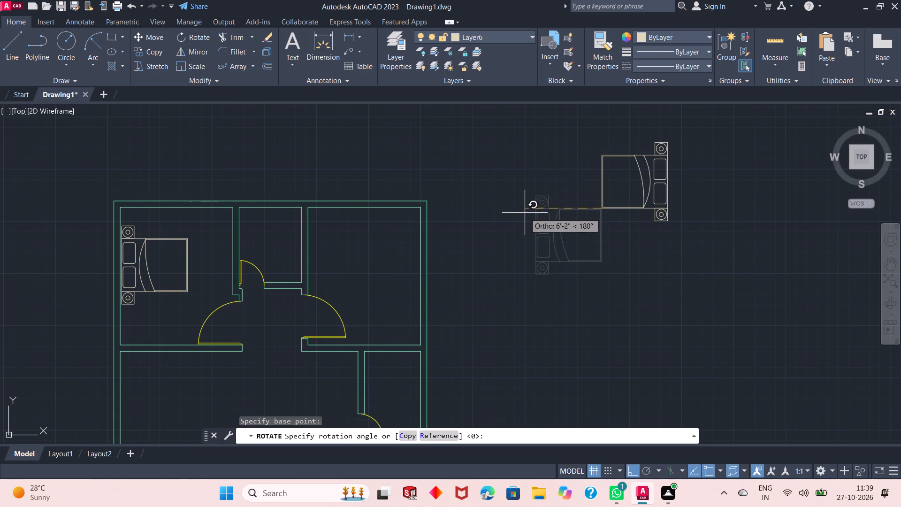
click(525, 213)
Turn Ortho off and move the rotated bed set into the northeast bedroom, with its headboard near the east wall.
click(631, 472)
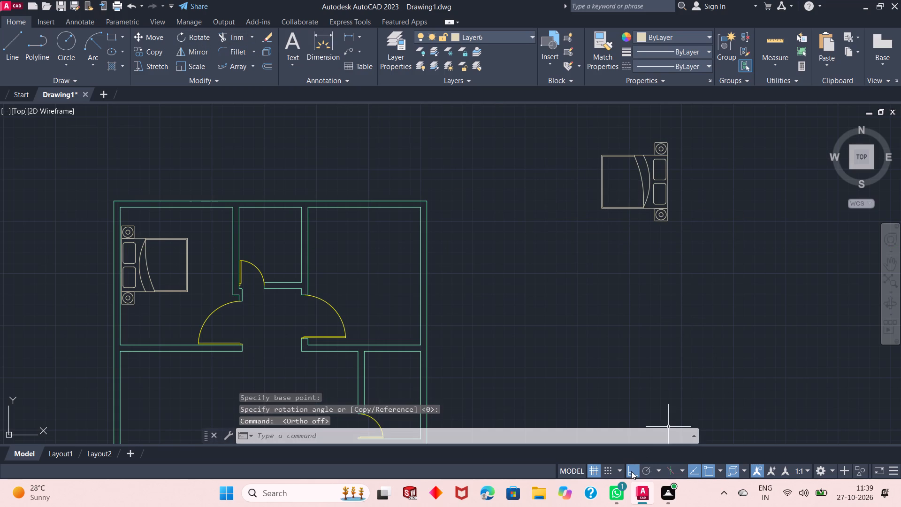
click(685, 131)
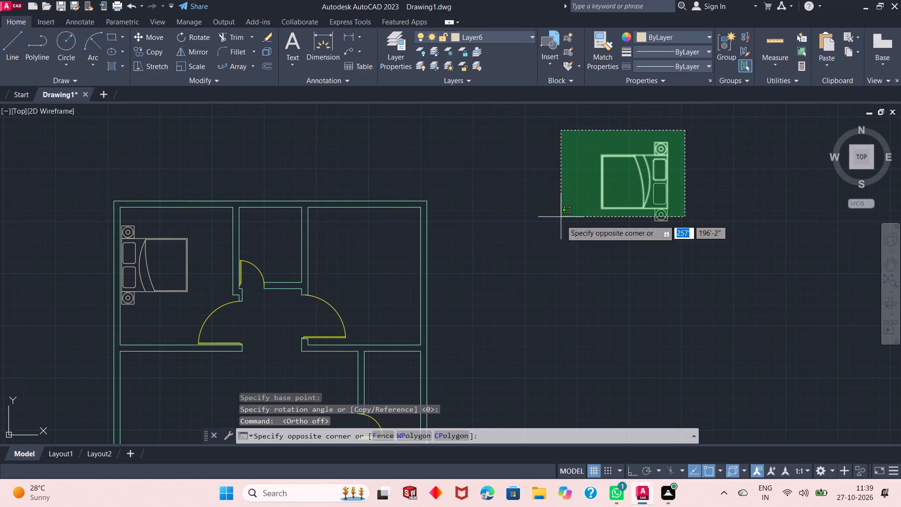
click(559, 247)
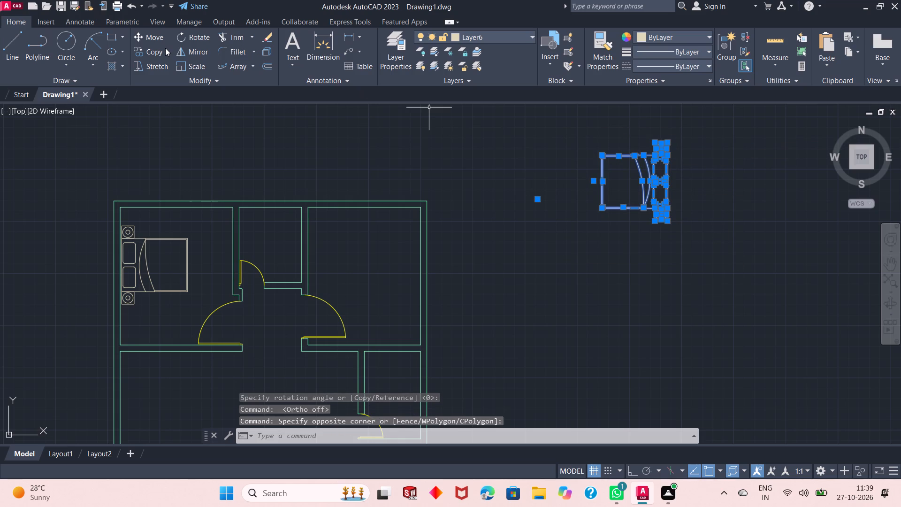
click(161, 38)
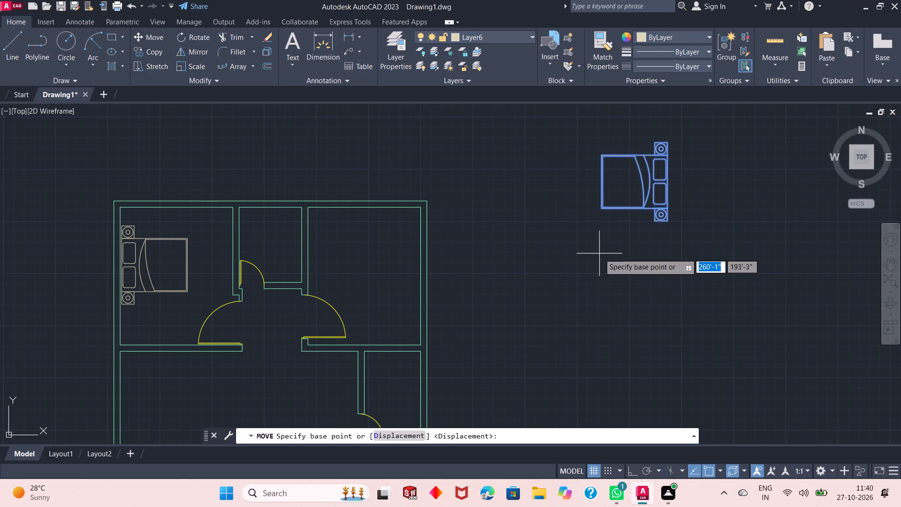
click(670, 139)
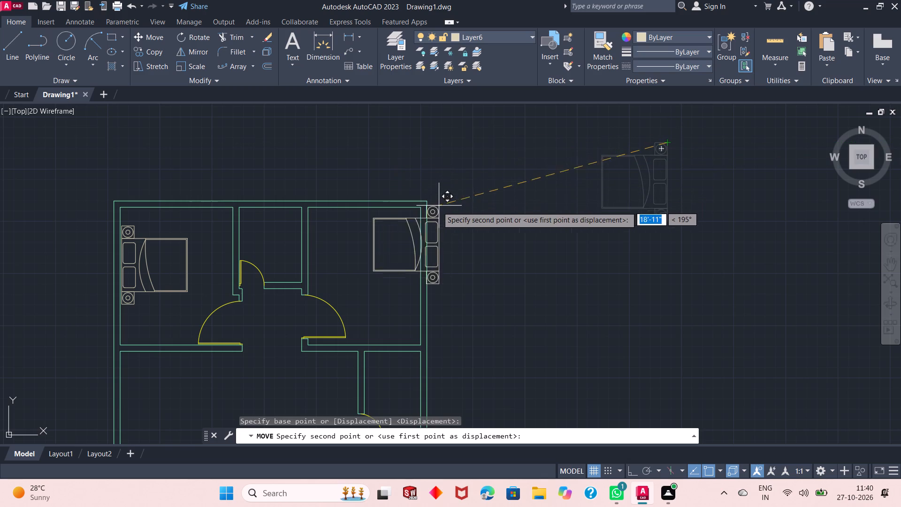
scroll(393, 213, up, 2)
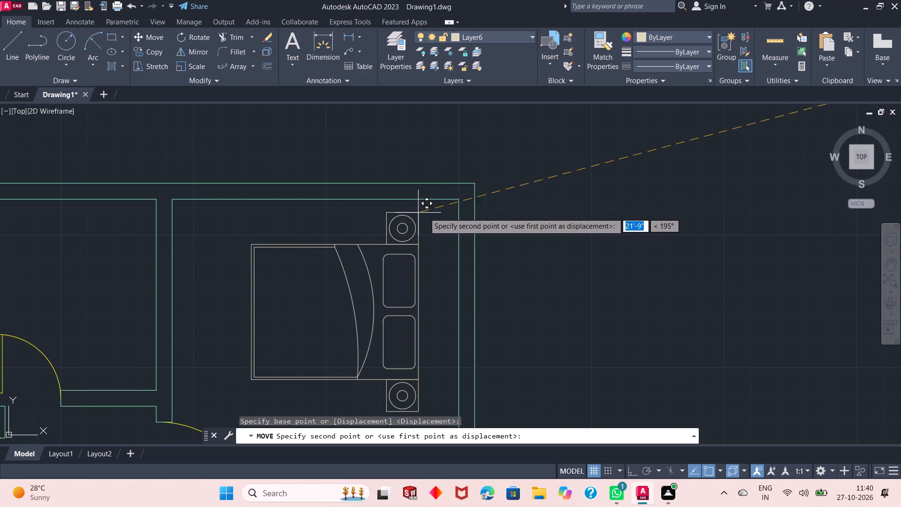
scroll(430, 213, down, 2)
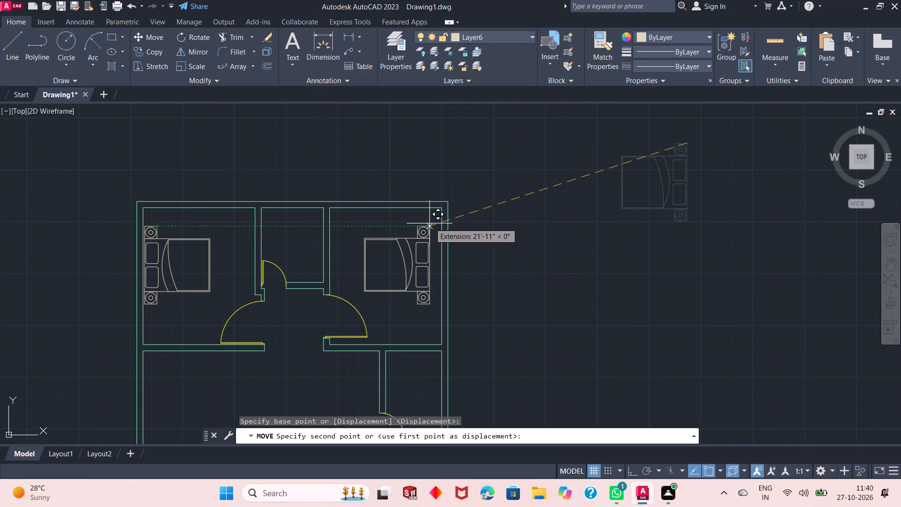
scroll(430, 223, up, 2)
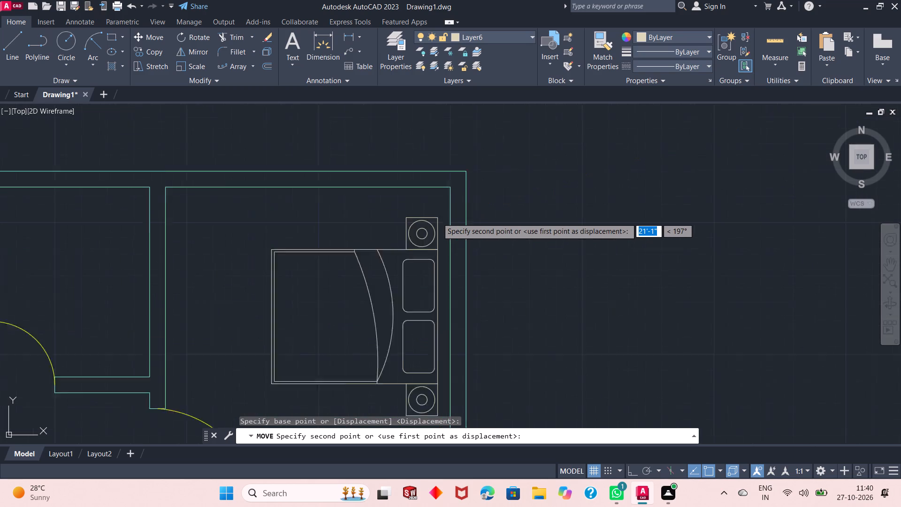
scroll(437, 218, up, 1)
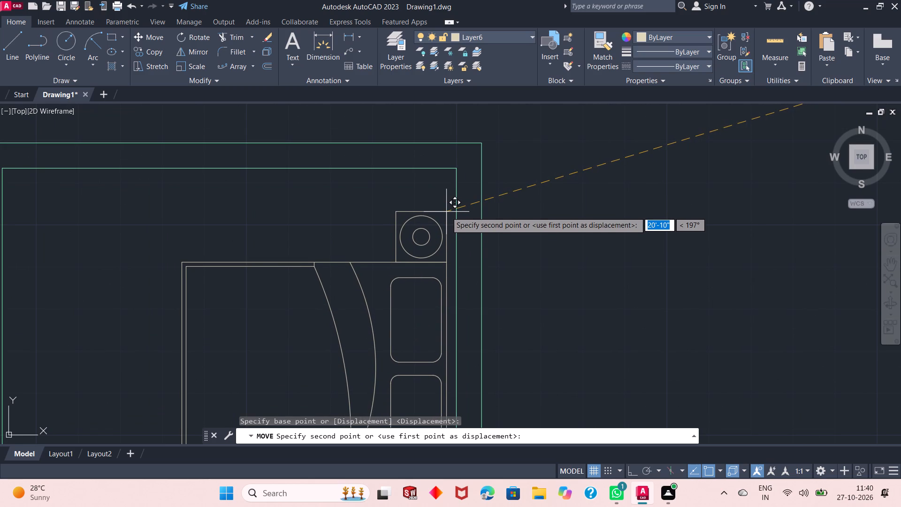
click(446, 212)
Make Layer3 current and draw a rectangle about 1'-3" by 1'-8" in the southeast corner of the small room between the bedrooms.
scroll(523, 224, down, 3)
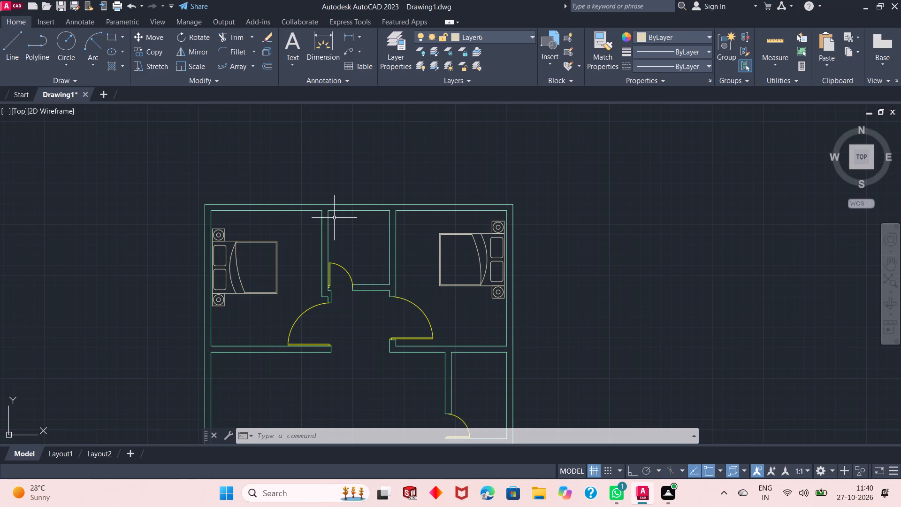
scroll(389, 221, down, 1)
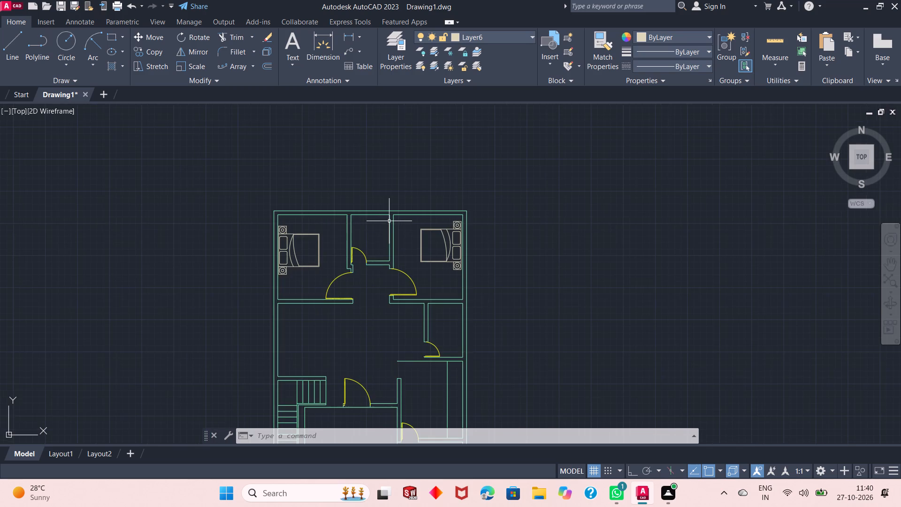
scroll(364, 225, up, 1)
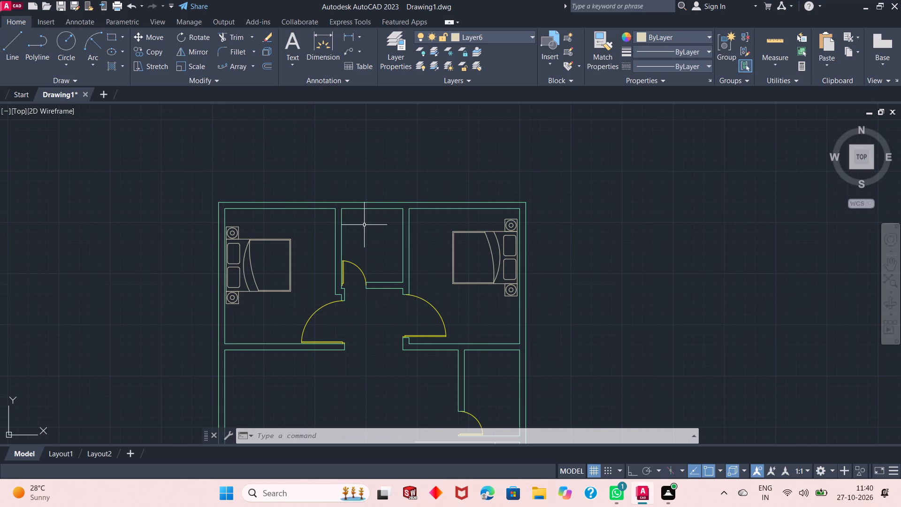
scroll(364, 225, up, 1)
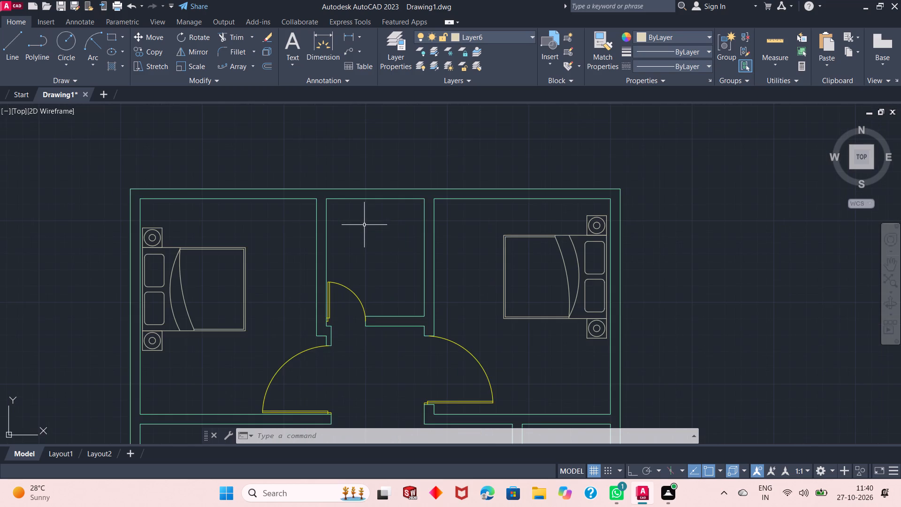
scroll(364, 225, up, 1)
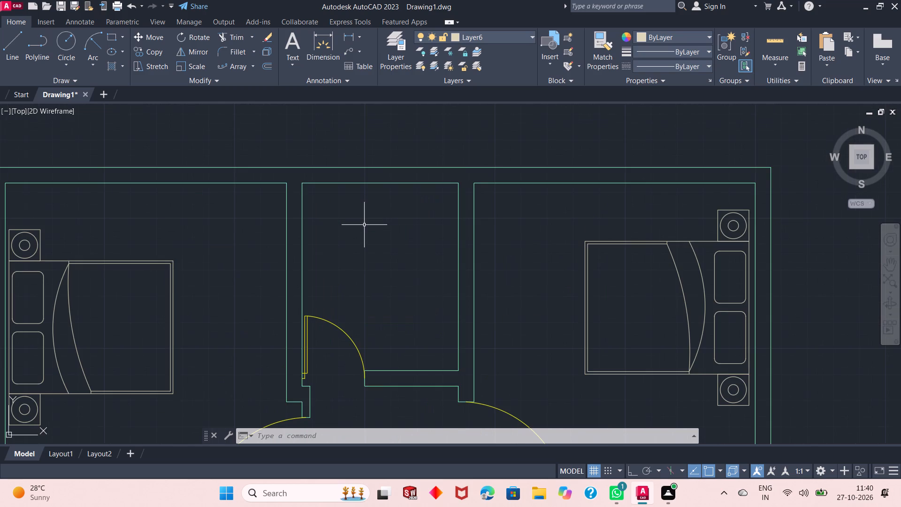
click(494, 41)
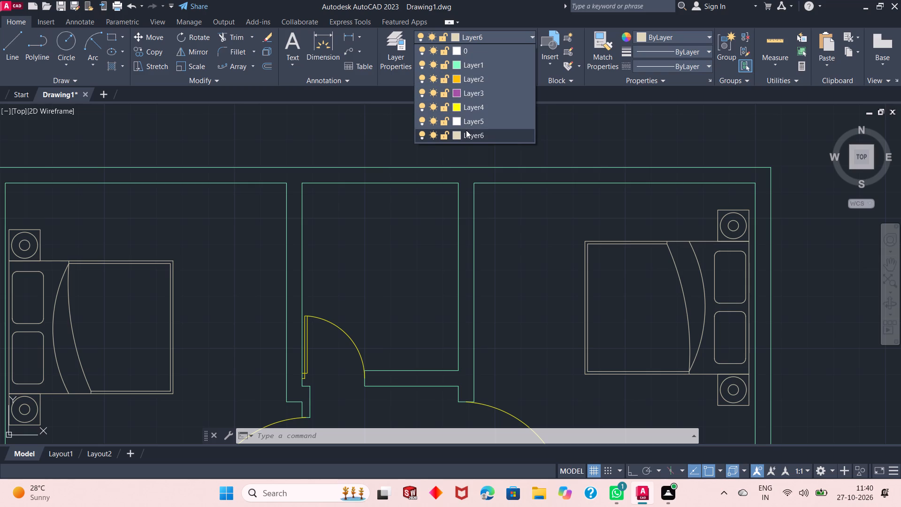
click(475, 92)
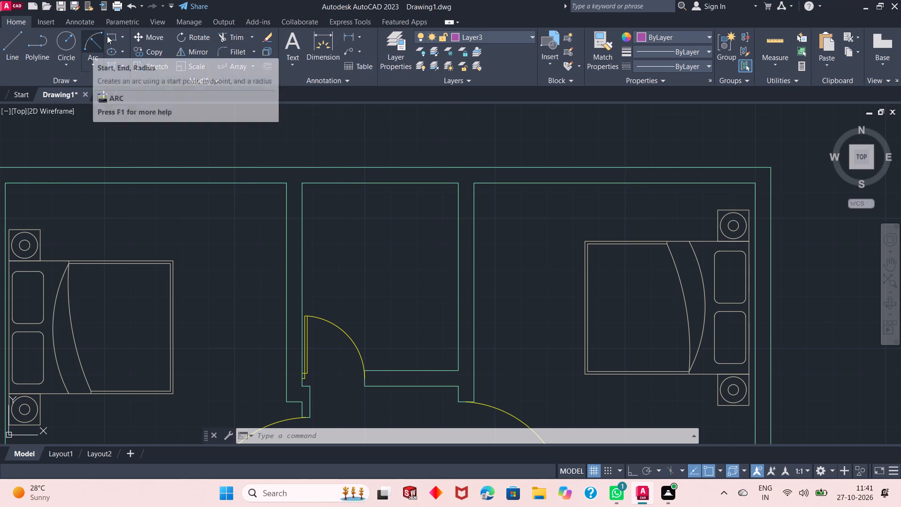
click(109, 34)
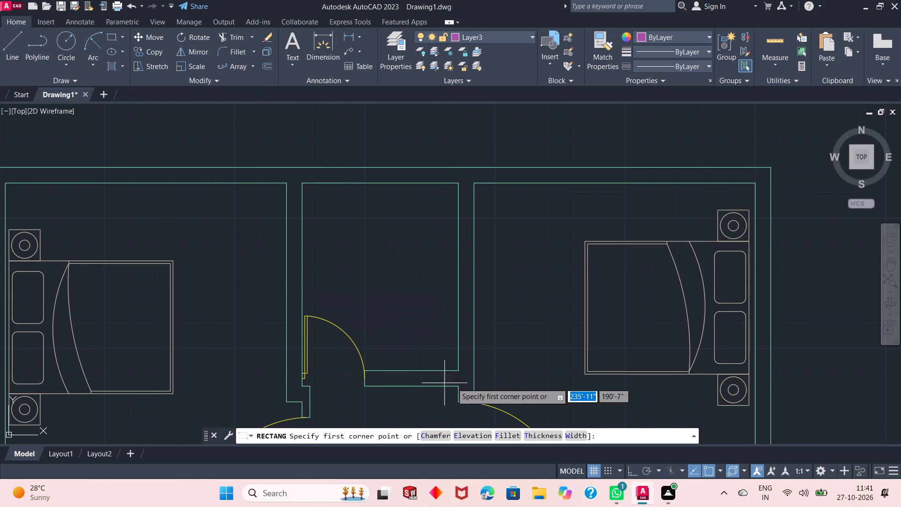
click(462, 368)
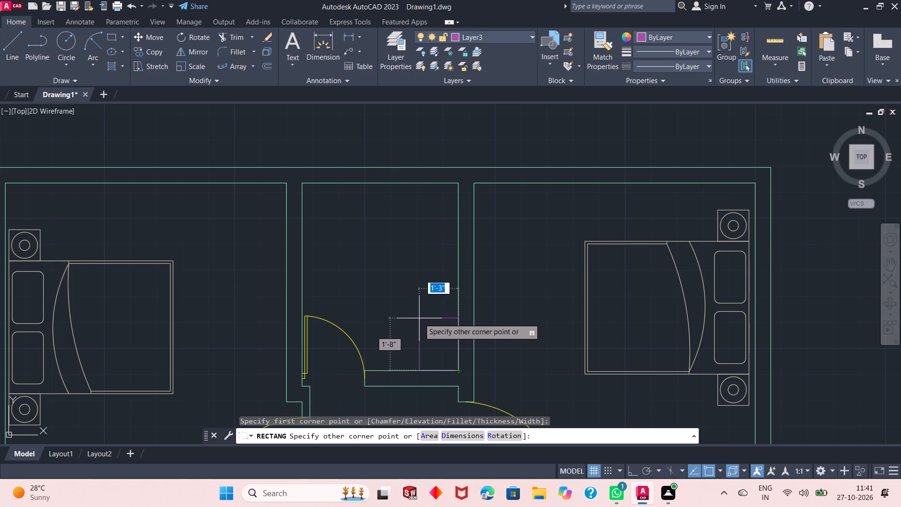
click(415, 318)
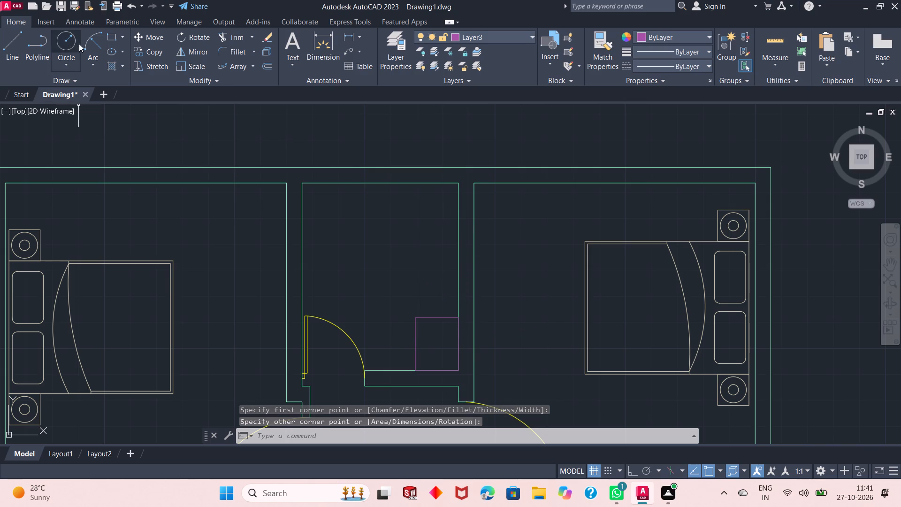
Draw a rectangle about 4" by 1'-3" against the small room's east wall, just below its northeast corner.
click(115, 38)
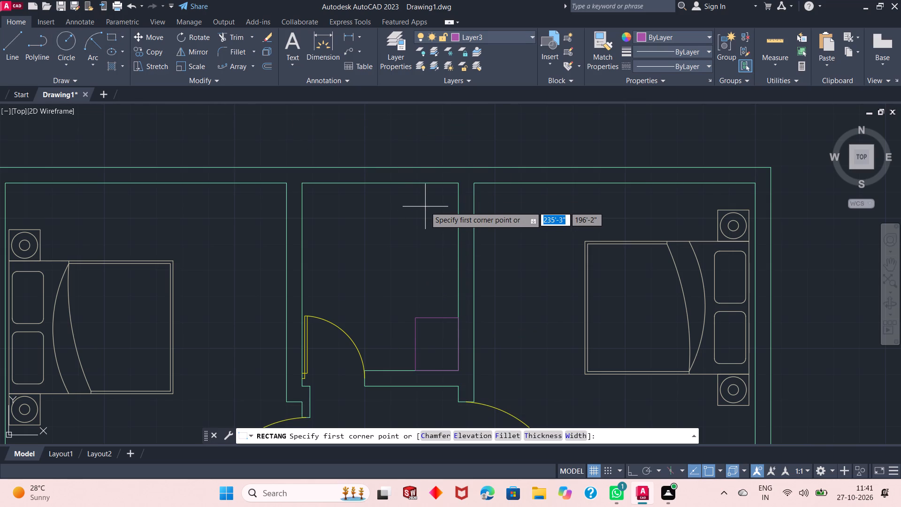
click(459, 192)
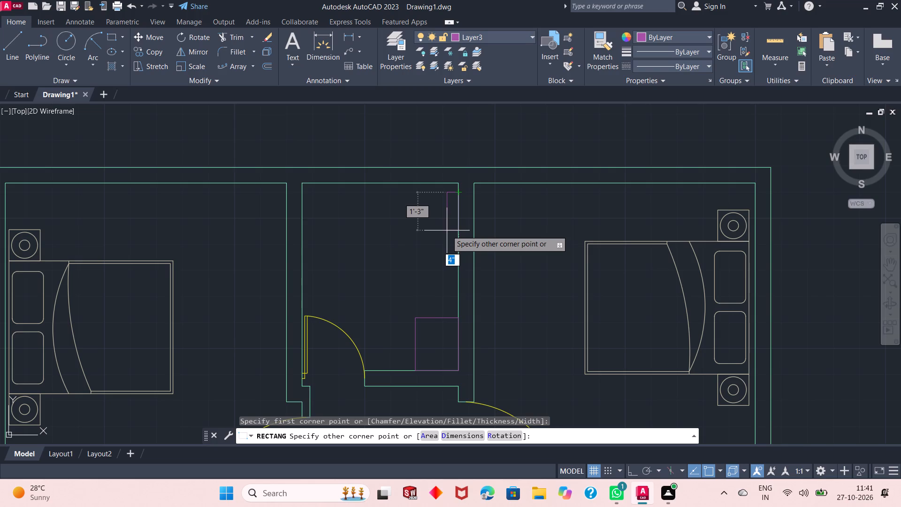
click(447, 231)
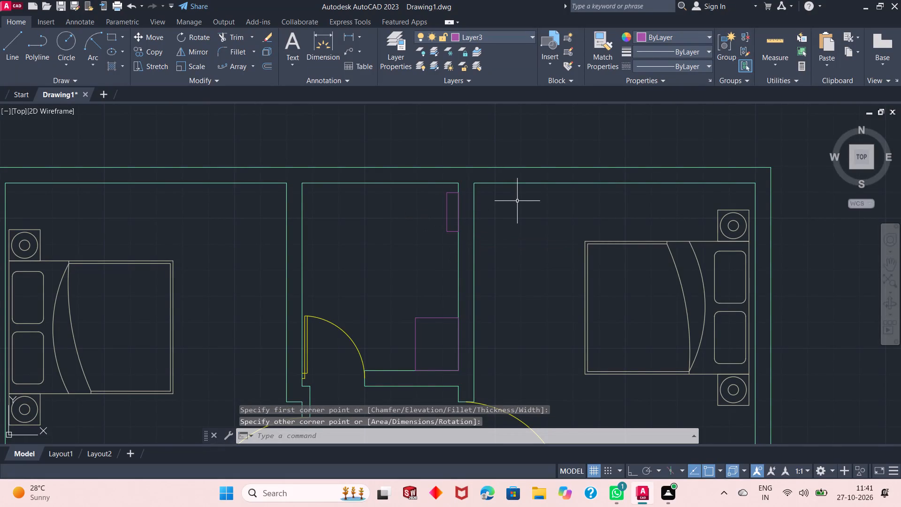
Draw a circle of about 7" radius centred on the midpoint of the narrow rectangle's west edge, reaching the rectangle's corner.
scroll(487, 184, up, 1)
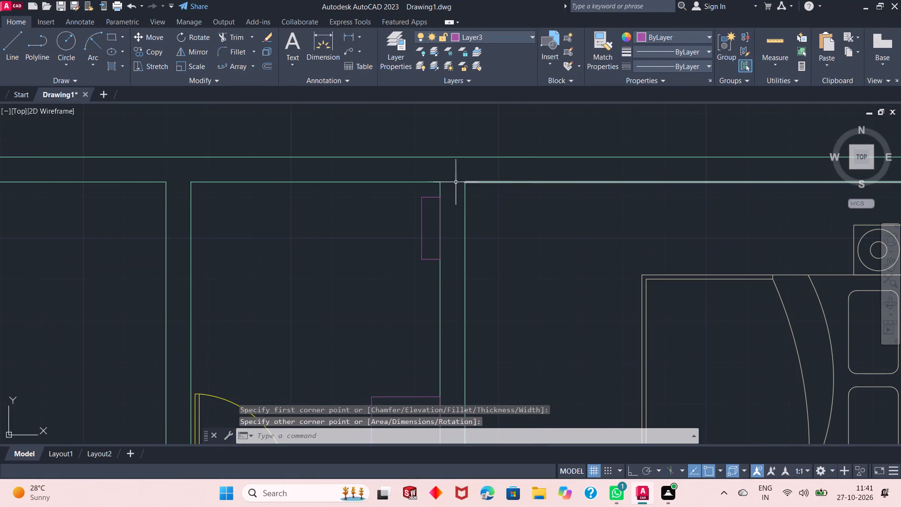
scroll(419, 228, up, 1)
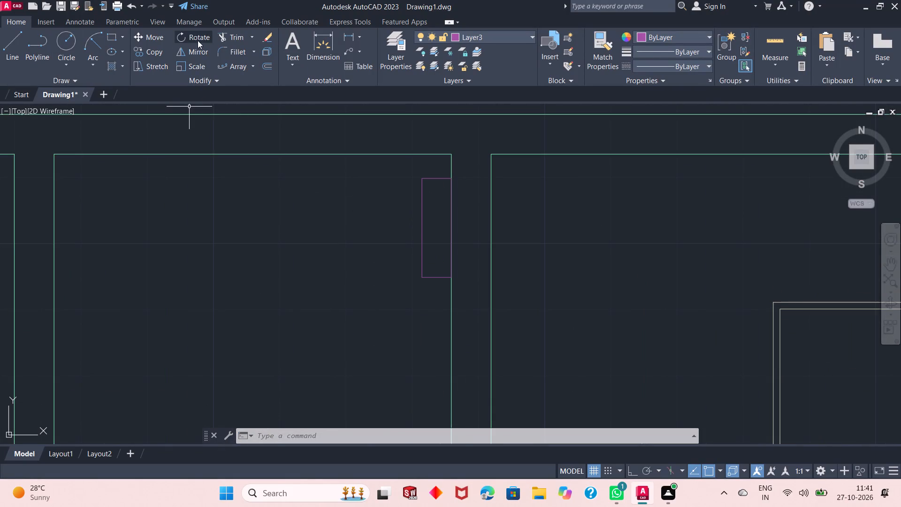
click(61, 44)
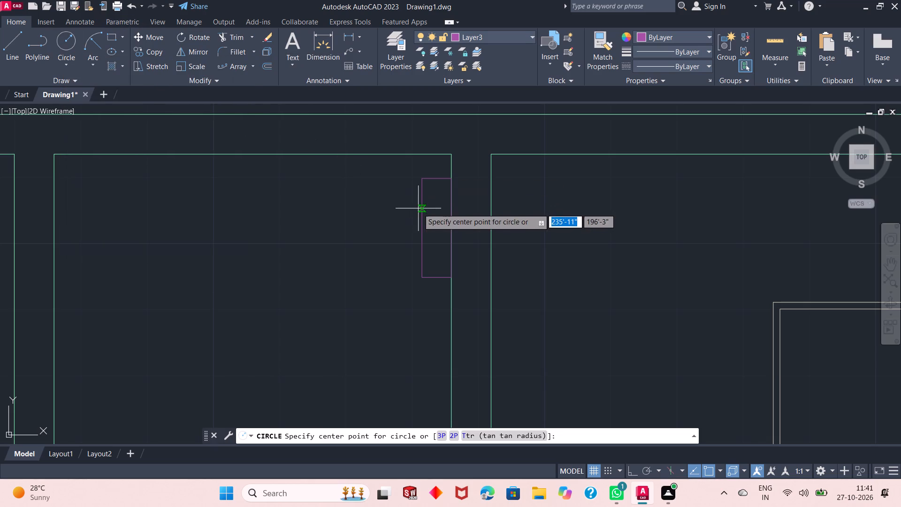
click(423, 227)
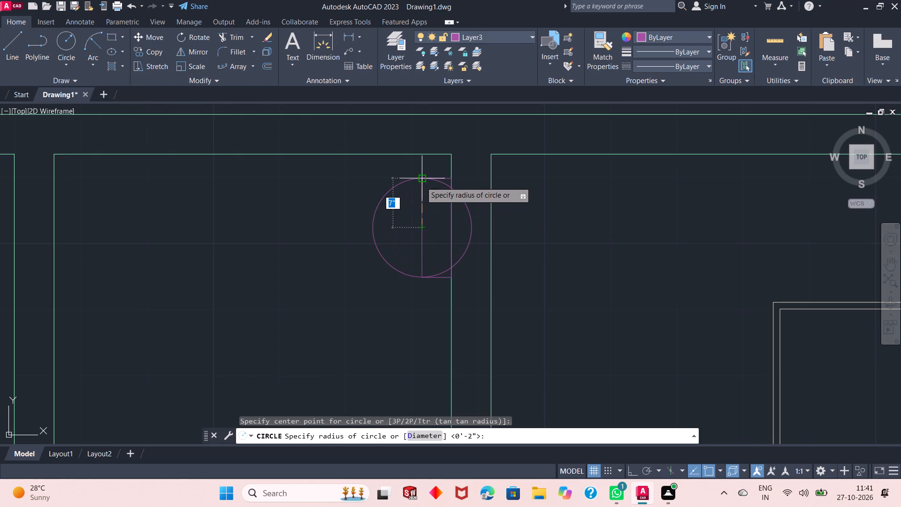
click(421, 182)
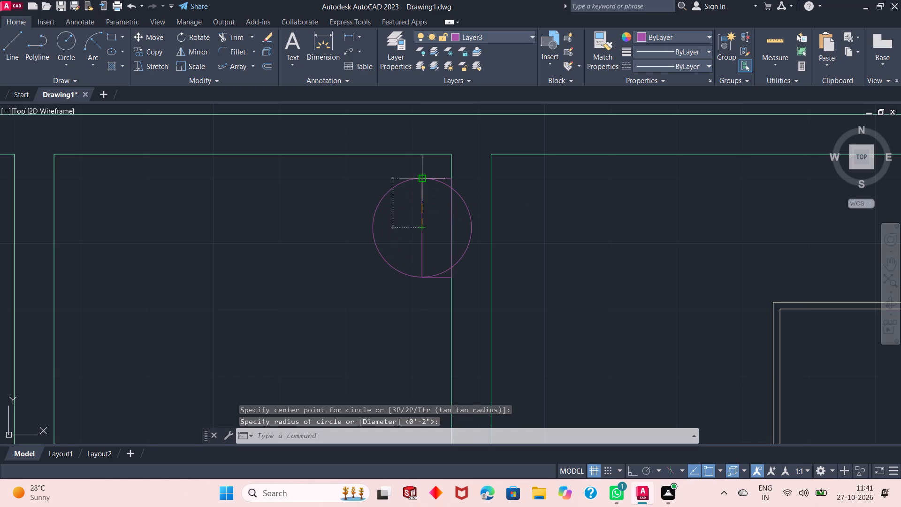
Trim away the circle's eastern part inside and beyond the narrow rectangle, leaving a half-round shape on its west side.
click(228, 39)
click(471, 207)
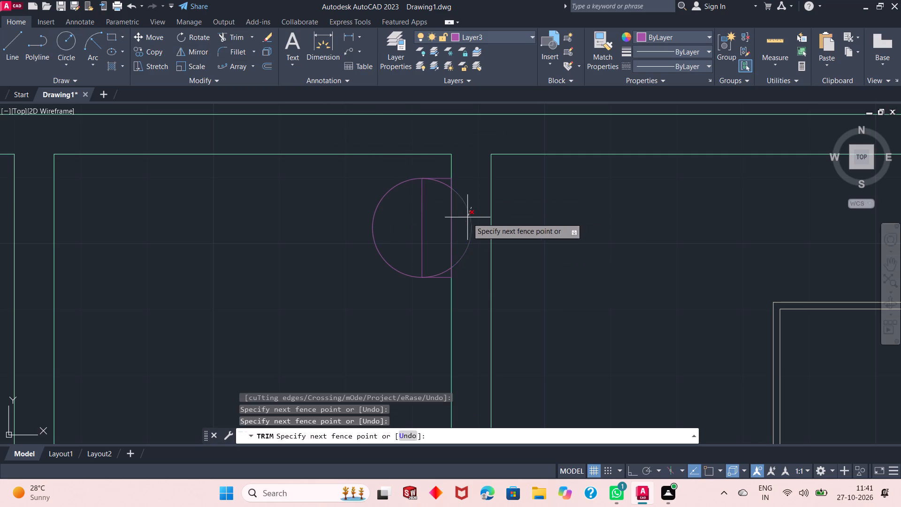
click(467, 218)
click(444, 185)
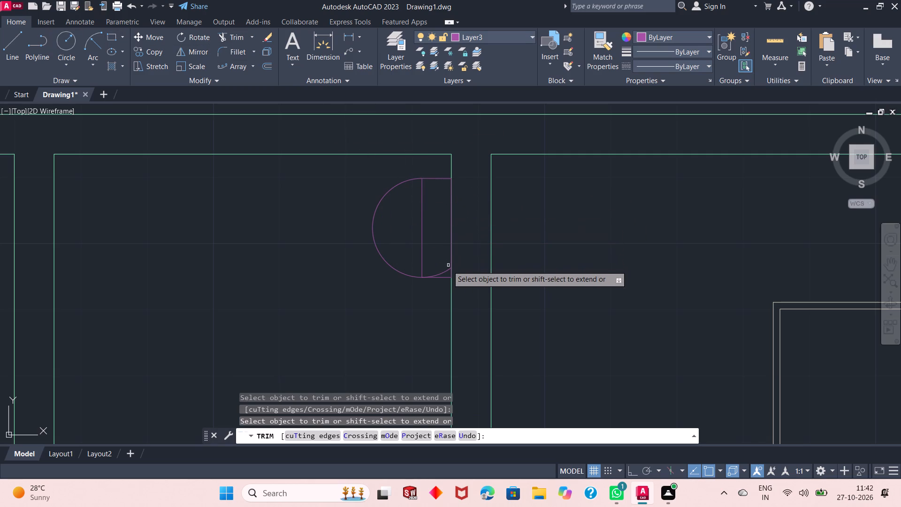
click(443, 272)
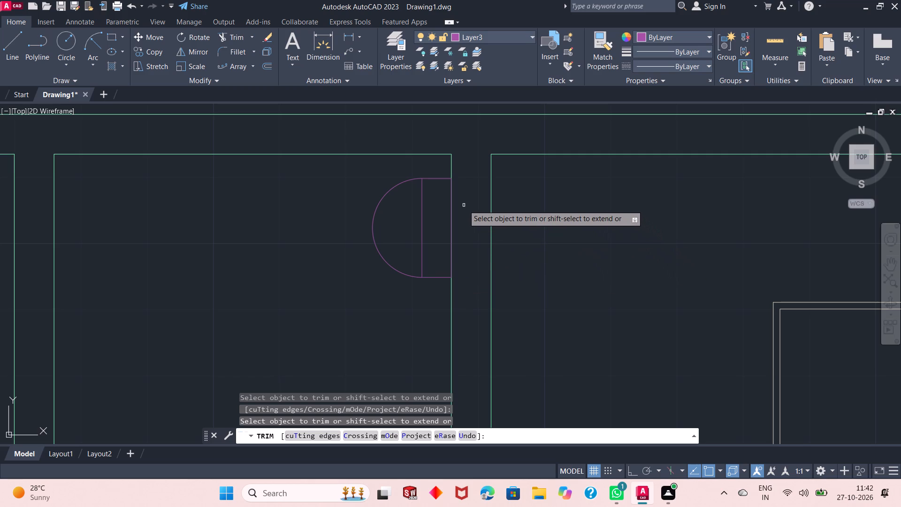
right_click(501, 205)
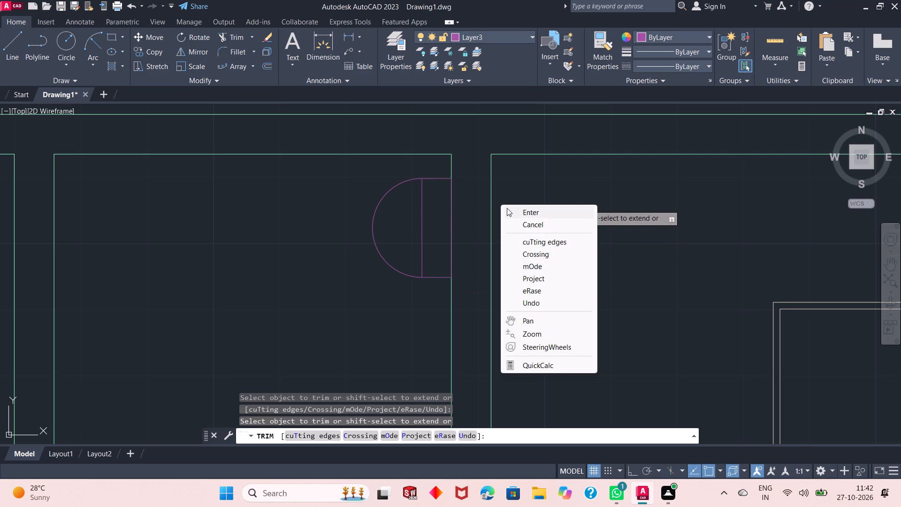
click(510, 210)
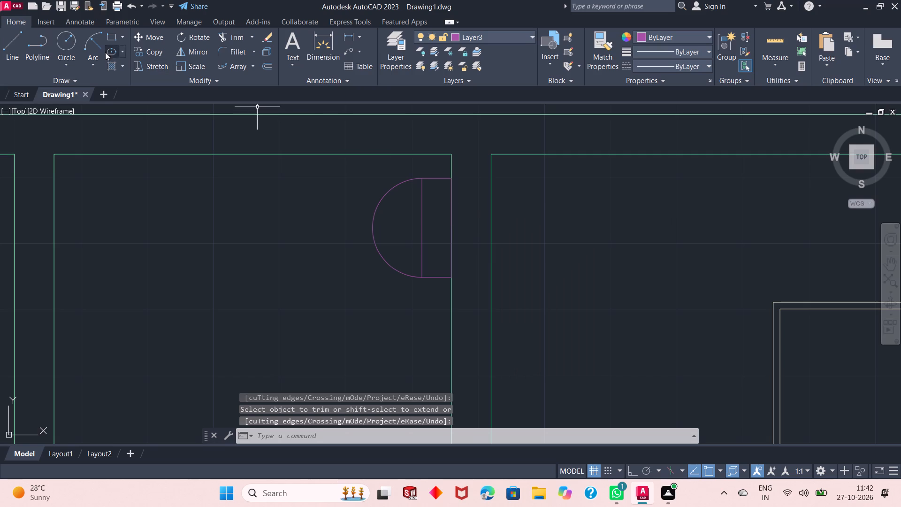
Draw a small circle of about 1" radius at the centre of the narrow rectangle on the small room's east wall.
click(66, 41)
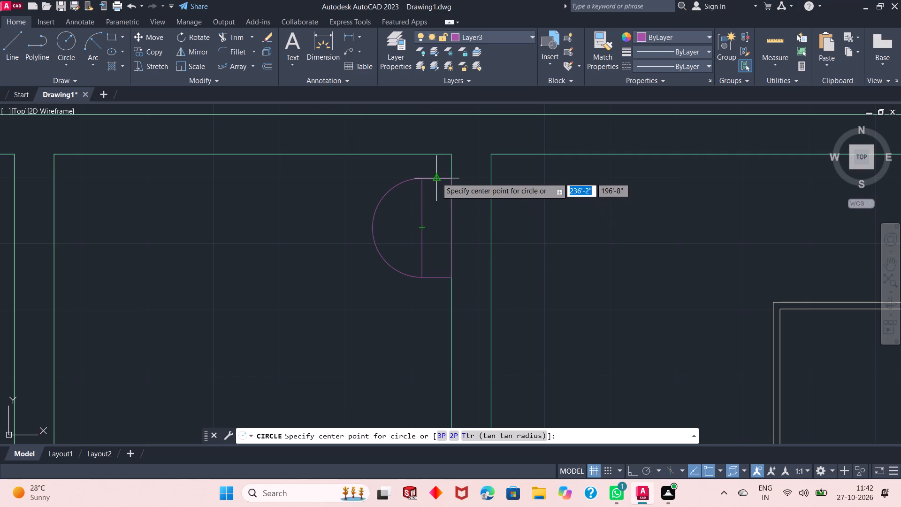
click(435, 227)
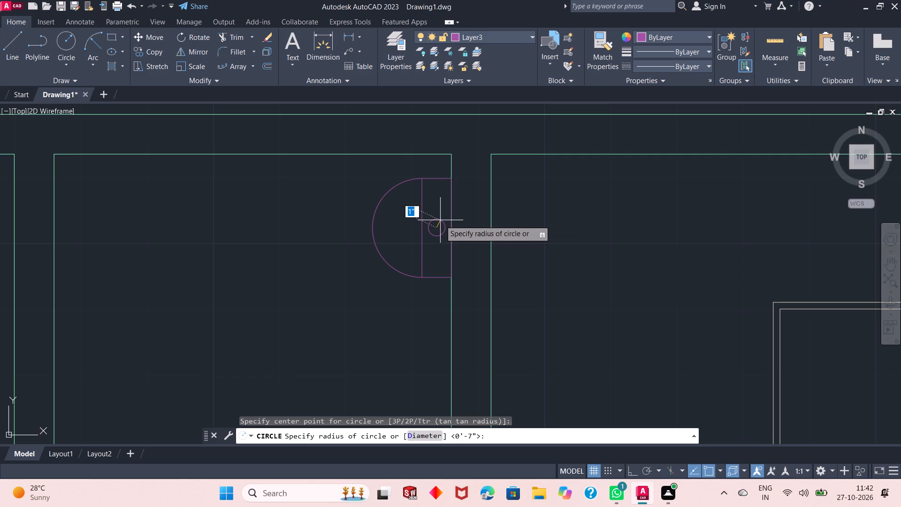
click(440, 220)
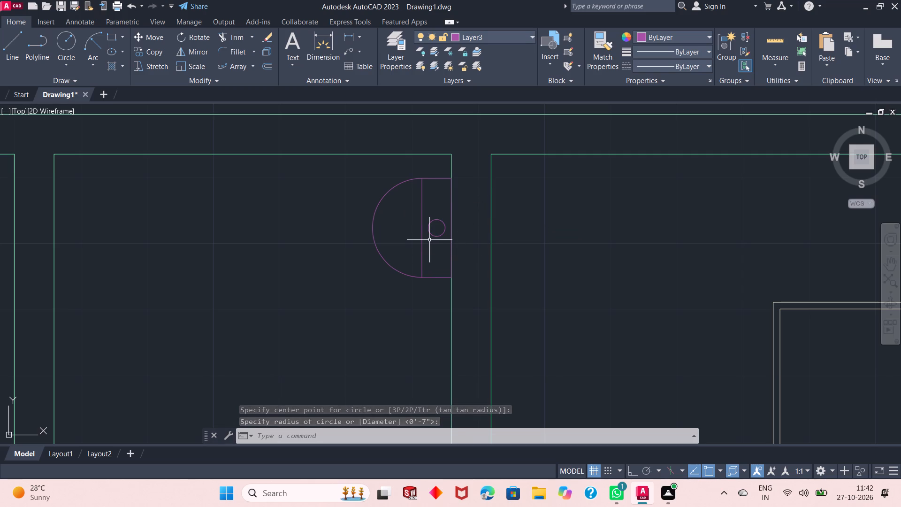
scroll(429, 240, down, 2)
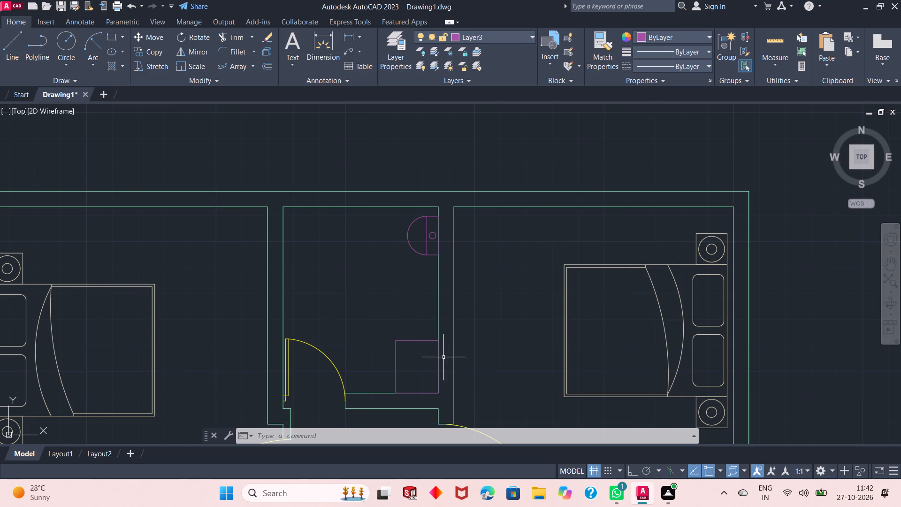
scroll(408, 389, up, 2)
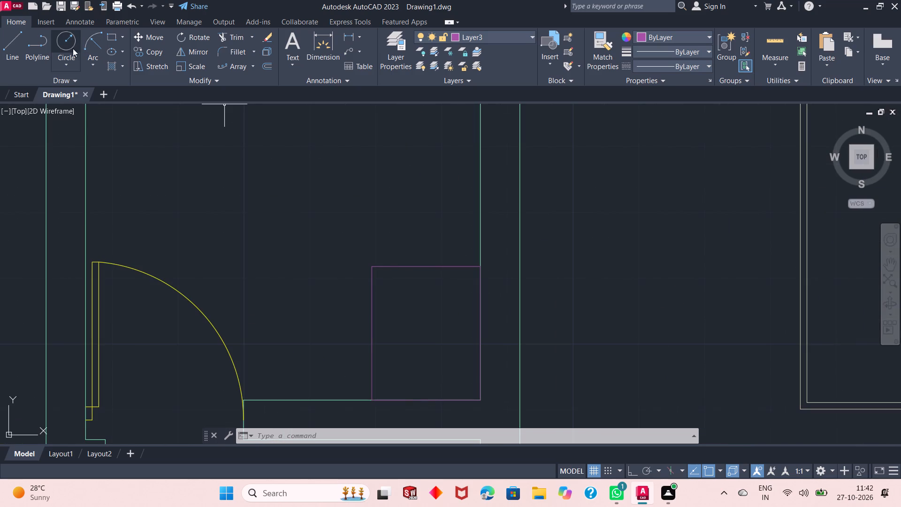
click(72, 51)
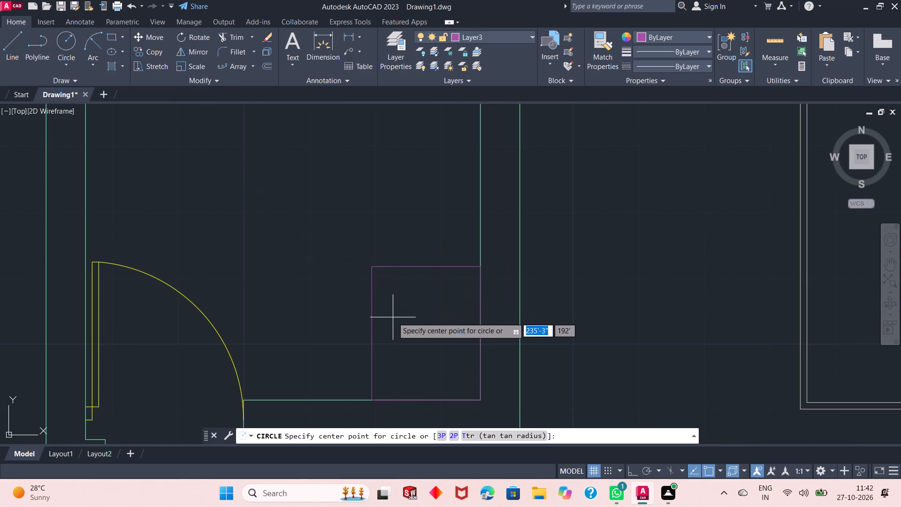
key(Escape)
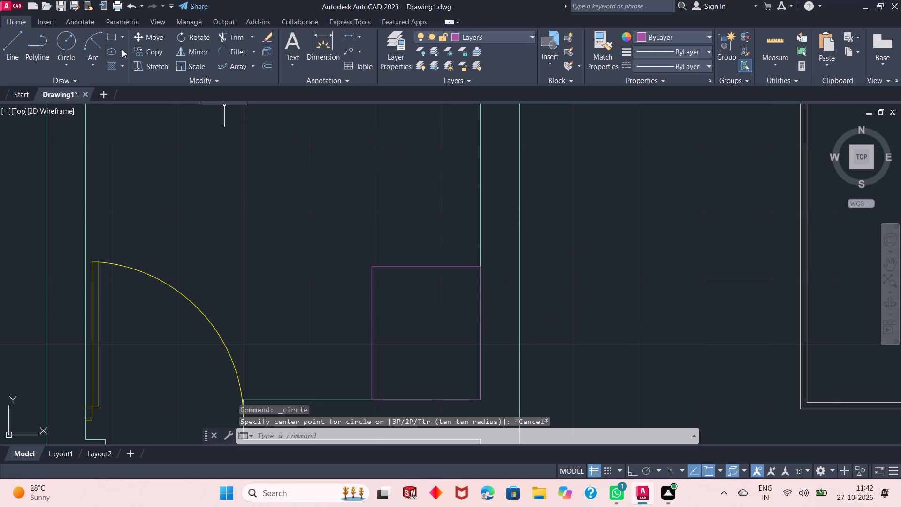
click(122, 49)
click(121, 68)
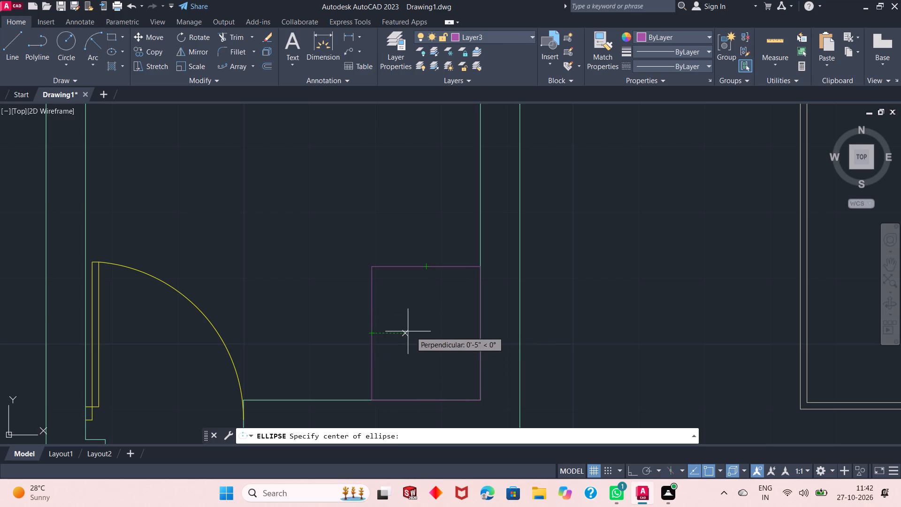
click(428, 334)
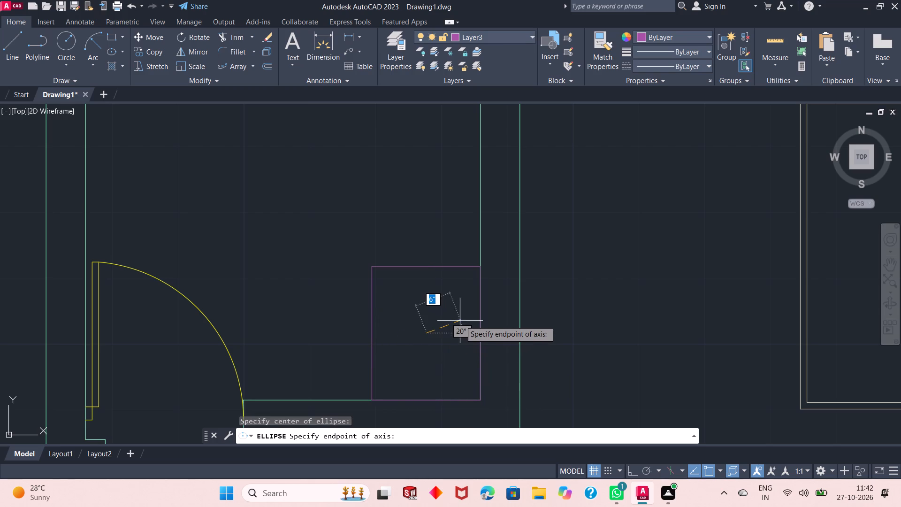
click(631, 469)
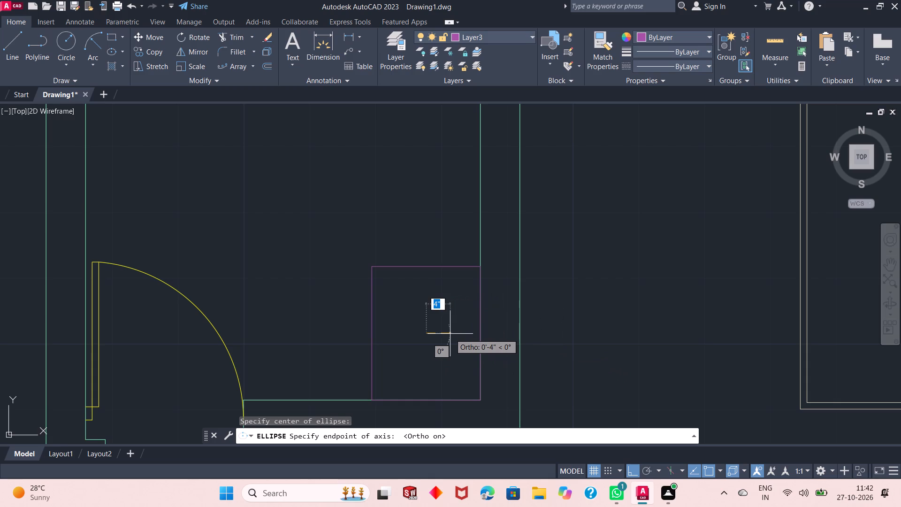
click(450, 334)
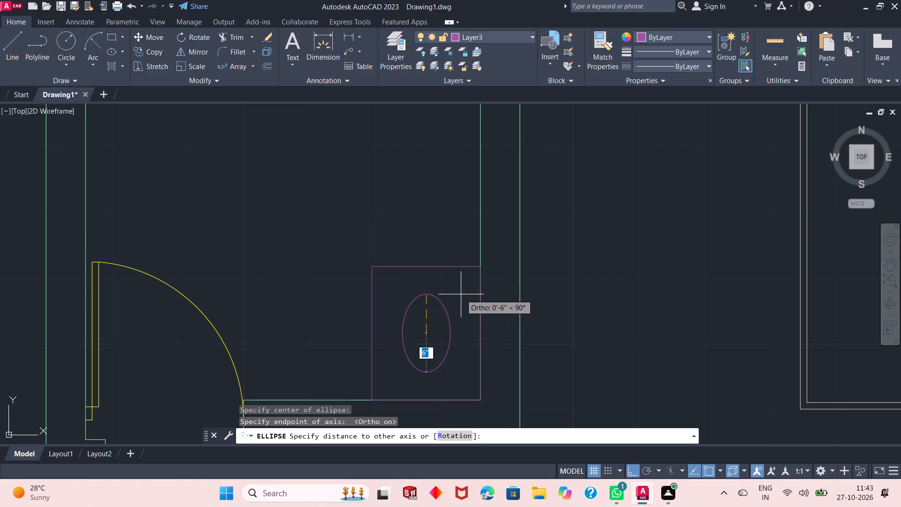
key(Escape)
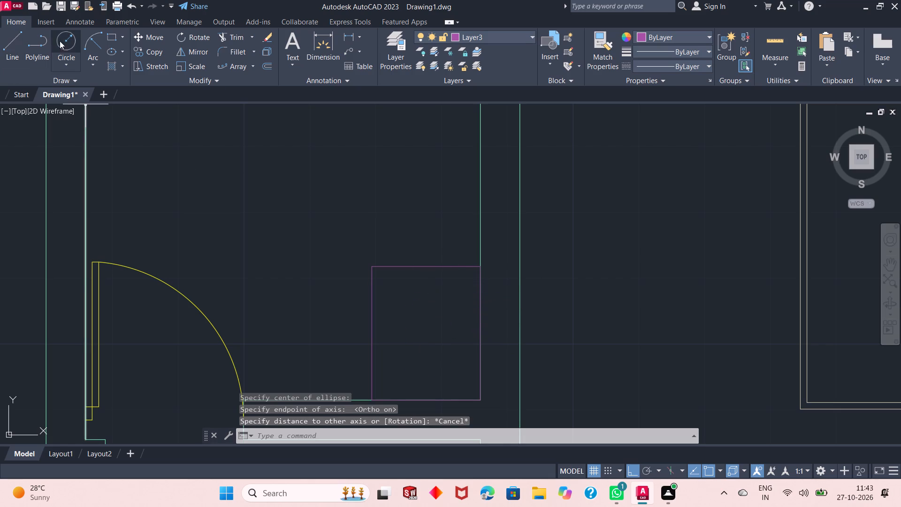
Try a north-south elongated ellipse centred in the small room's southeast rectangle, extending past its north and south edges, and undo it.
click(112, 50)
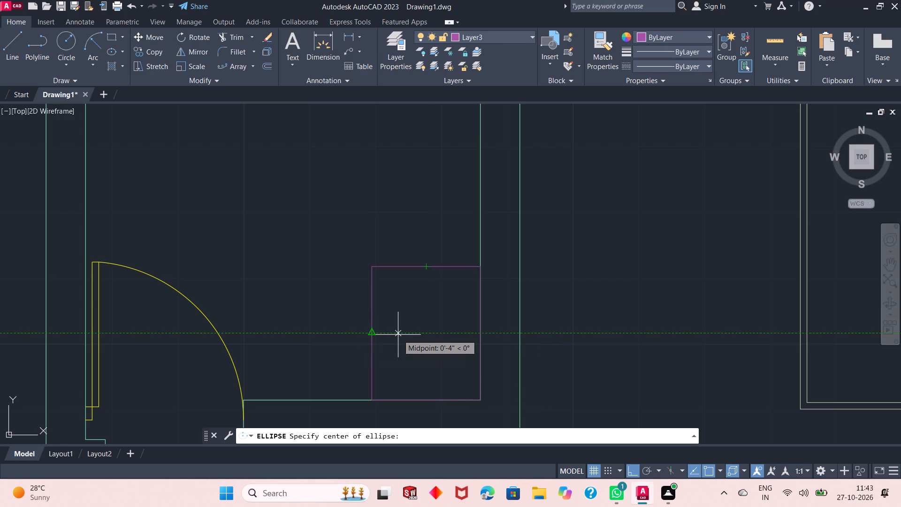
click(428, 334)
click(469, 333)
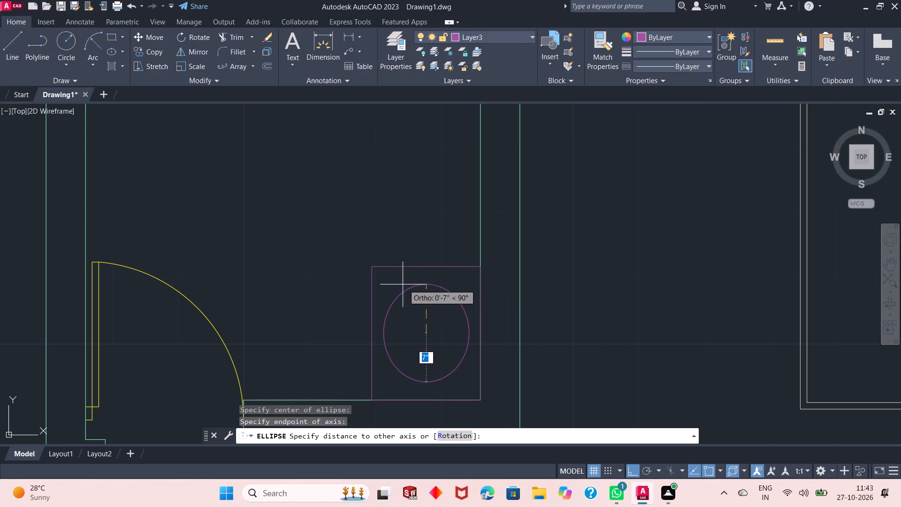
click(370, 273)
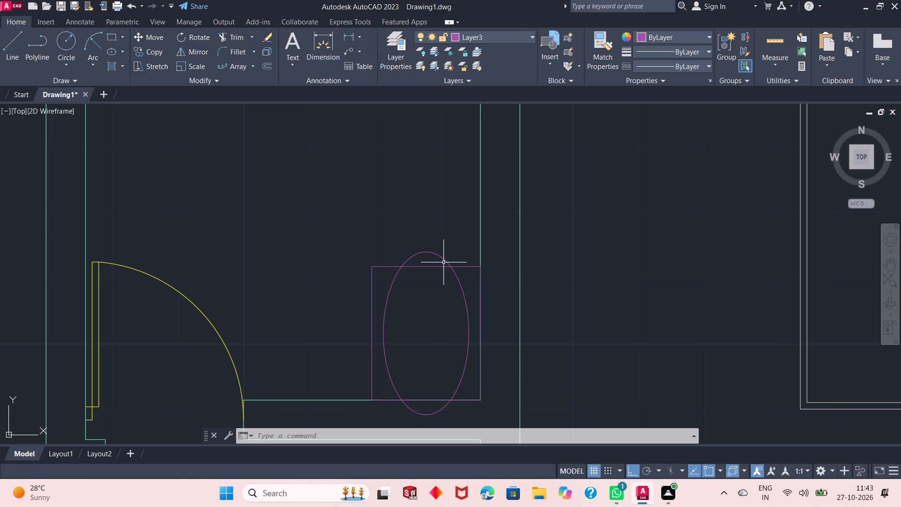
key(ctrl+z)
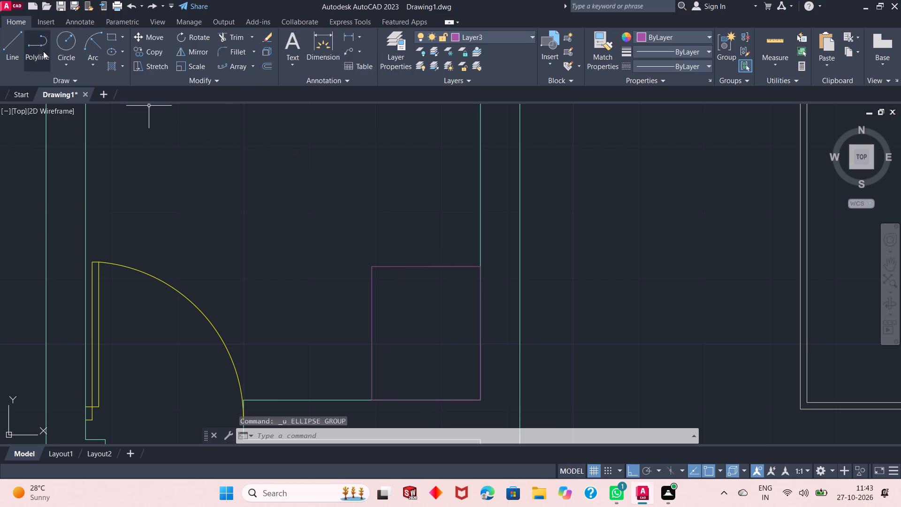
Draw an ellipse centred in the small room's southeast rectangle, elongated north-south and stopping just short of the rectangle's edges.
click(106, 52)
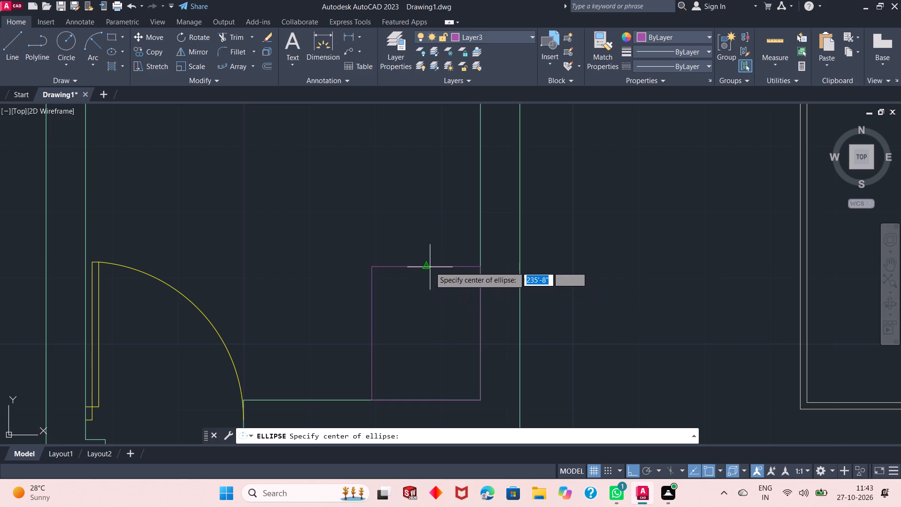
click(428, 333)
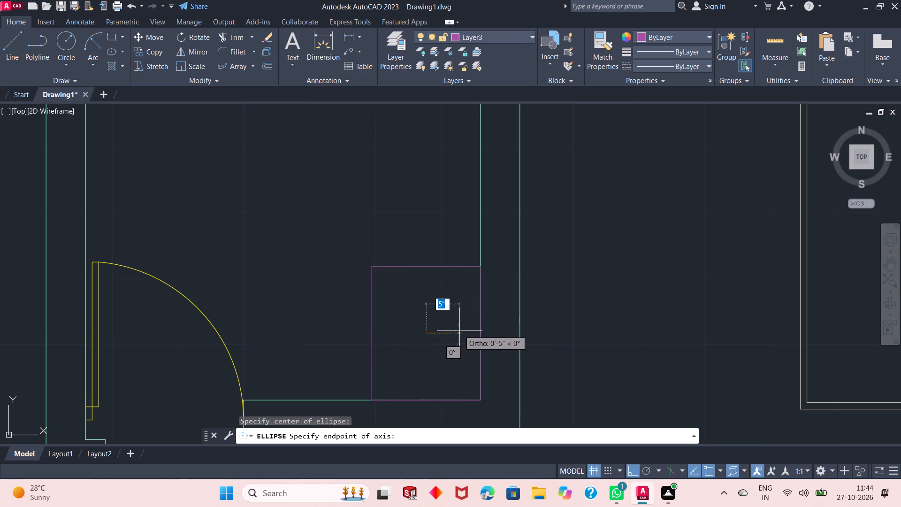
click(471, 334)
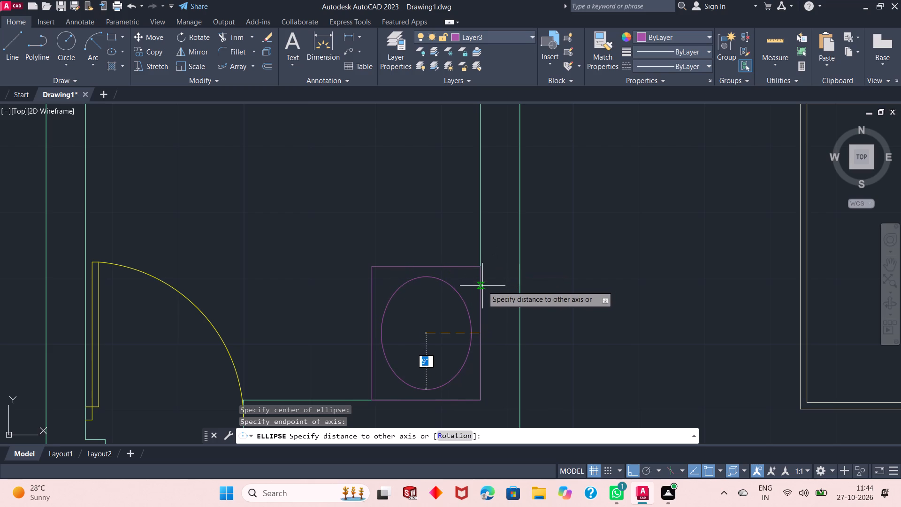
scroll(460, 279, up, 1)
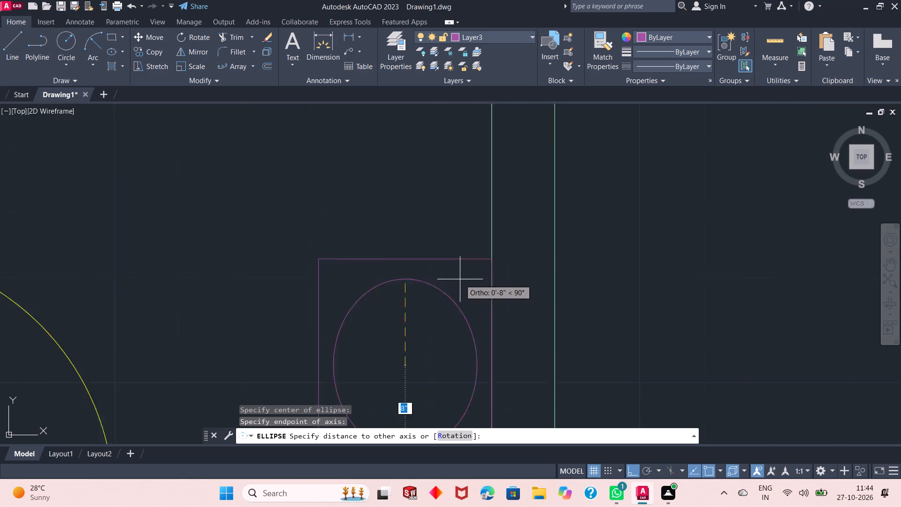
scroll(460, 279, up, 1)
click(455, 263)
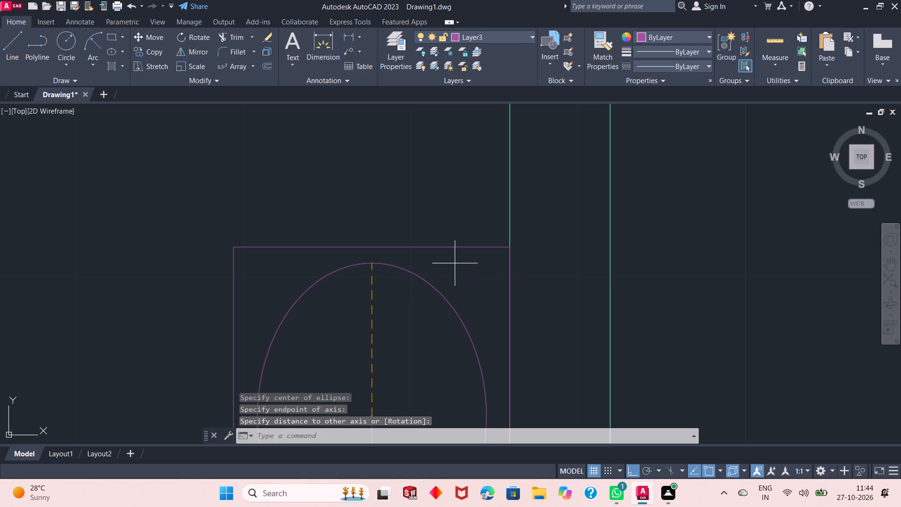
scroll(442, 247, down, 2)
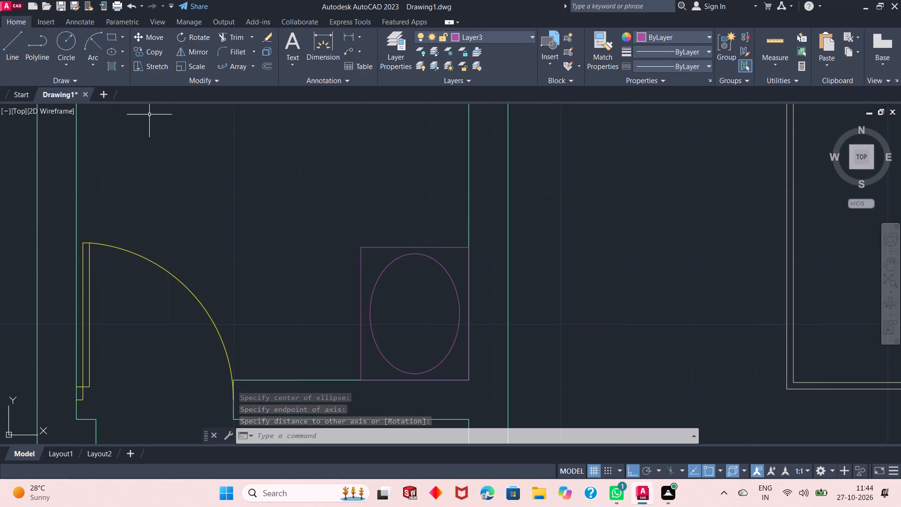
Offset the ellipse 1" inward to form the fixture's inner rim.
click(447, 261)
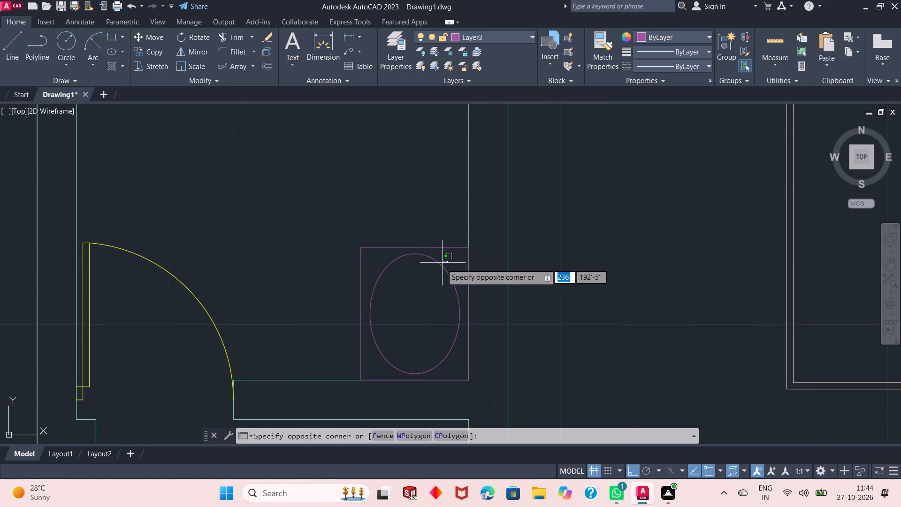
click(437, 266)
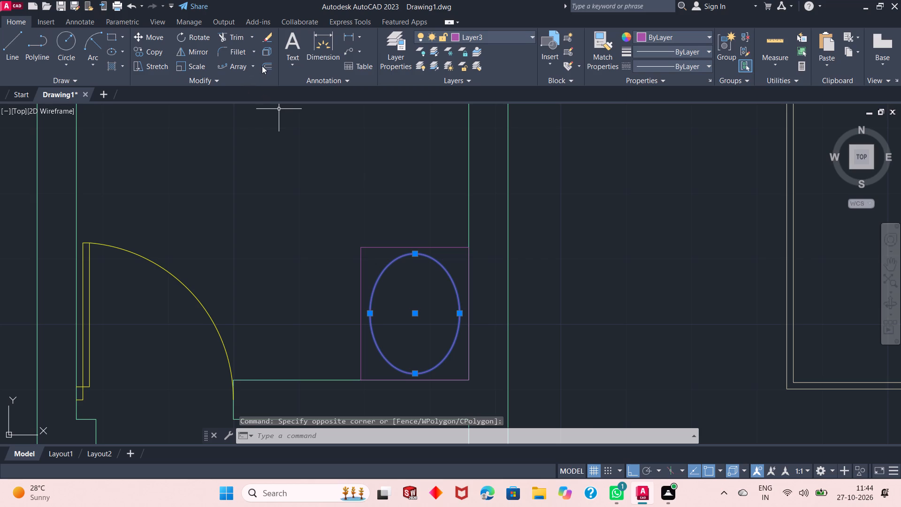
click(262, 66)
right_click(287, 183)
click(292, 184)
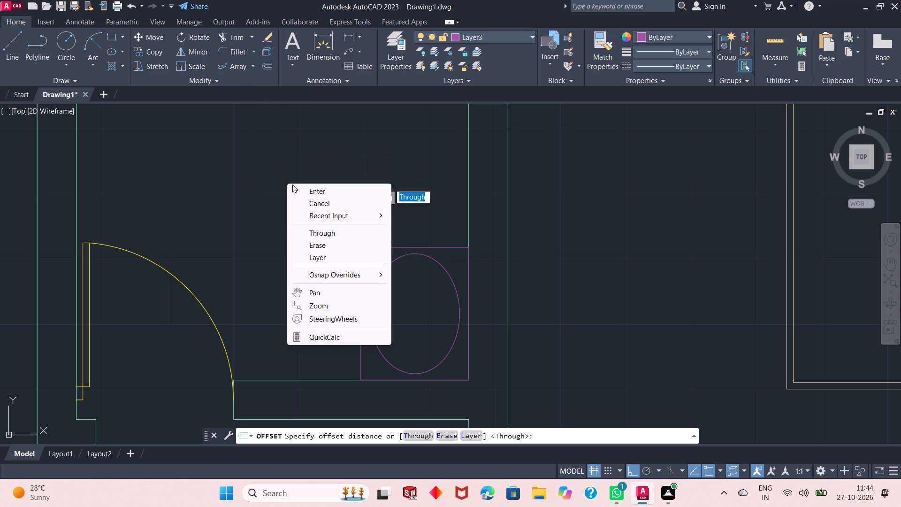
click(296, 188)
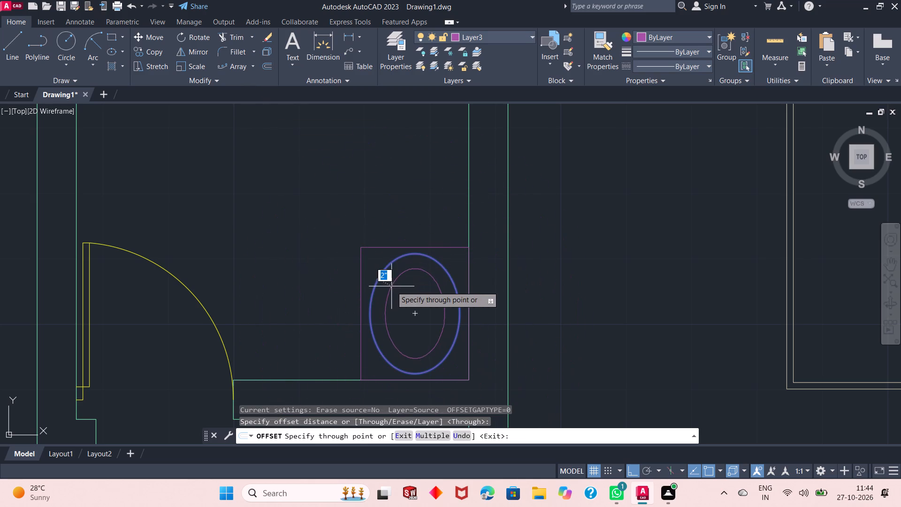
text(1")
key(Return)
scroll(379, 269, down, 2)
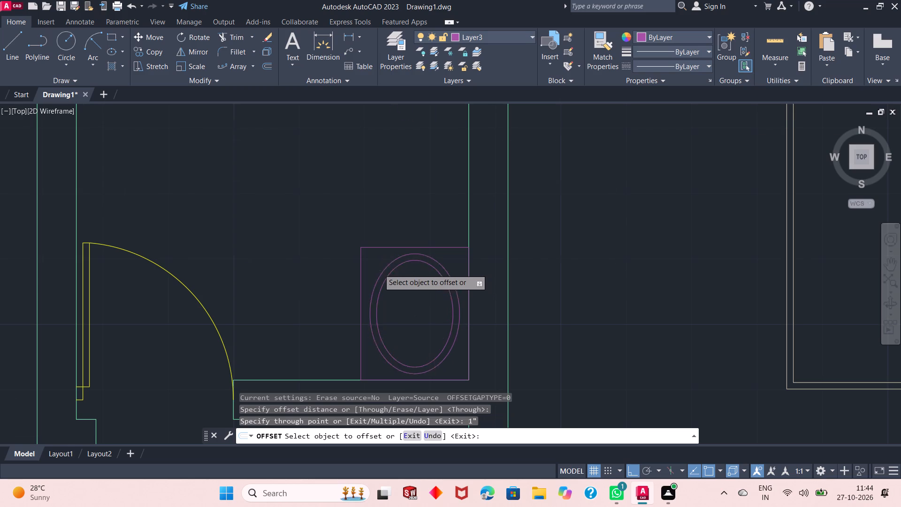
scroll(379, 269, down, 2)
key(Escape)
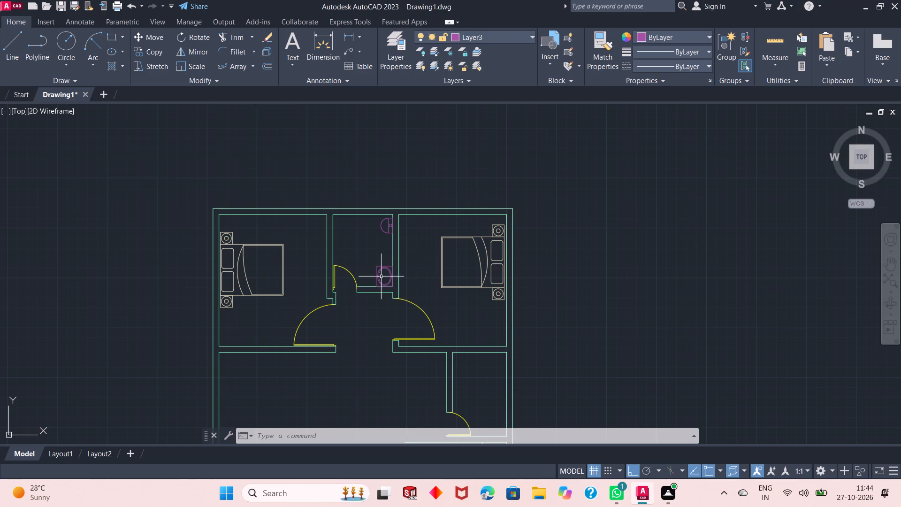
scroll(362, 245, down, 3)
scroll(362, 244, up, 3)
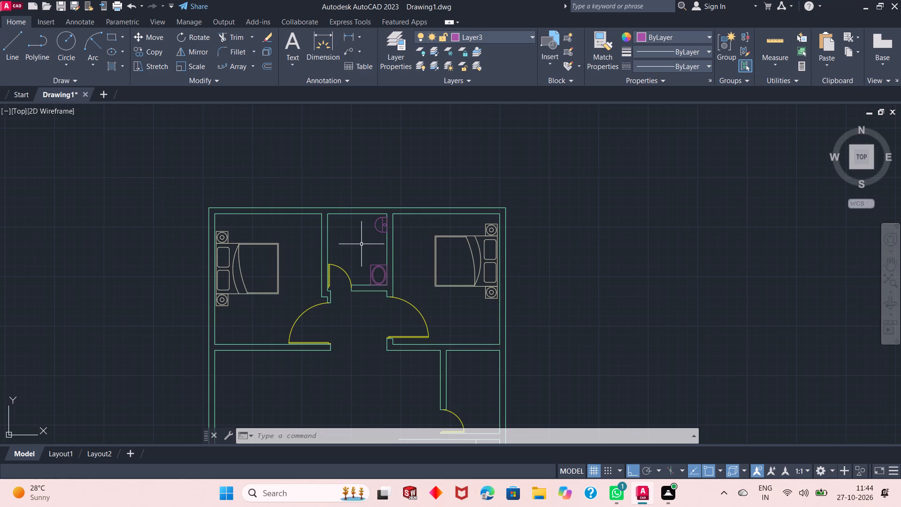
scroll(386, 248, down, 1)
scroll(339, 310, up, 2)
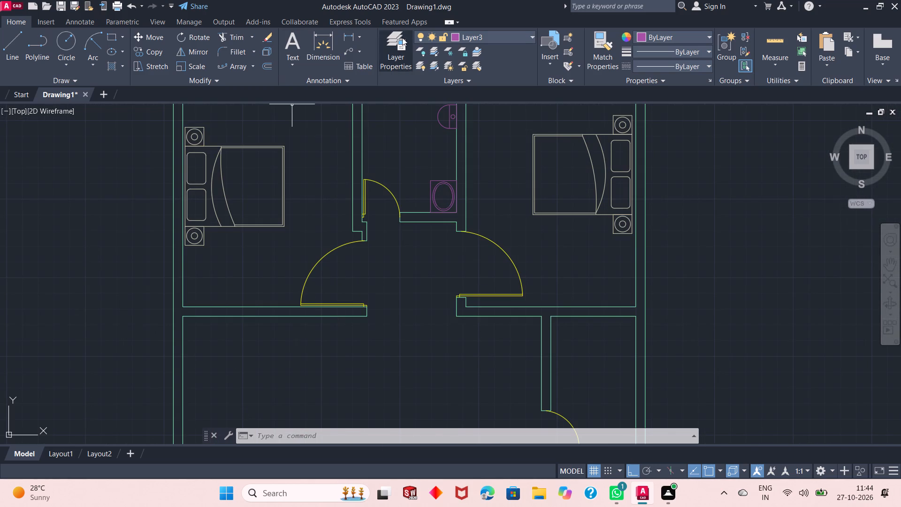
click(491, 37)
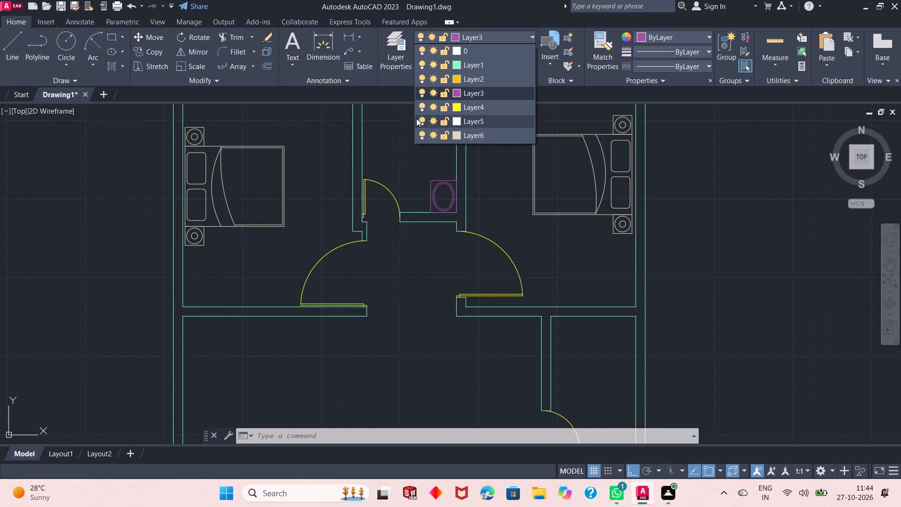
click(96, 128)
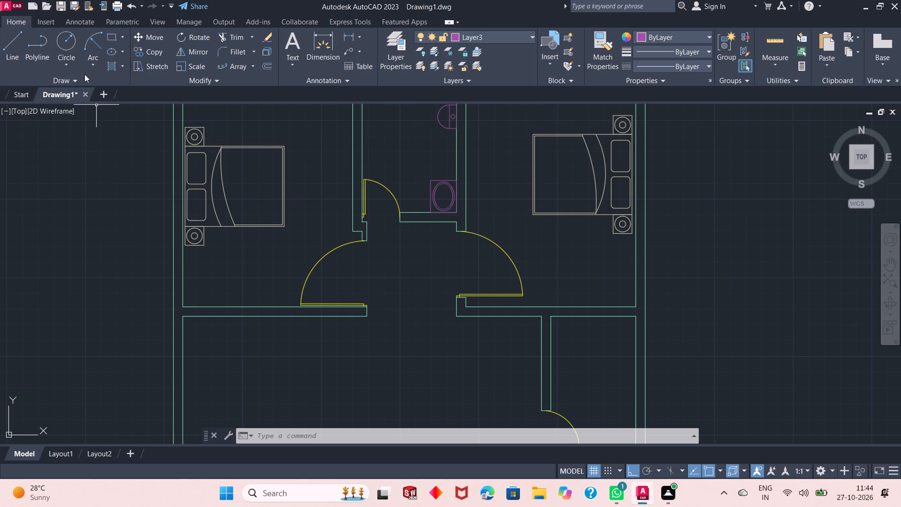
Draw a 4' by 1'6" rectangle in the southwest corner of the west bedroom, starting from the inner wall corner.
click(6, 47)
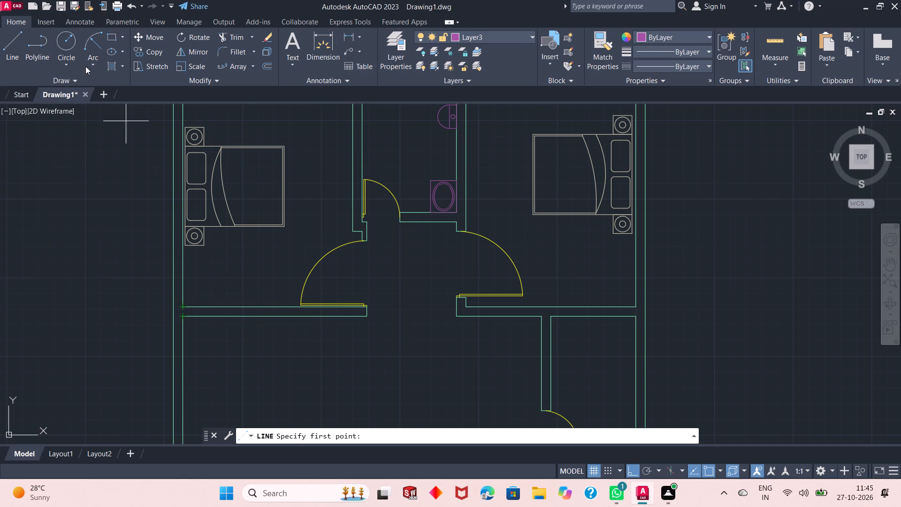
click(118, 39)
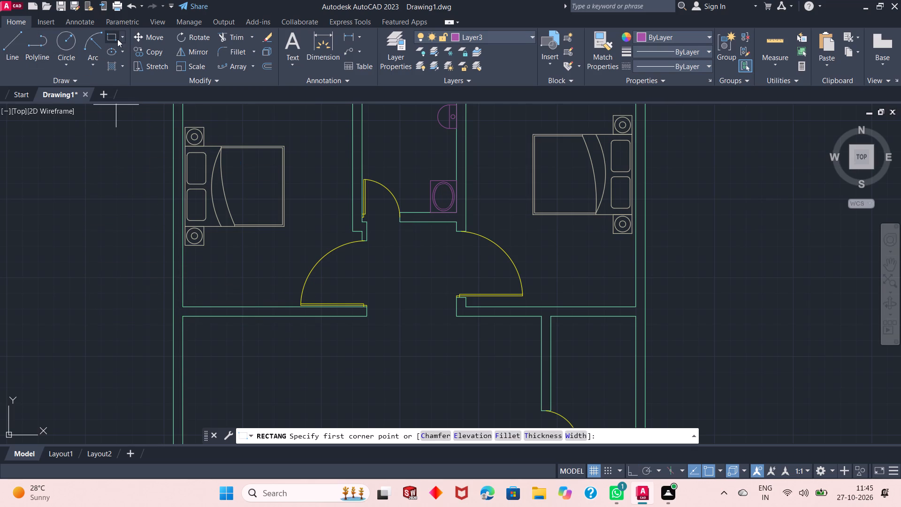
click(179, 309)
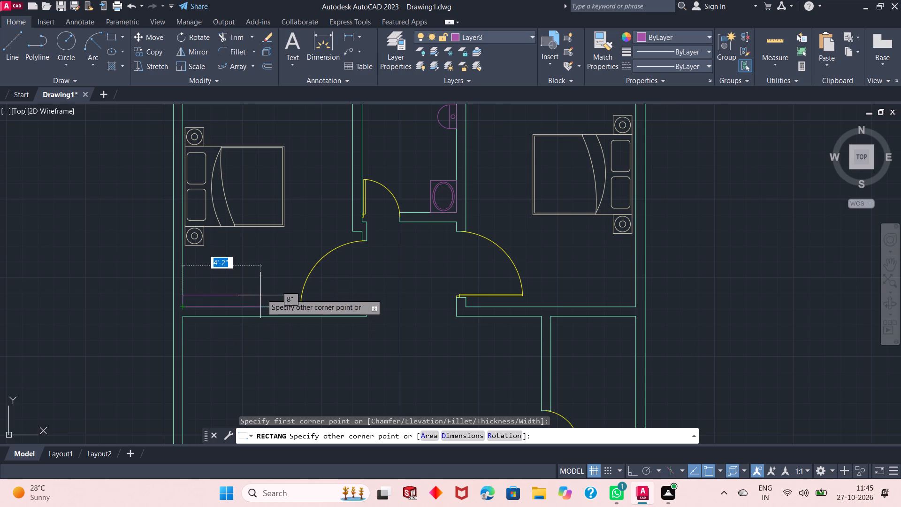
key(4)
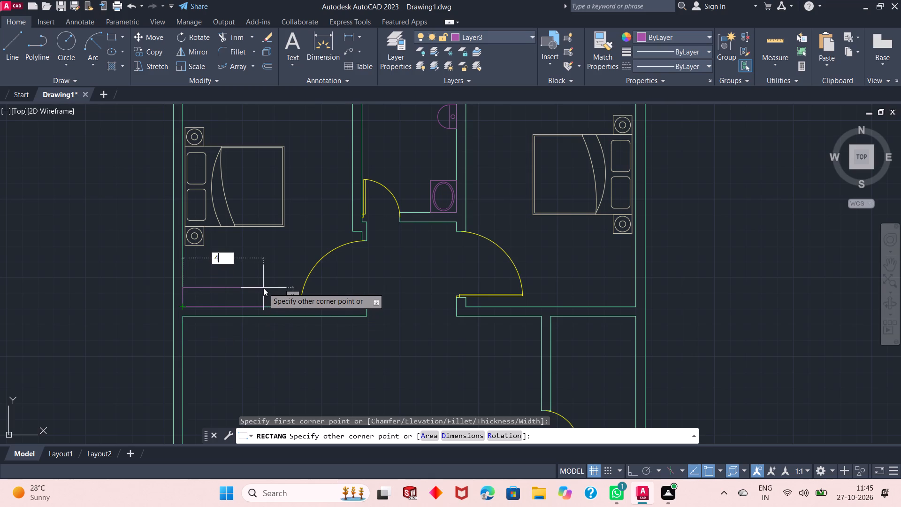
key(apostrophe)
key(Tab)
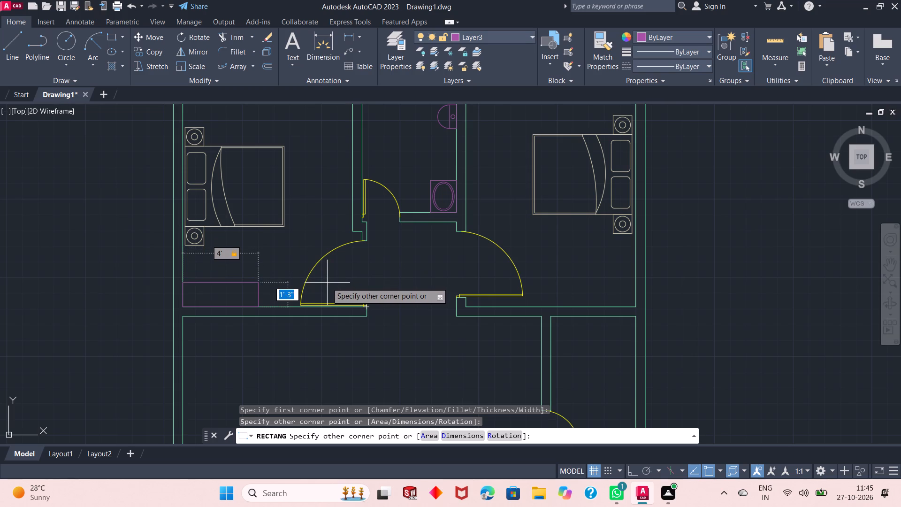
text(1'6")
key(Return)
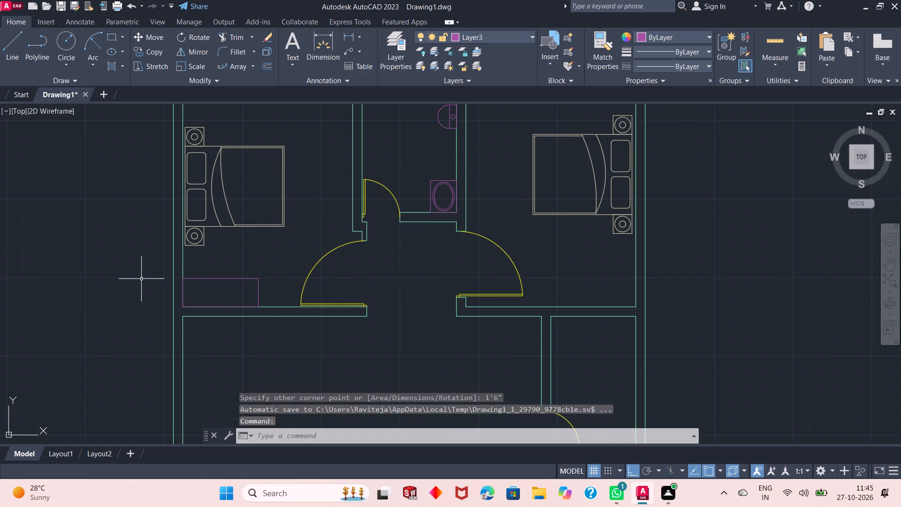
Measure the sides of the rectangle in the west bedroom's southwest corner.
scroll(139, 282, down, 2)
scroll(165, 269, up, 3)
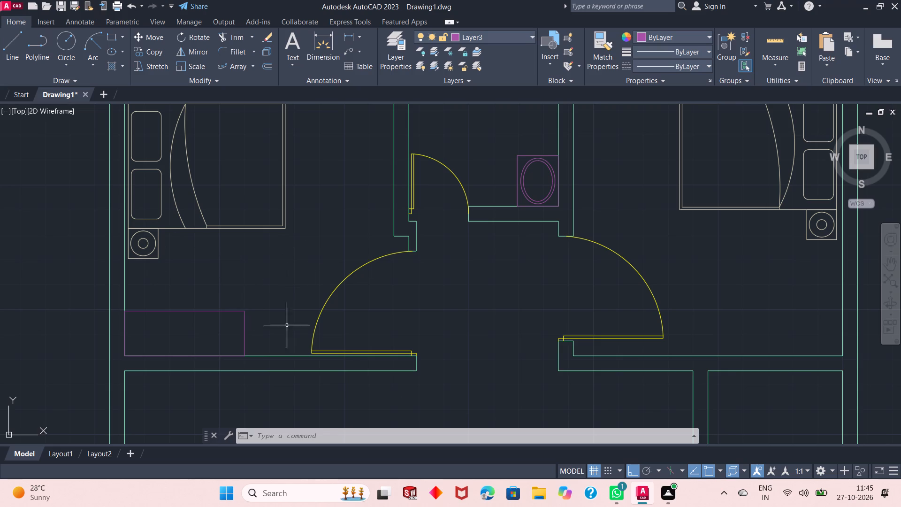
key(grave)
key(Escape)
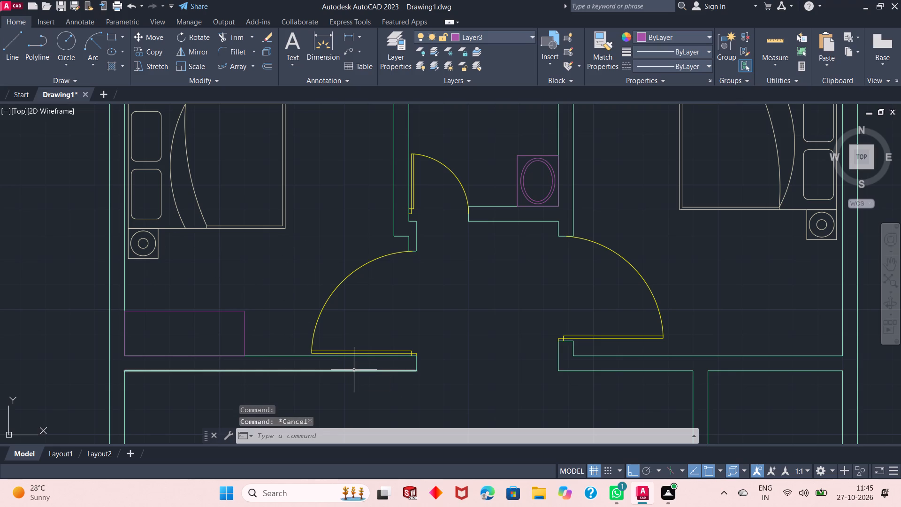
scroll(353, 370, down, 1)
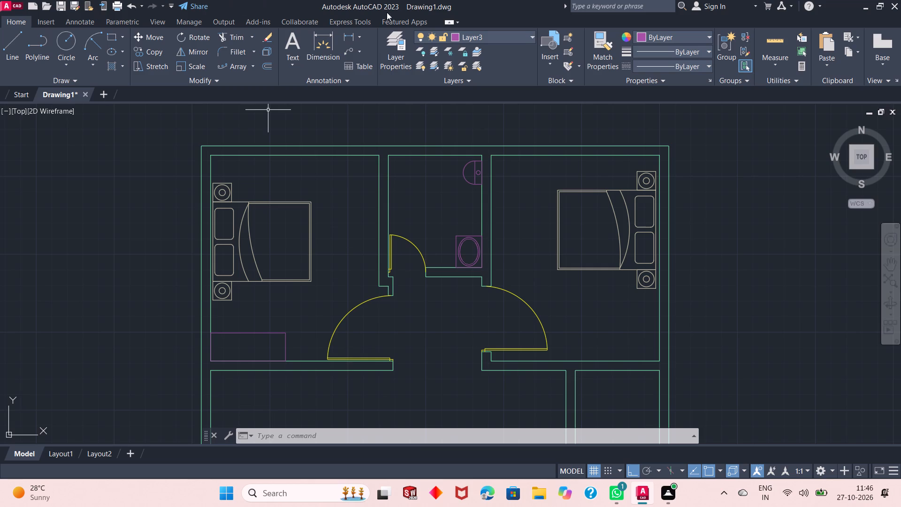
click(764, 36)
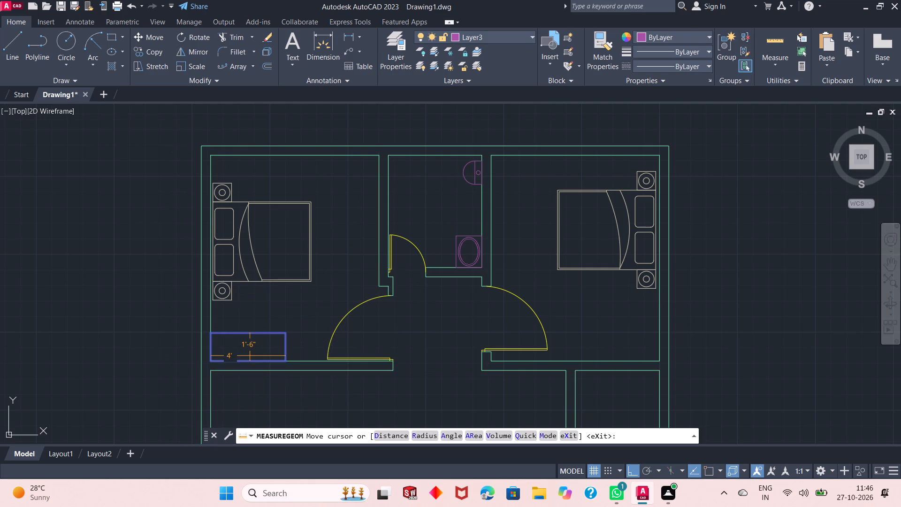
key(Escape)
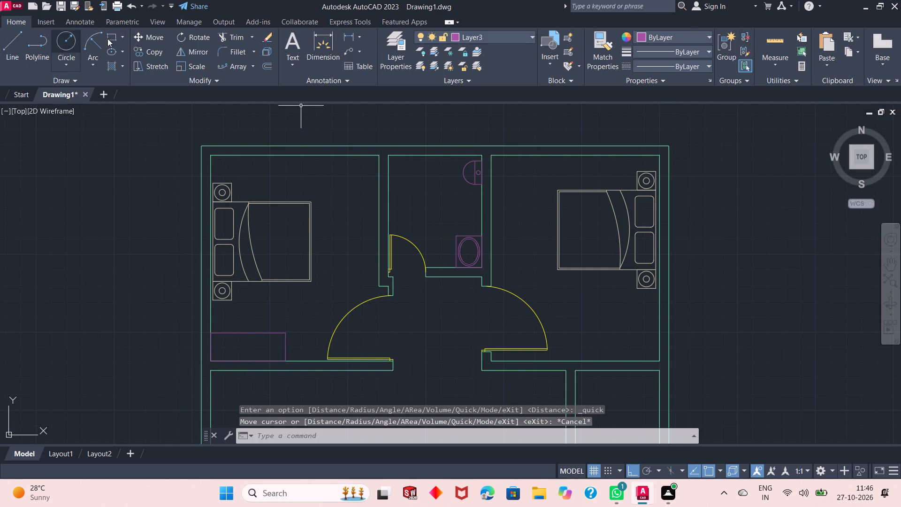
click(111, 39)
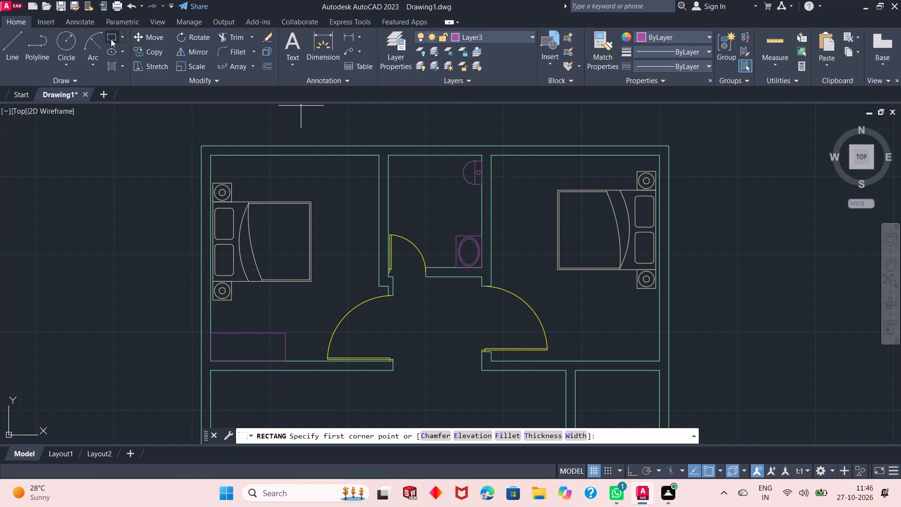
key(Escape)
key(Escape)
Draw an east-west centre line through the west bedroom's corner rectangle, joining the midpoints of its two short sides.
scroll(232, 389, up, 1)
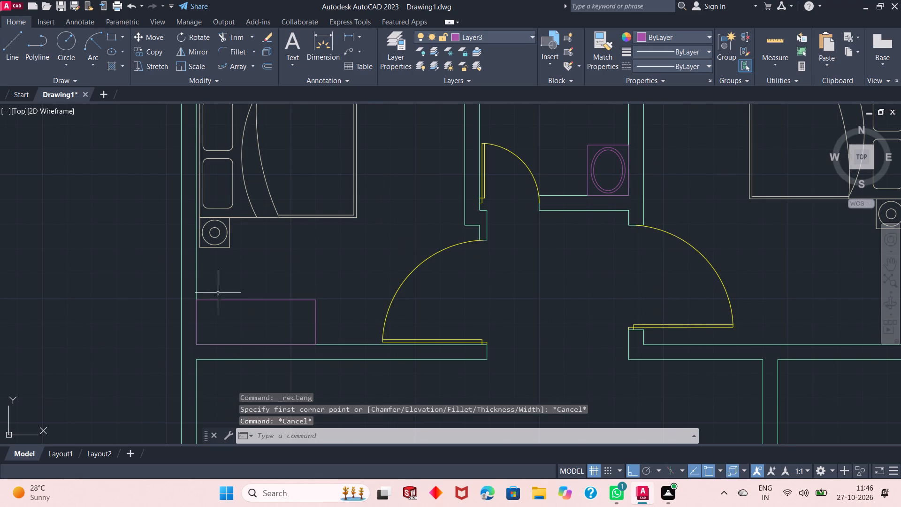
click(19, 38)
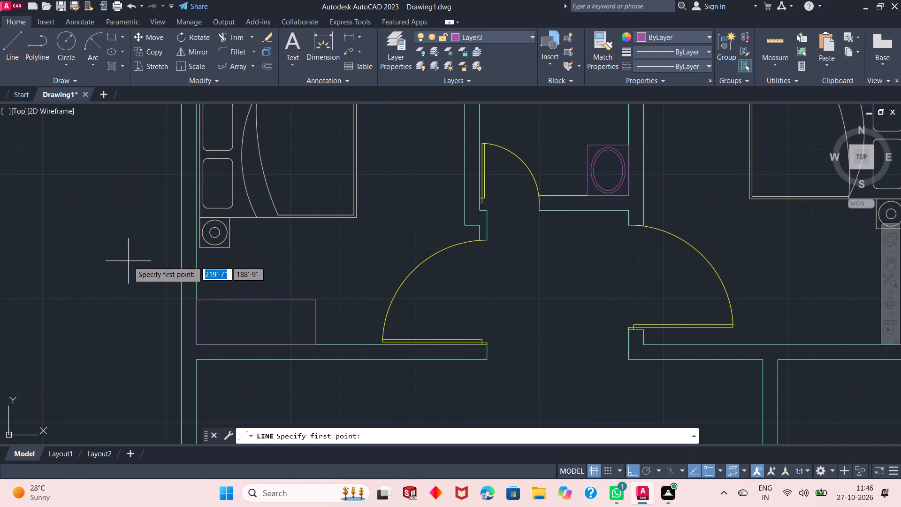
click(194, 322)
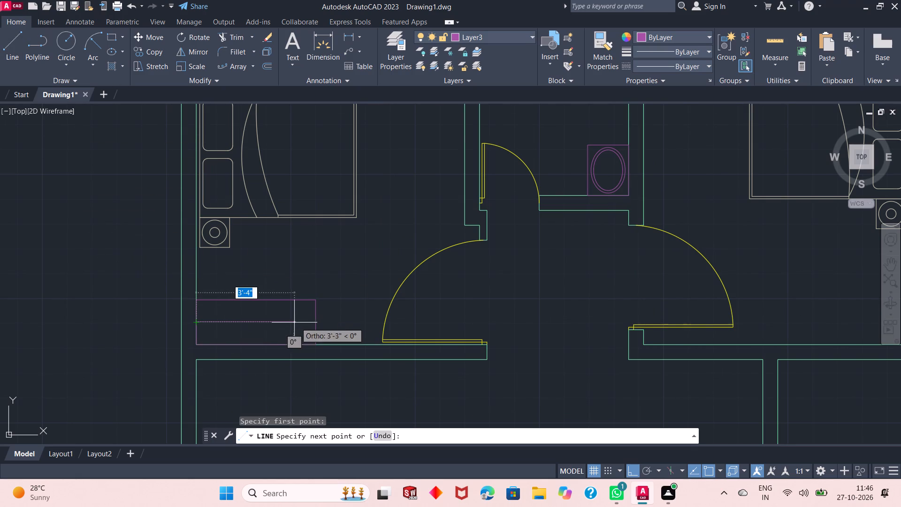
click(316, 326)
right_click(353, 289)
click(374, 298)
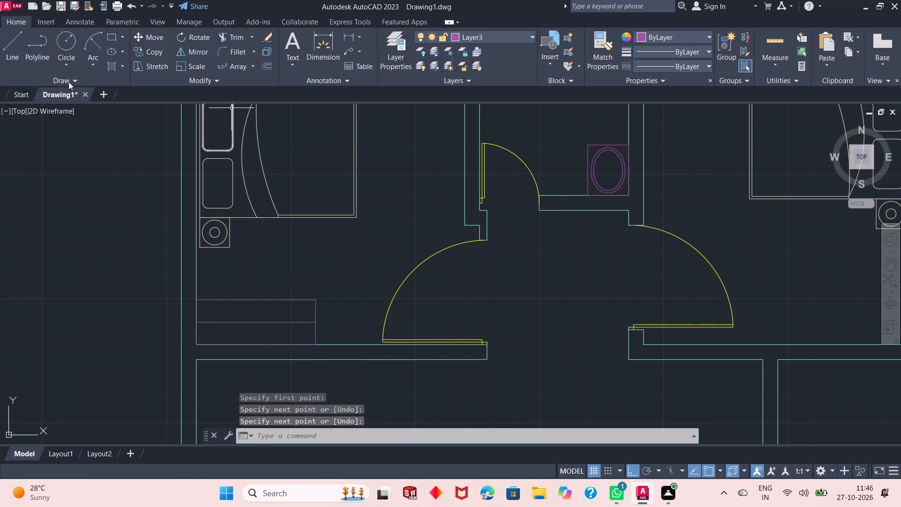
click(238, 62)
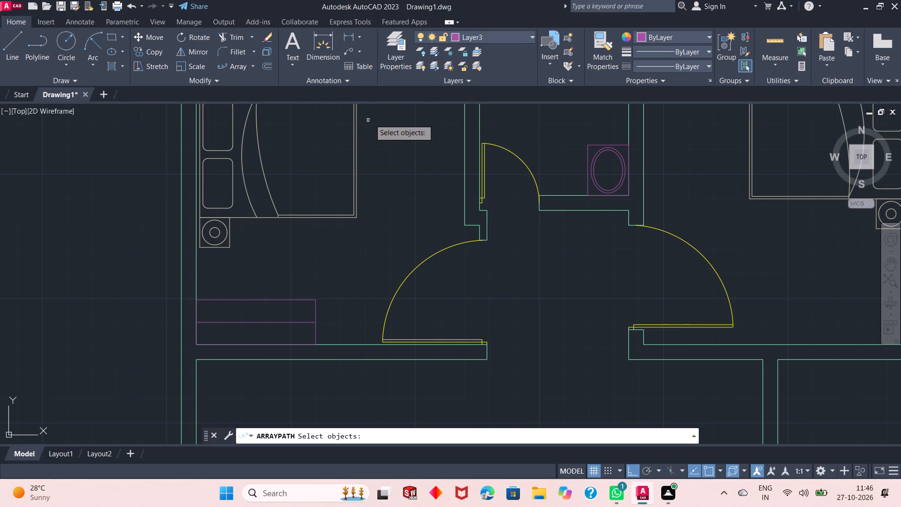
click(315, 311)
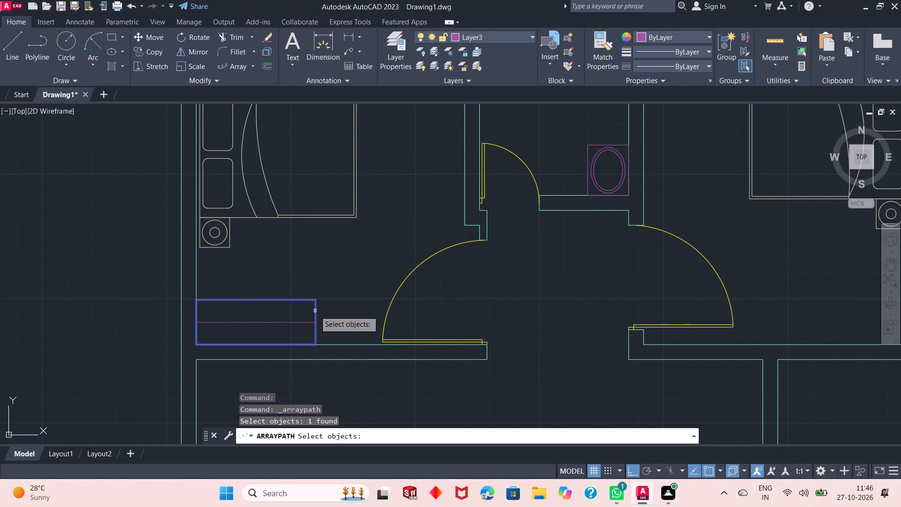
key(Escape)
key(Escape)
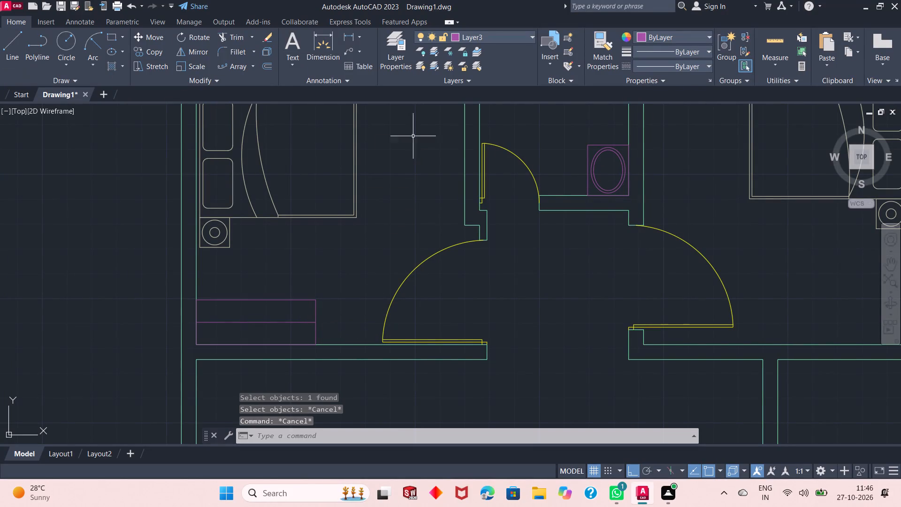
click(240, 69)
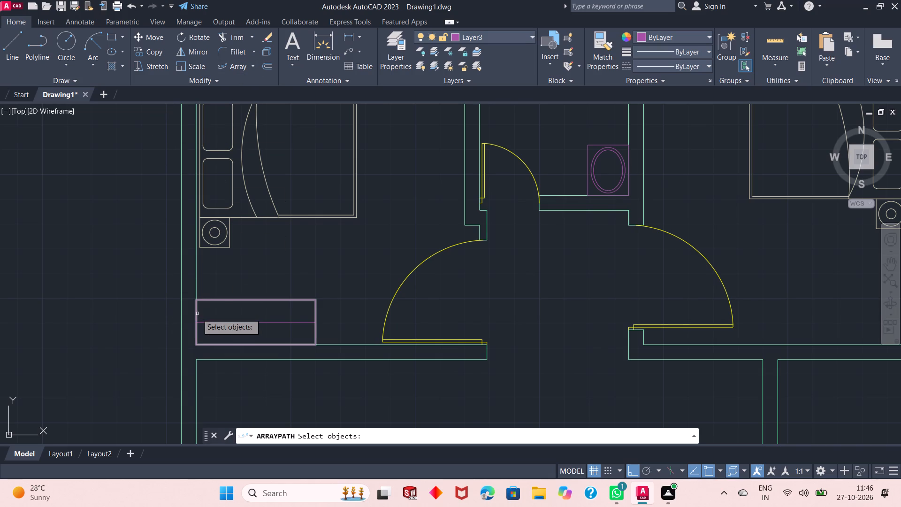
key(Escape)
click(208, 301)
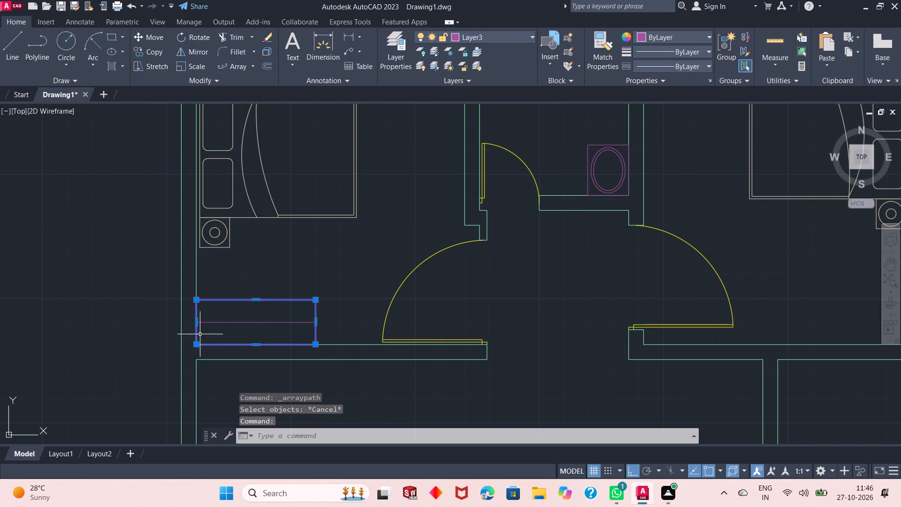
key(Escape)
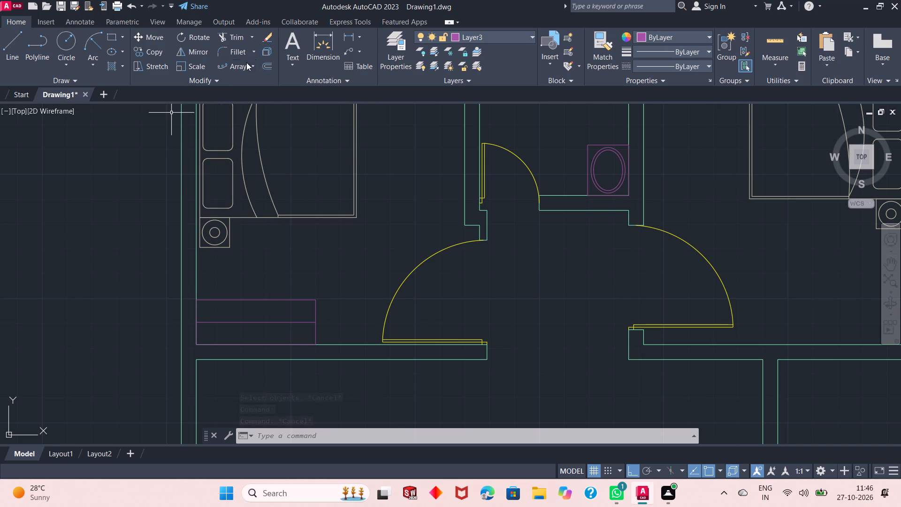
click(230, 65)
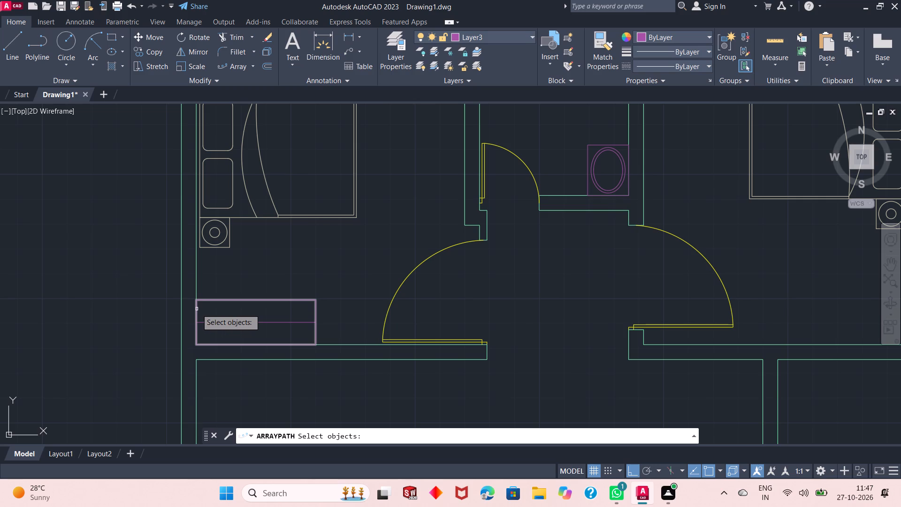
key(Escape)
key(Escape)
Explode the corner rectangle in the west bedroom into separate lines.
click(220, 300)
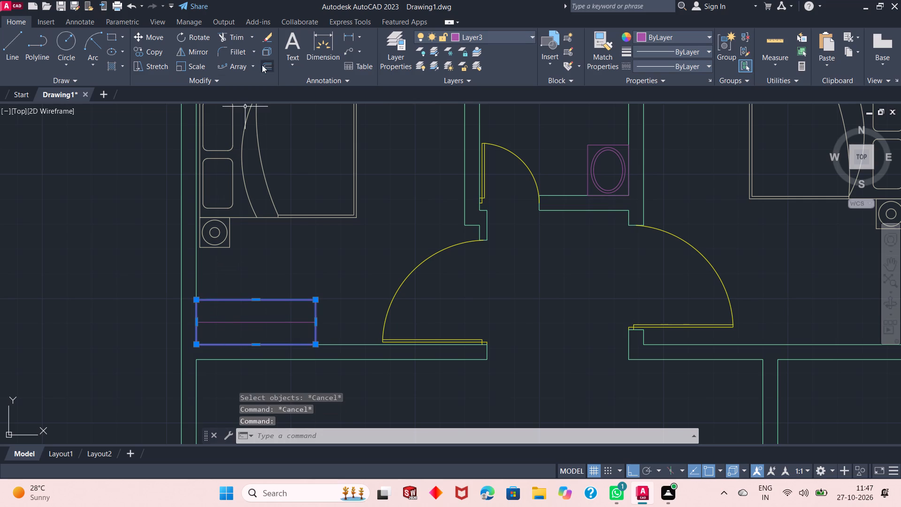
click(265, 56)
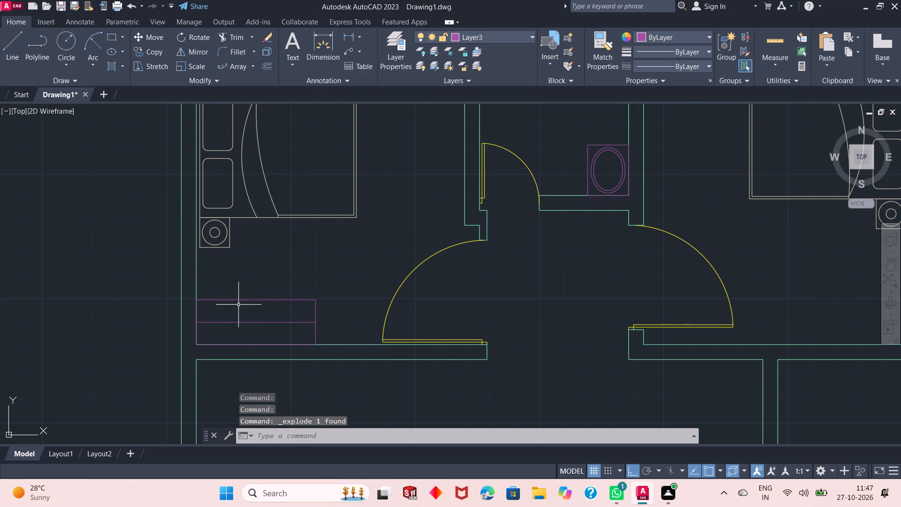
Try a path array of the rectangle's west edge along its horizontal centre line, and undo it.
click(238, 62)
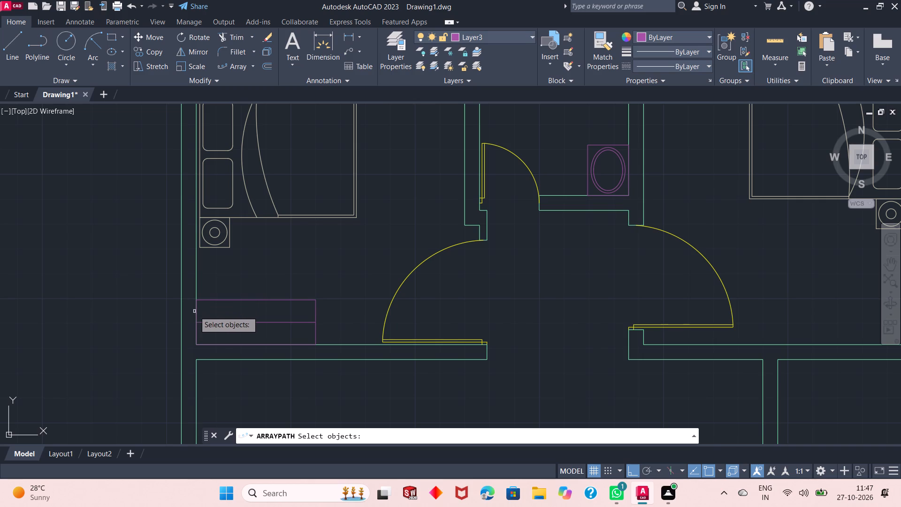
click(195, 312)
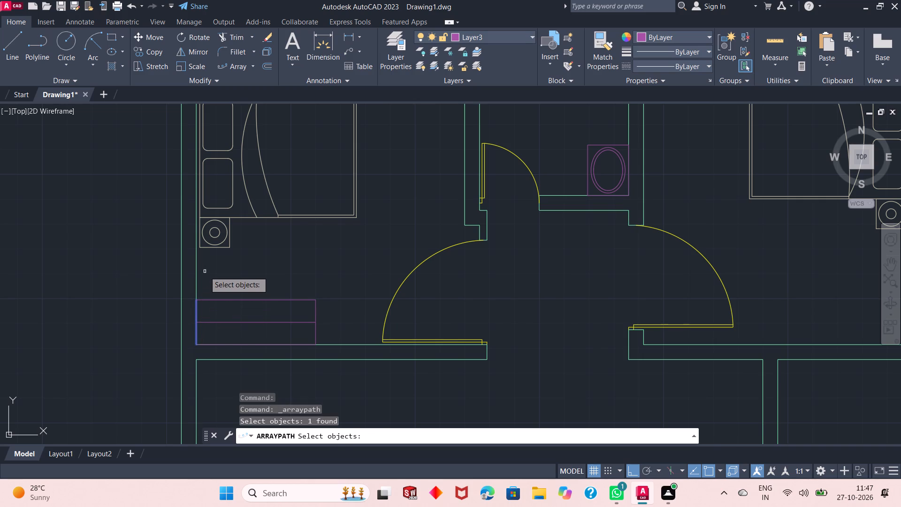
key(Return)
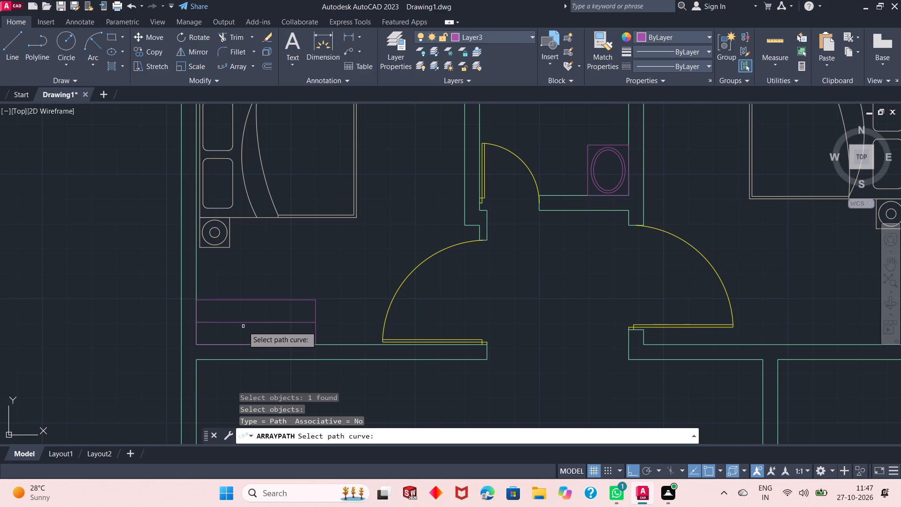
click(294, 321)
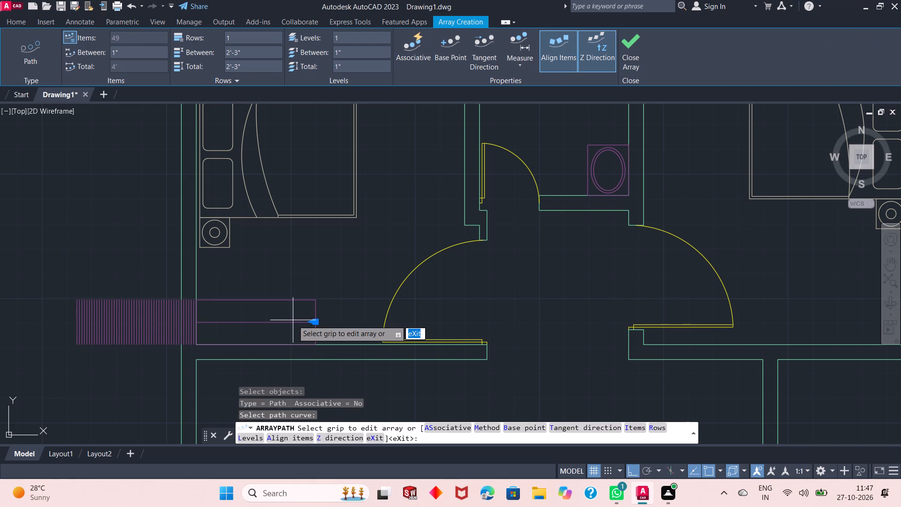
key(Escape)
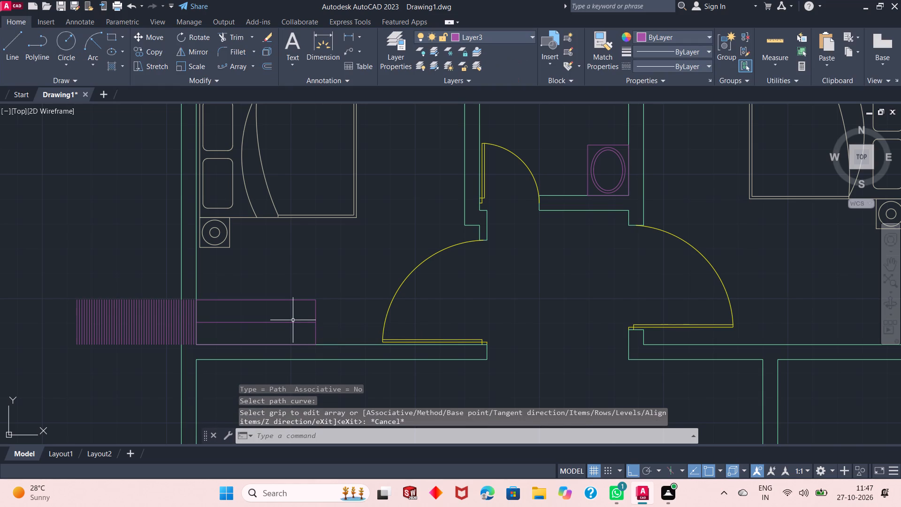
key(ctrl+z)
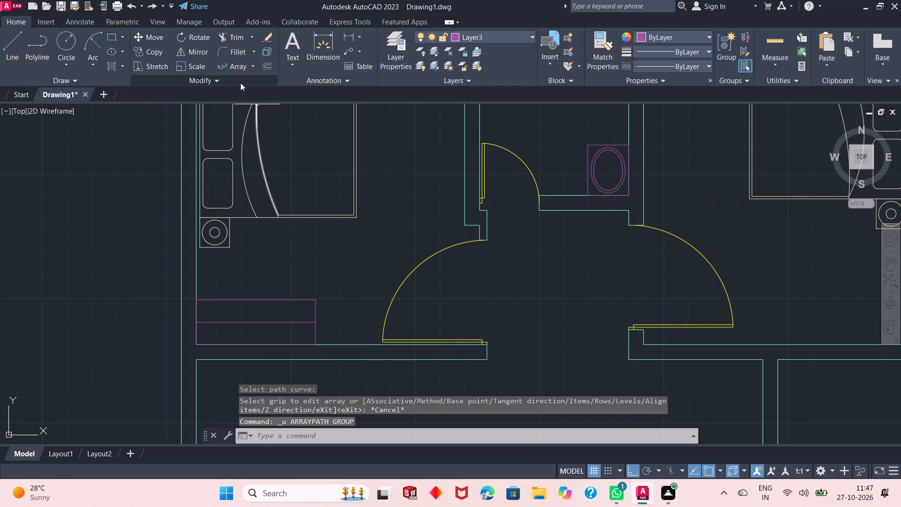
Path-array the corner unit's east edge along its east-west centre line with 6" spacing between items.
click(235, 69)
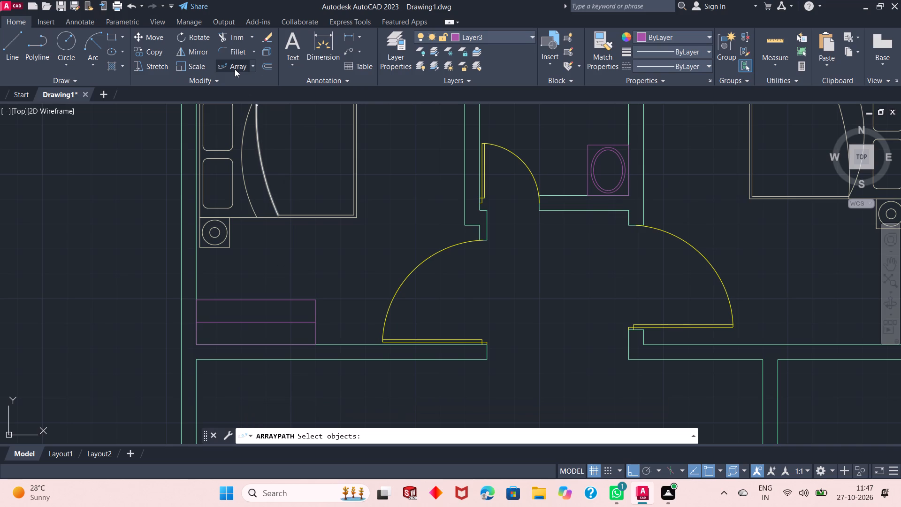
click(316, 309)
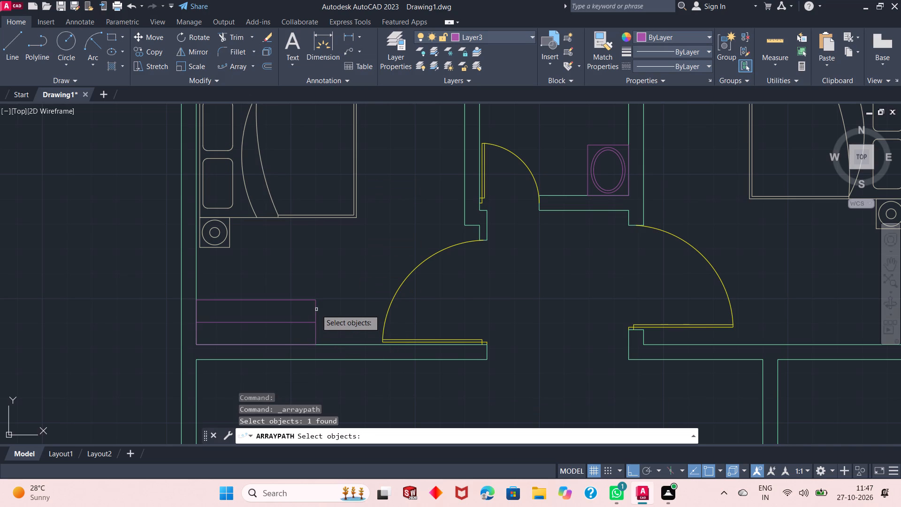
key(space)
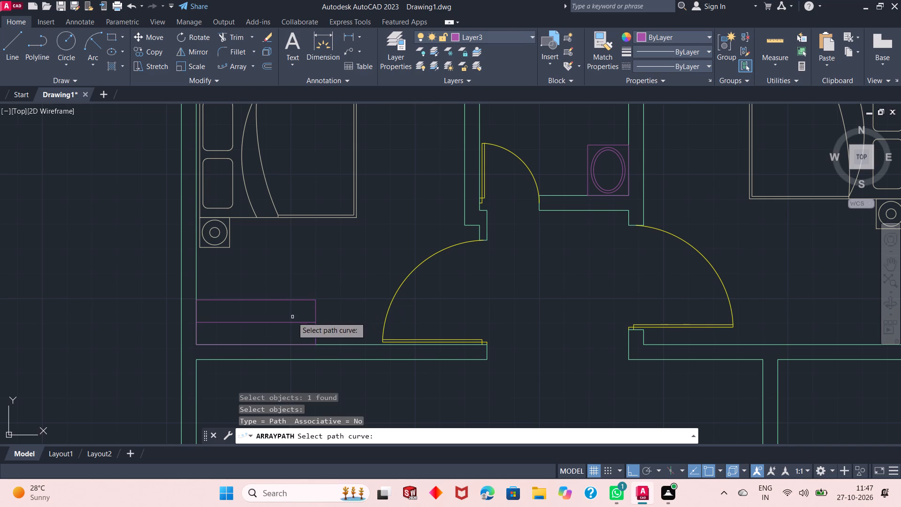
click(292, 322)
double_click(131, 52)
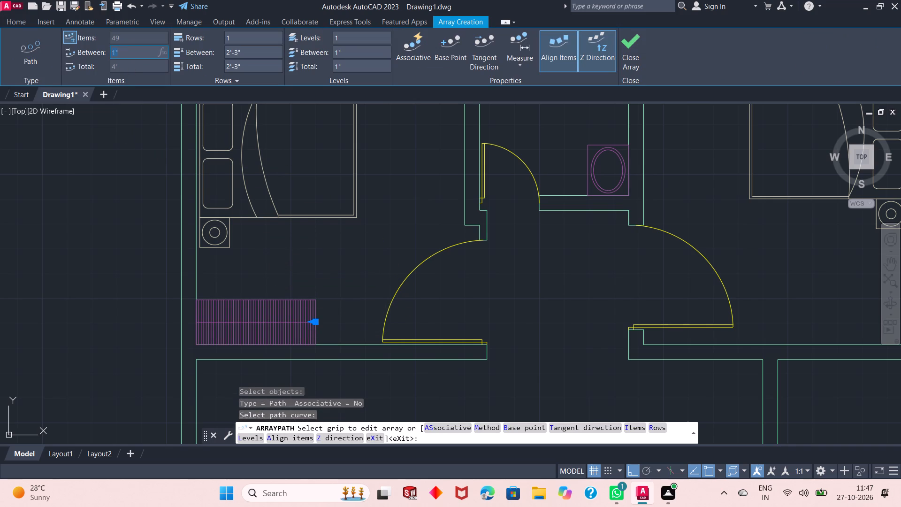
text(6")
key(Return)
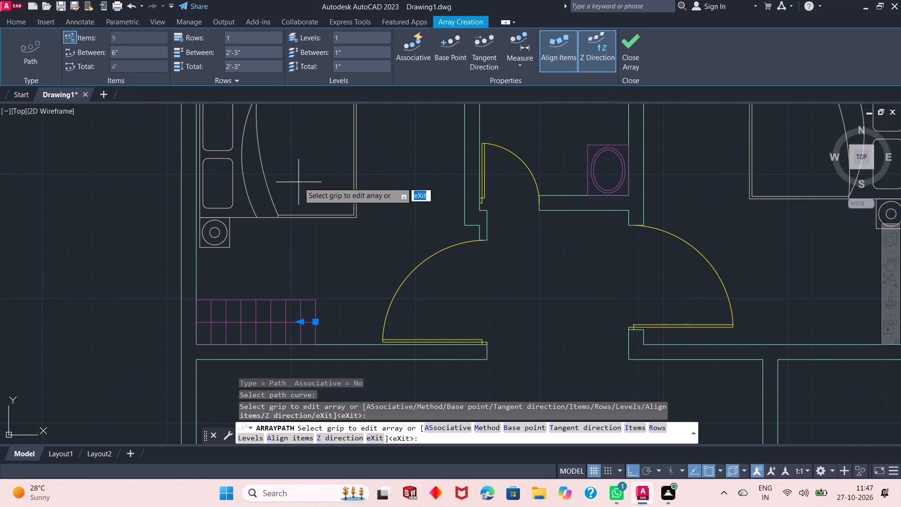
click(626, 44)
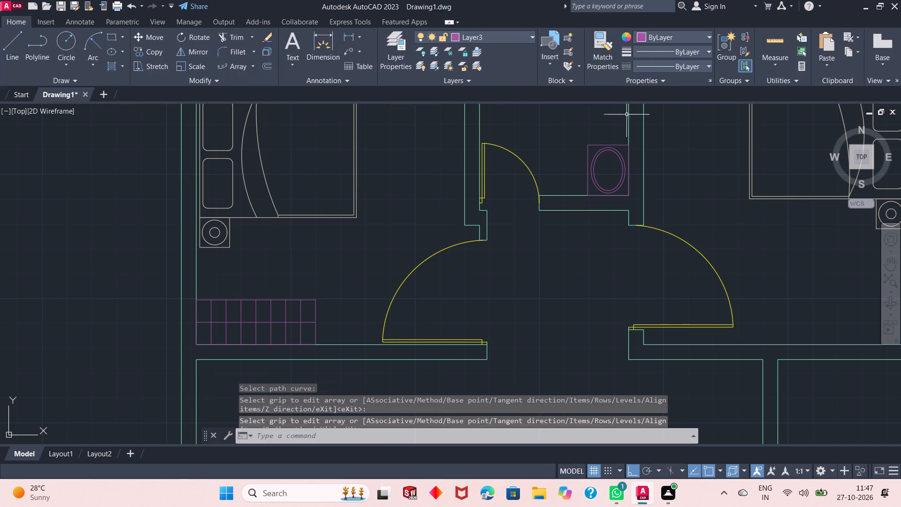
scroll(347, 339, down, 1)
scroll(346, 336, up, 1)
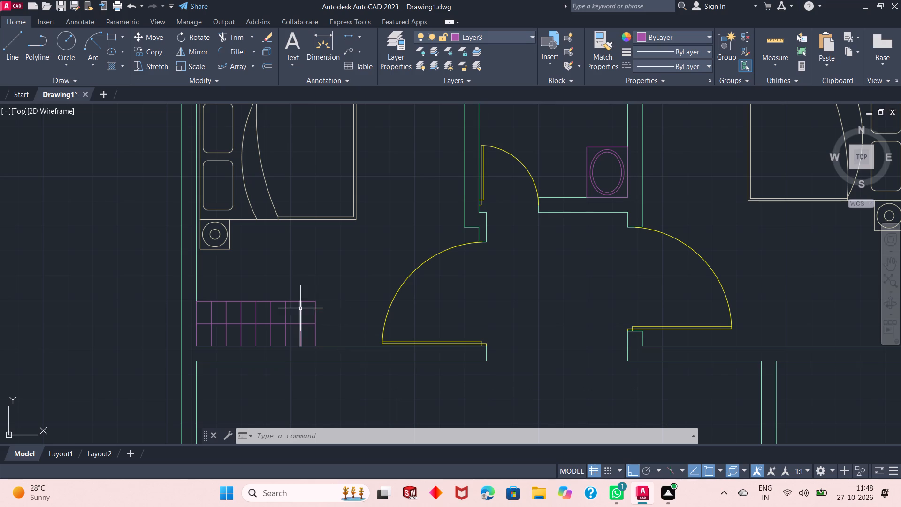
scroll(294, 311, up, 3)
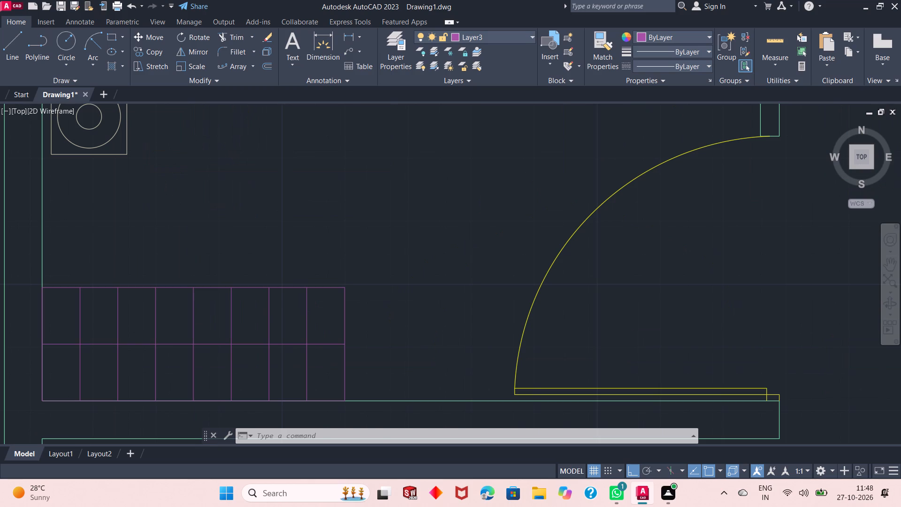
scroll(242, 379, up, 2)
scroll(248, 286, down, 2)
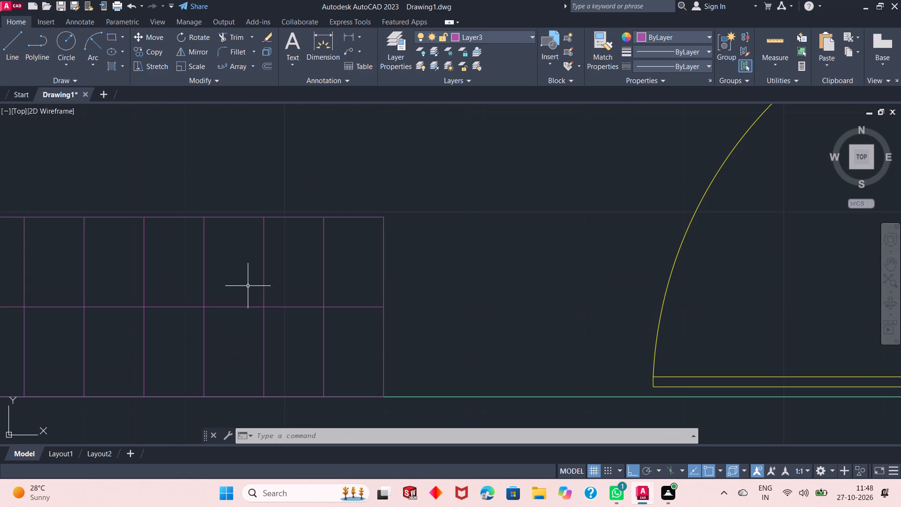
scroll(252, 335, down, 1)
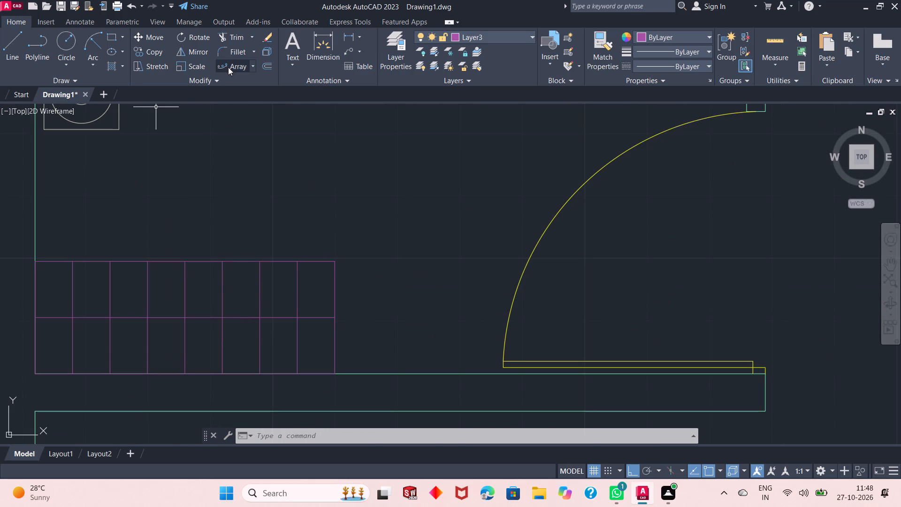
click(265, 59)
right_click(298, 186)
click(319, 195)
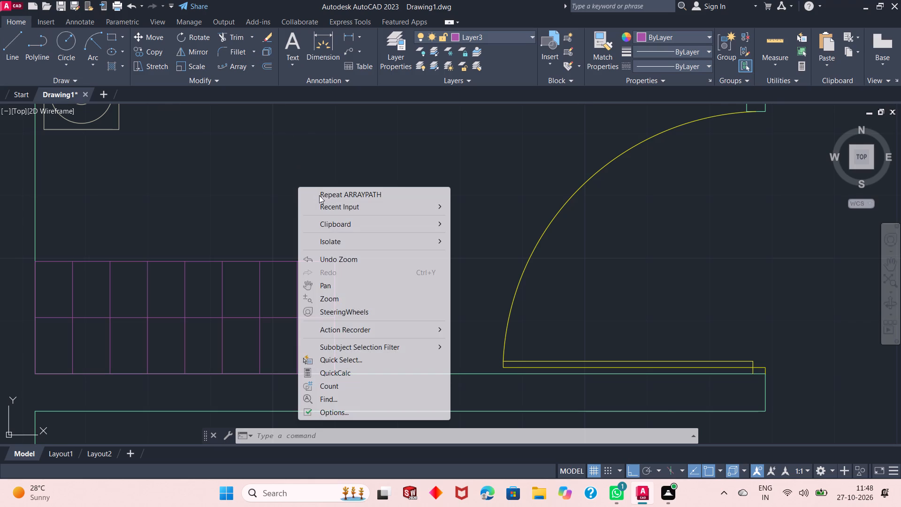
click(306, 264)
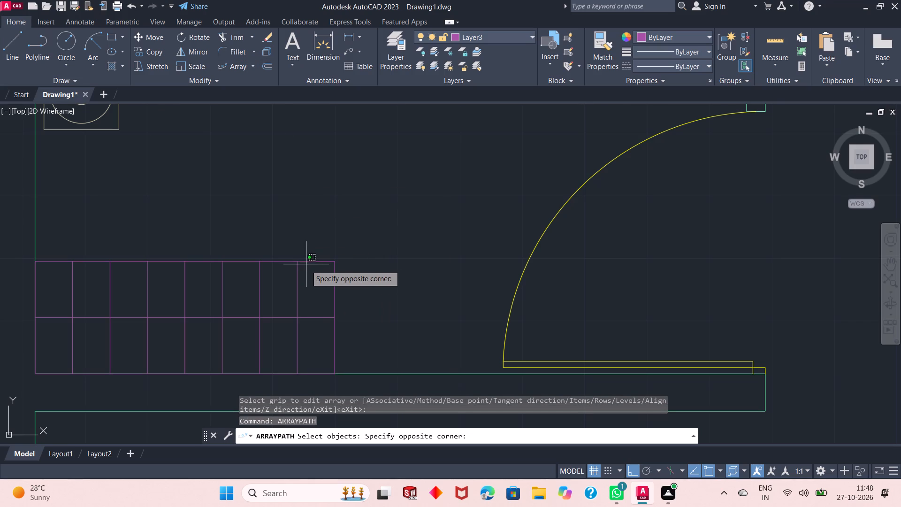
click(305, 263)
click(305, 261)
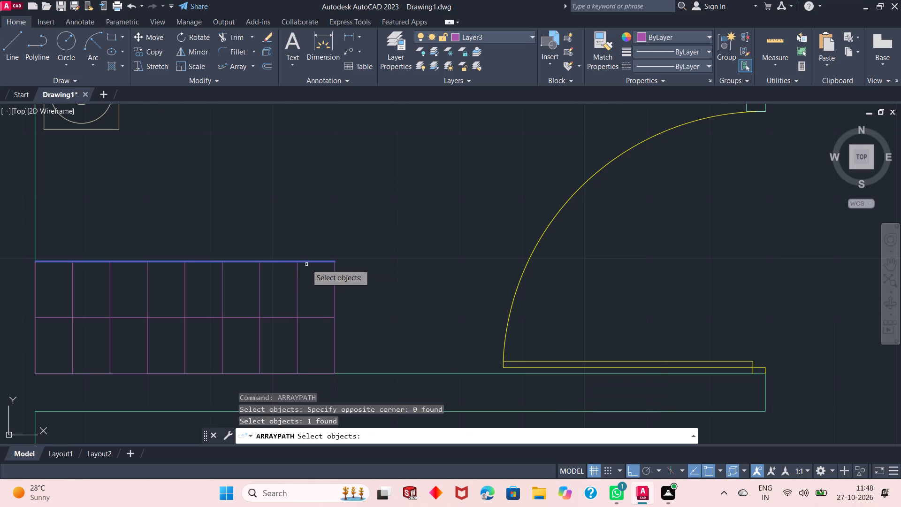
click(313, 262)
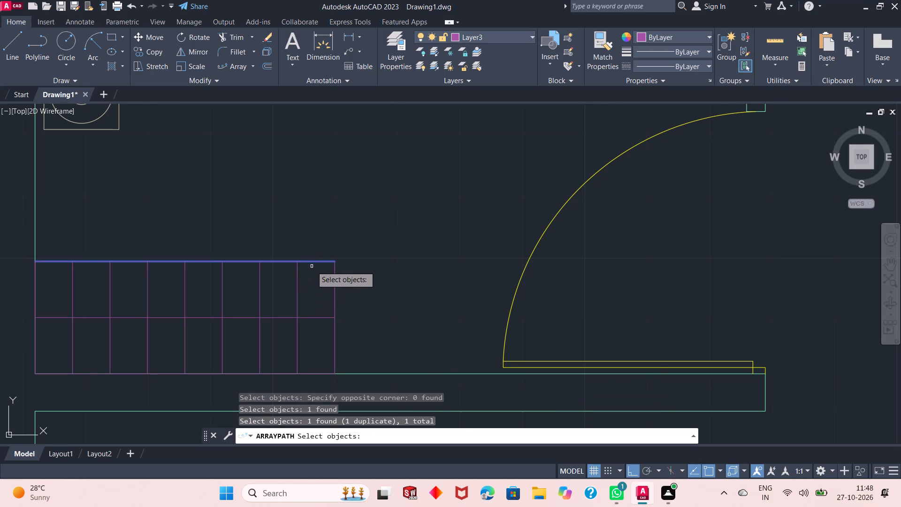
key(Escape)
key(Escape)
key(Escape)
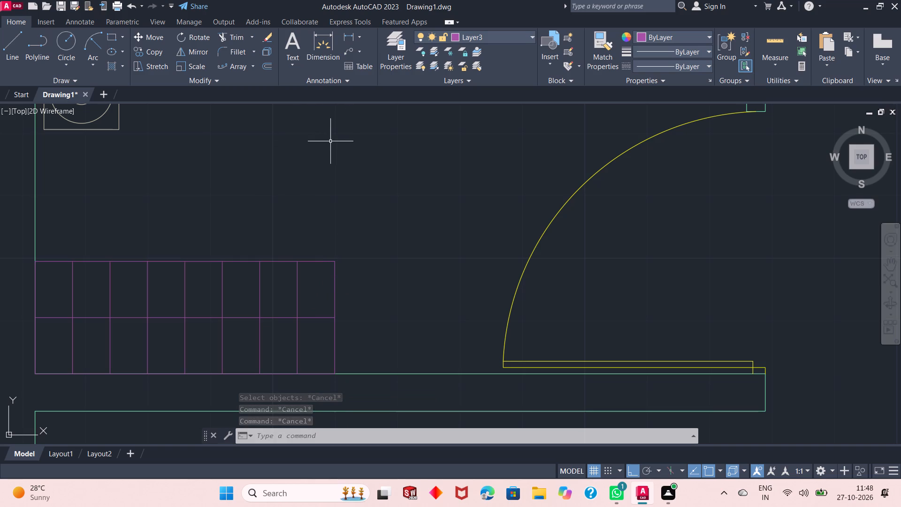
Offset the north and south long edges of the corner unit 1" inward.
click(261, 65)
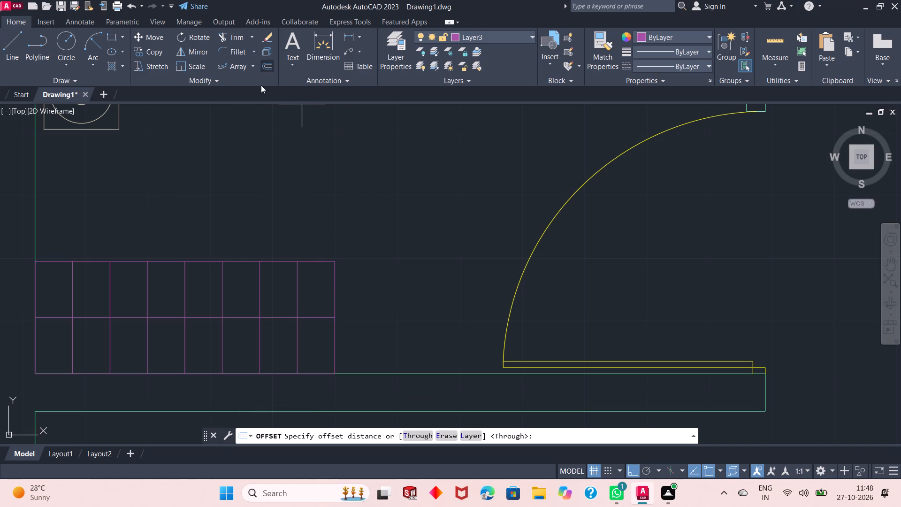
right_click(263, 146)
click(274, 153)
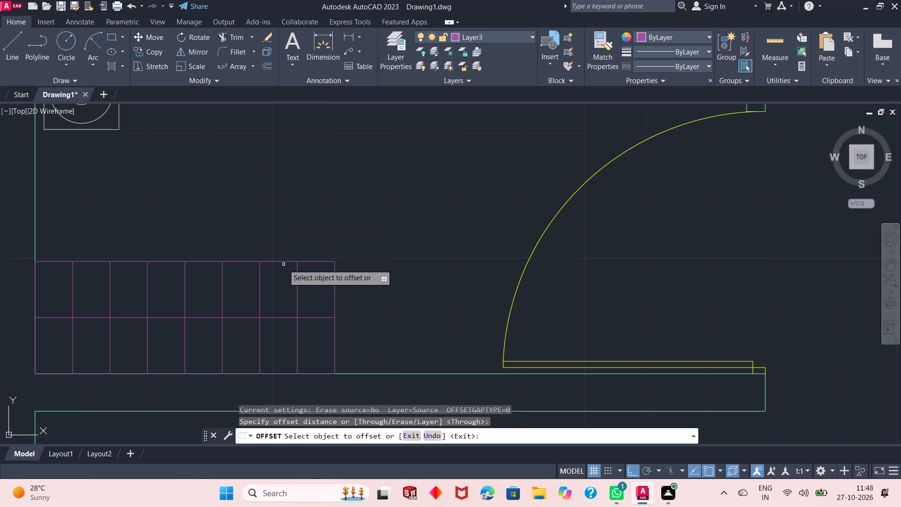
click(282, 260)
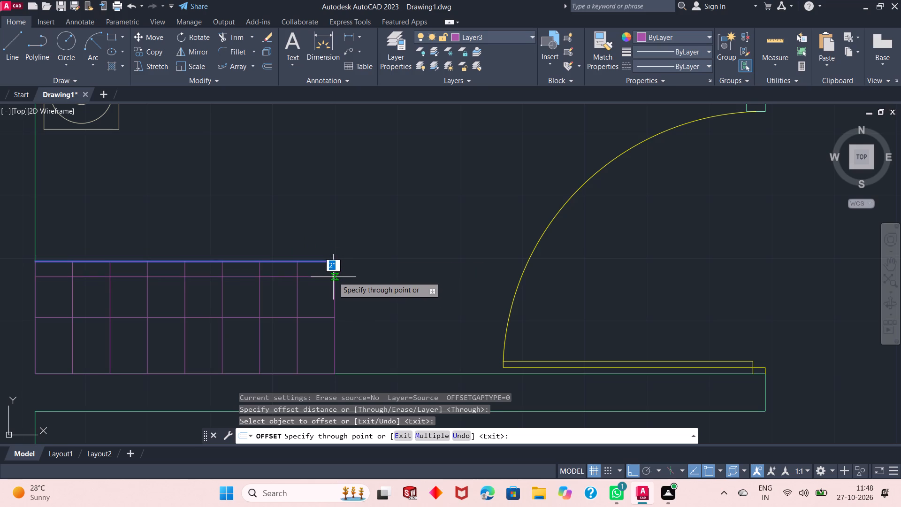
scroll(333, 276, up, 2)
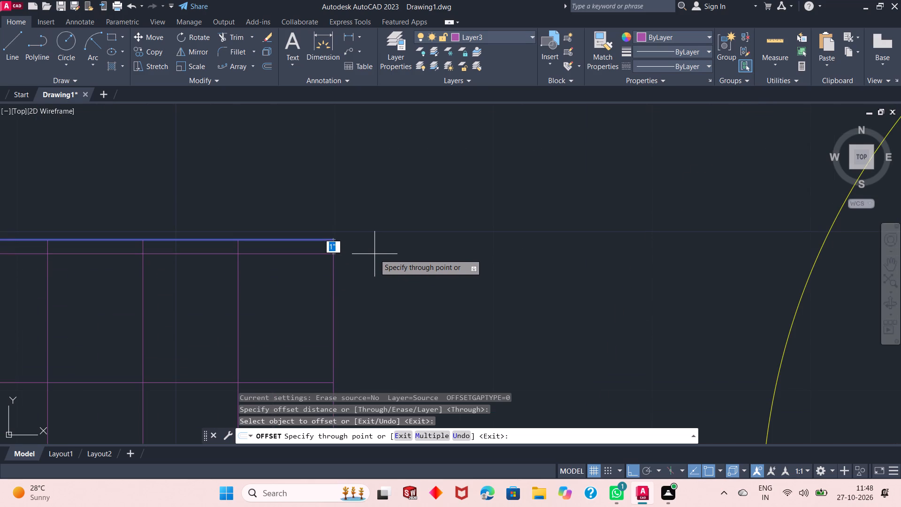
key(1)
key(shift+quotedbl)
key(Return)
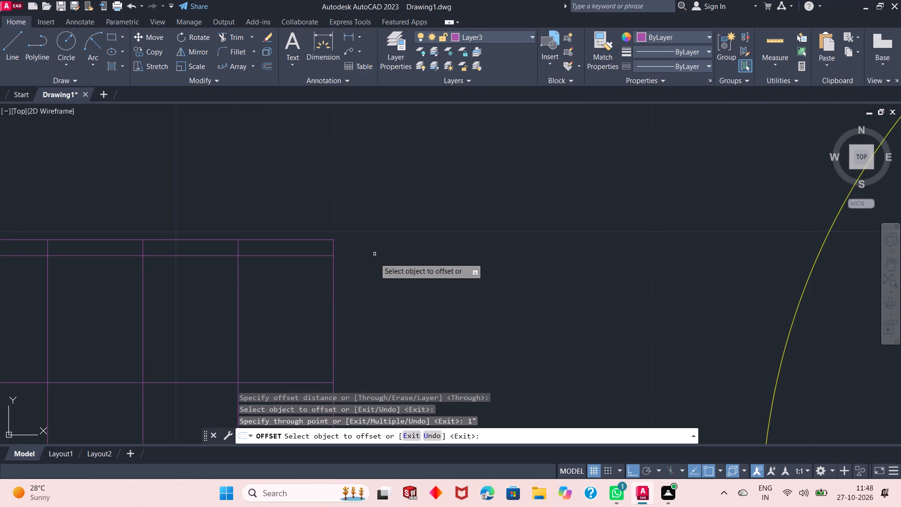
scroll(291, 284, down, 4)
scroll(280, 322, up, 3)
click(277, 320)
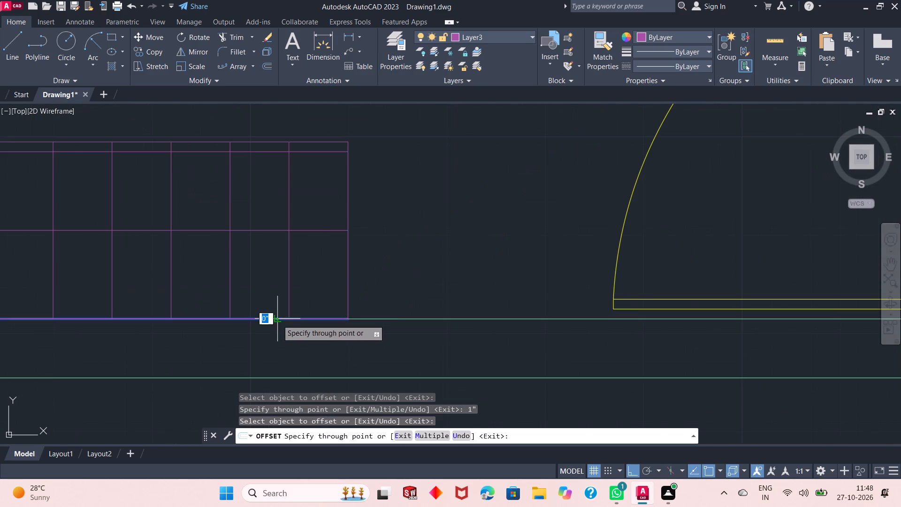
text(1")
key(Return)
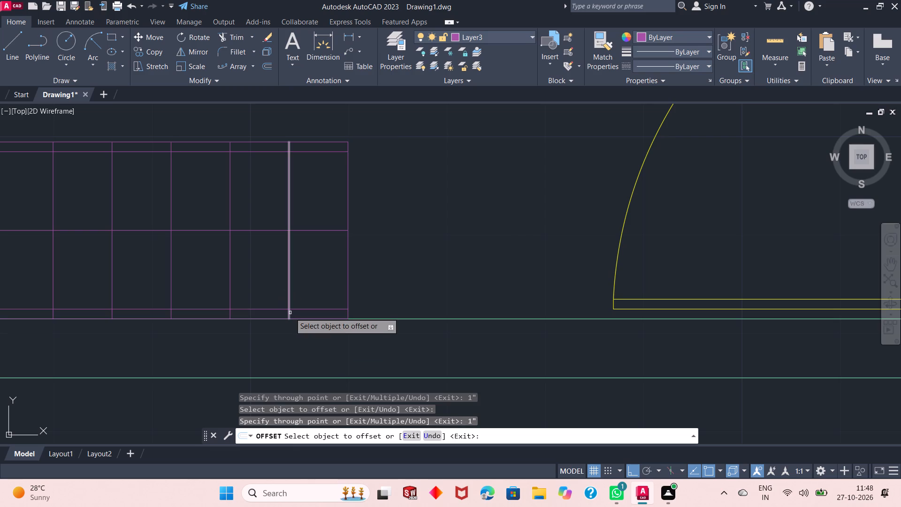
right_click(406, 170)
click(420, 176)
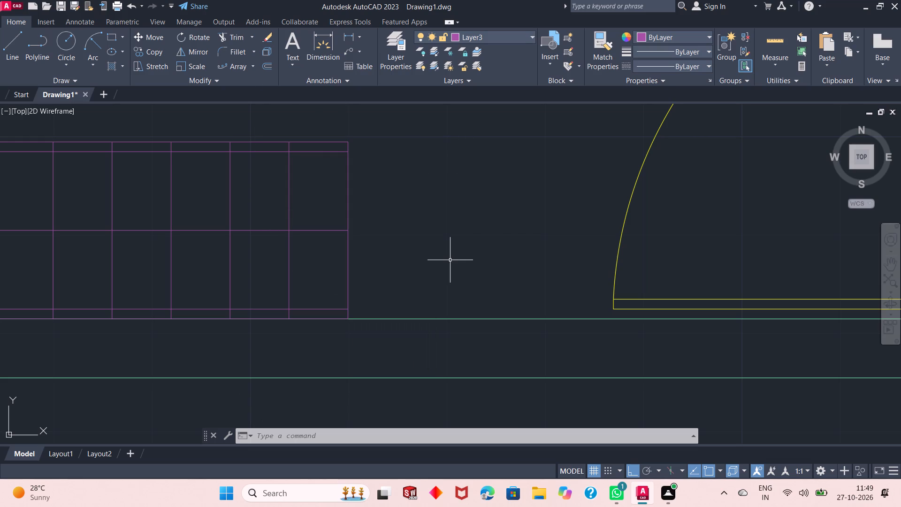
Trim the ends of the unit's divider lines between its long edges and the inset lines on both sides.
scroll(383, 239, down, 1)
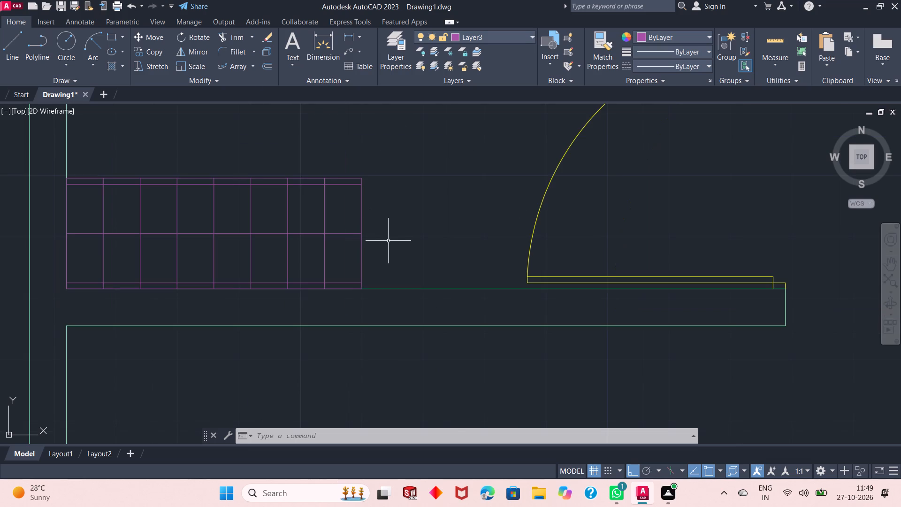
click(223, 34)
scroll(95, 226, up, 1)
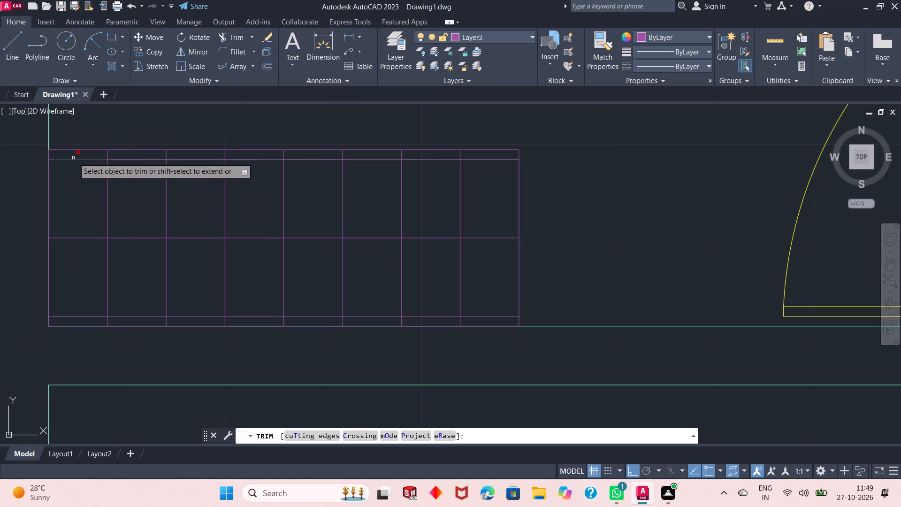
click(91, 154)
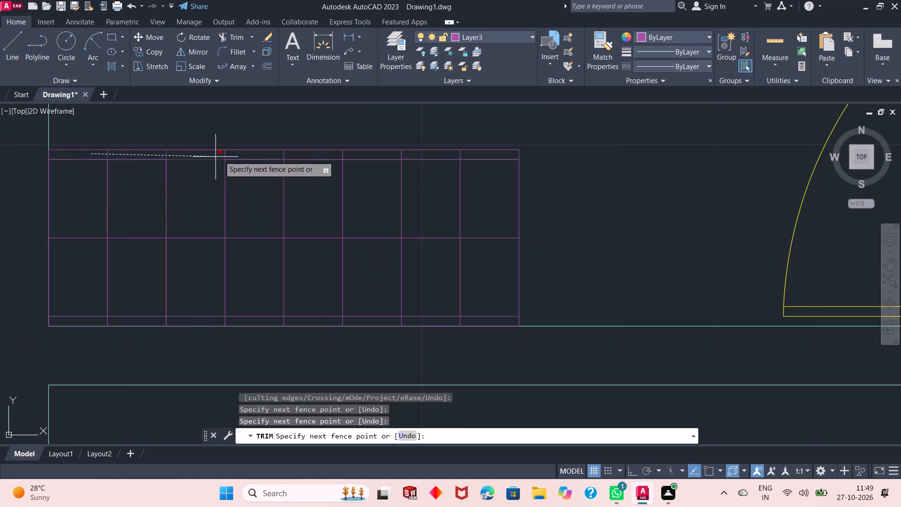
click(475, 154)
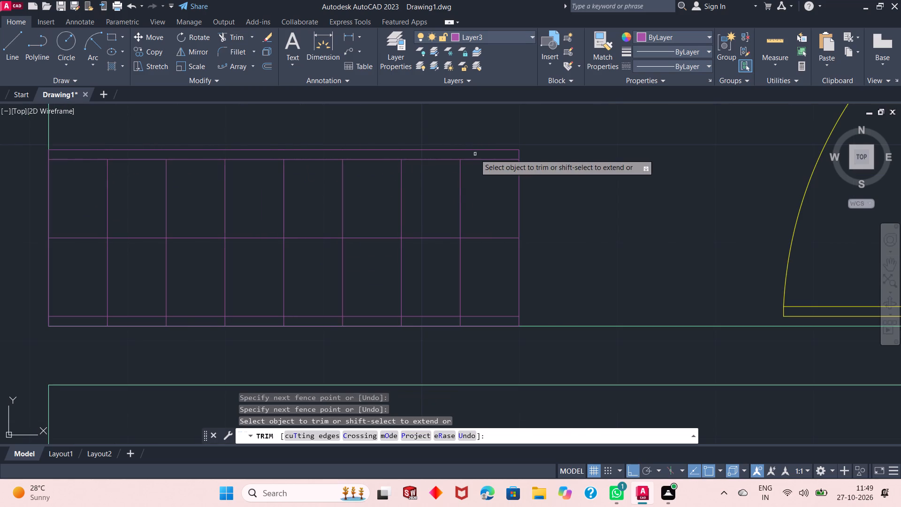
click(483, 323)
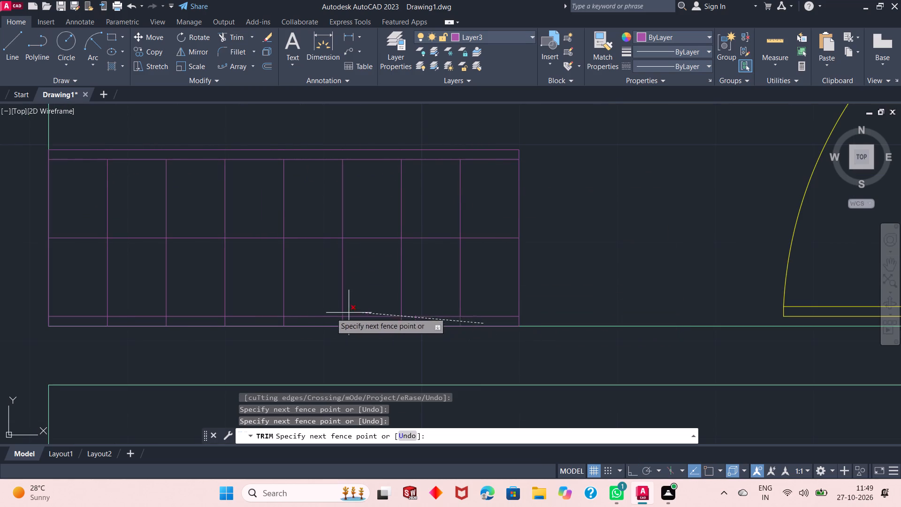
click(101, 323)
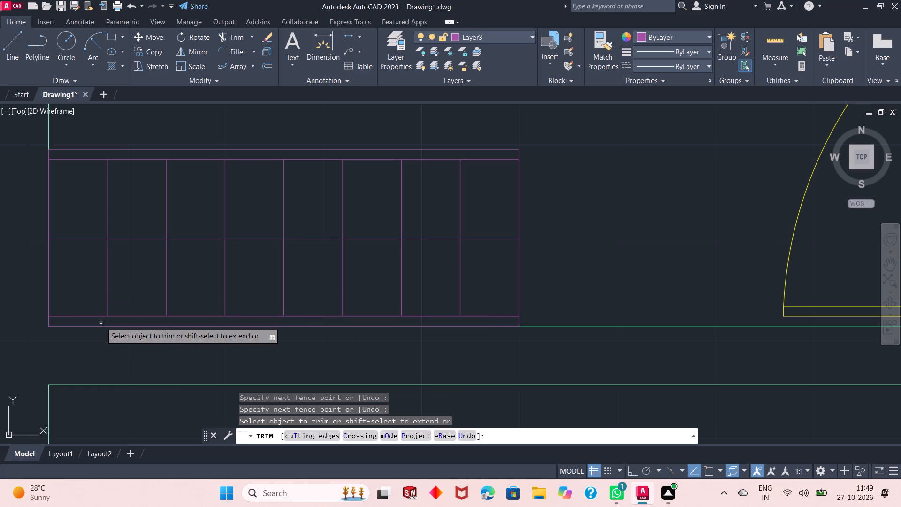
right_click(563, 188)
click(585, 195)
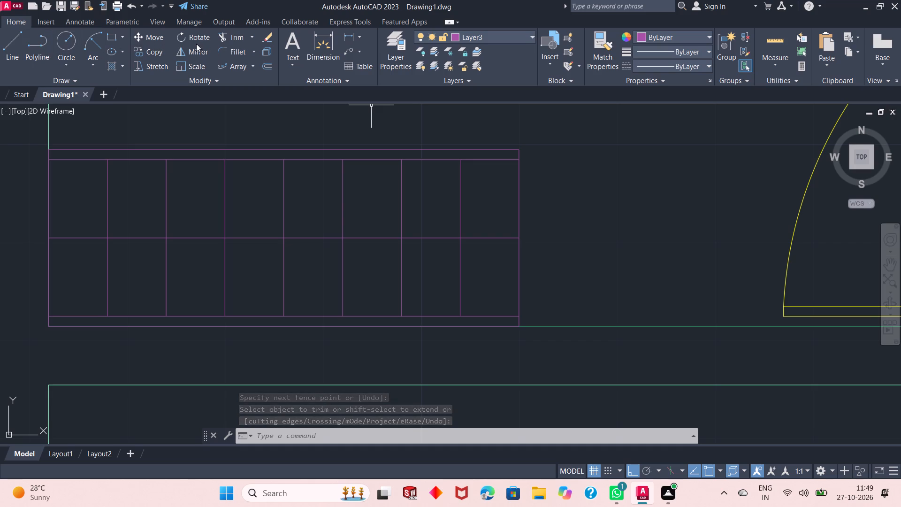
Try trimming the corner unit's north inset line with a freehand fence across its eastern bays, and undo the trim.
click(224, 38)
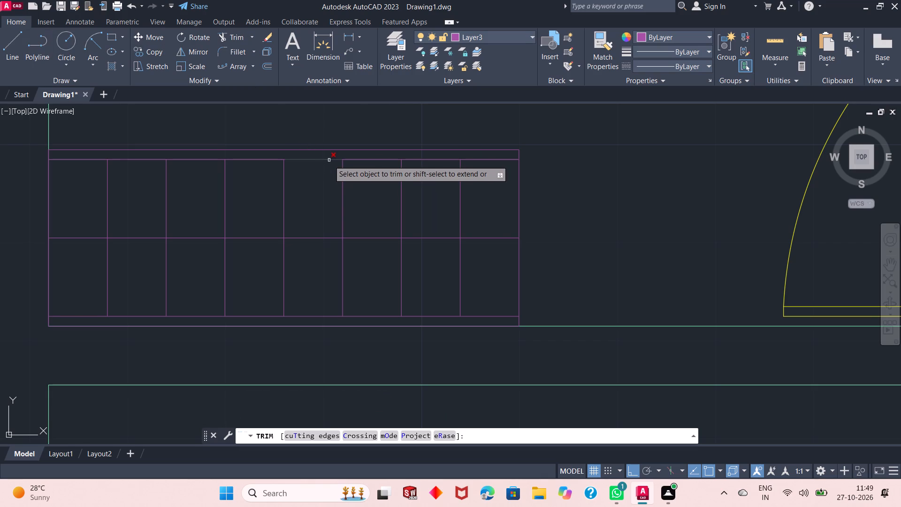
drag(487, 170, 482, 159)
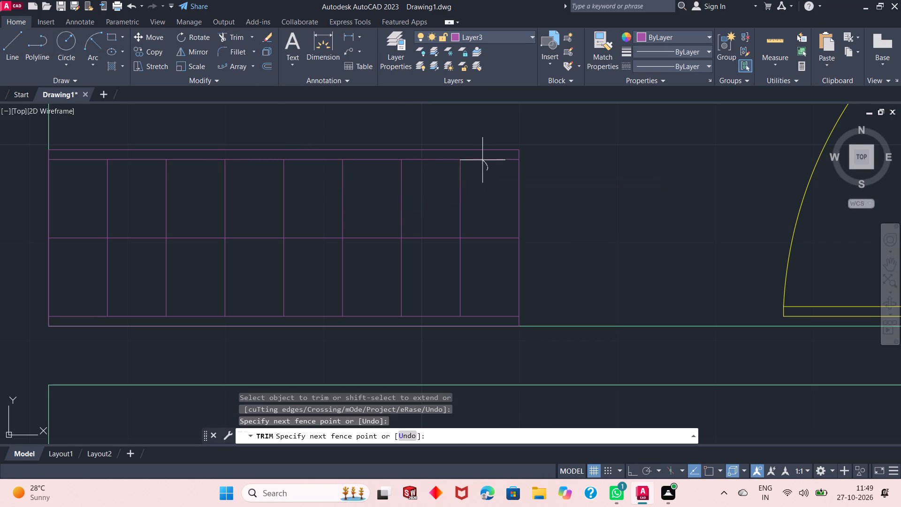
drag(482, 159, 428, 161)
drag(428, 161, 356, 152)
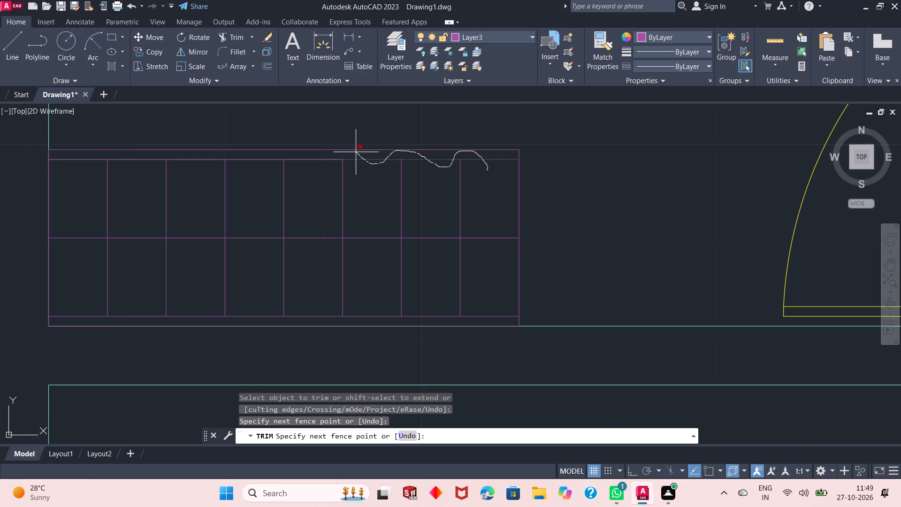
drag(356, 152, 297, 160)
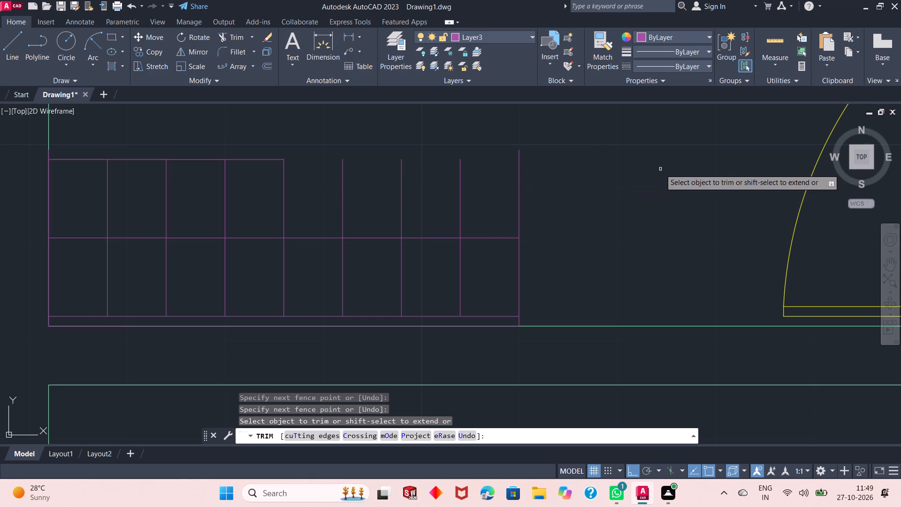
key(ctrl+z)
Trim away the inset line along the corner unit's north edge, keeping the outer edge.
scroll(480, 153, up, 2)
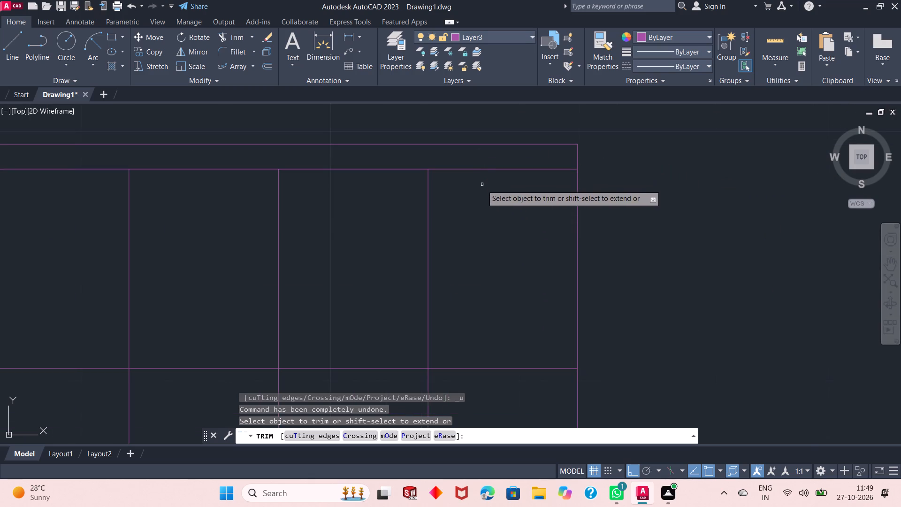
drag(482, 185, 220, 174)
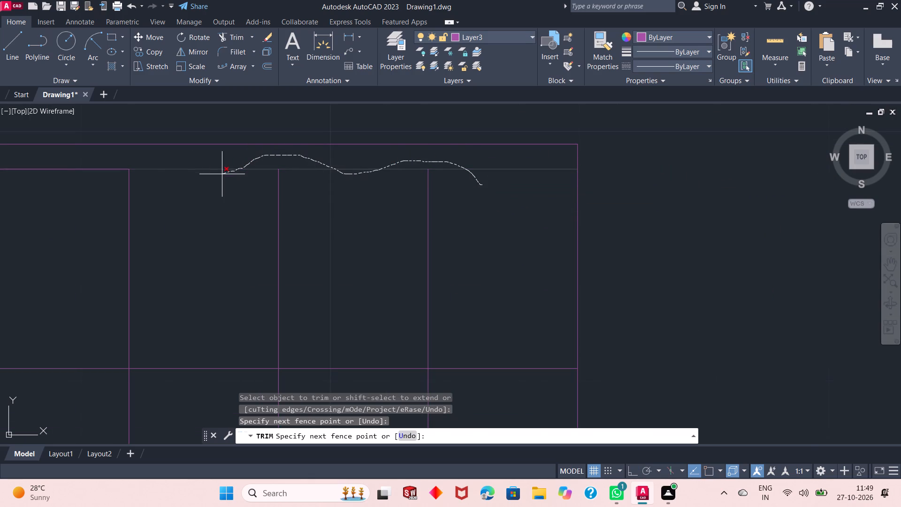
drag(220, 174, 92, 171)
Trim the five eastern bays of the corner unit's south inset line, undoing any cut into the outer edge.
scroll(634, 232, down, 2)
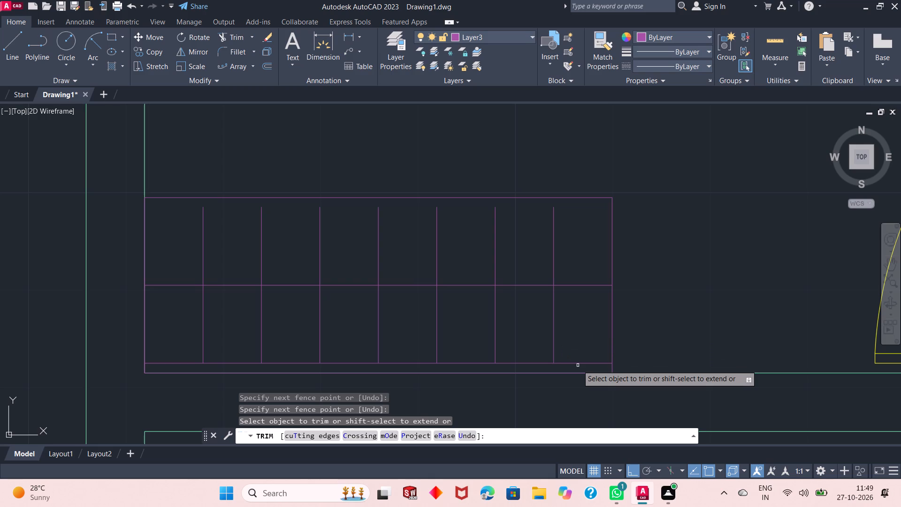
drag(580, 353, 547, 365)
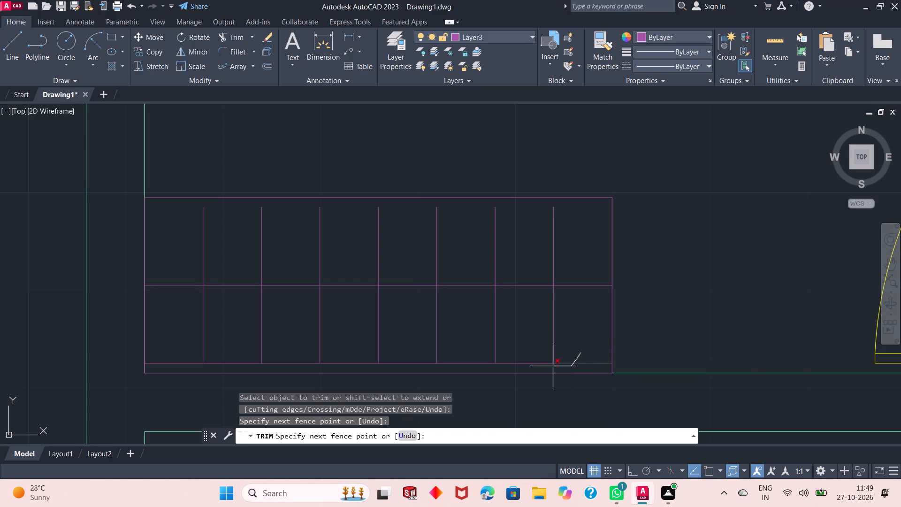
drag(547, 365, 464, 354)
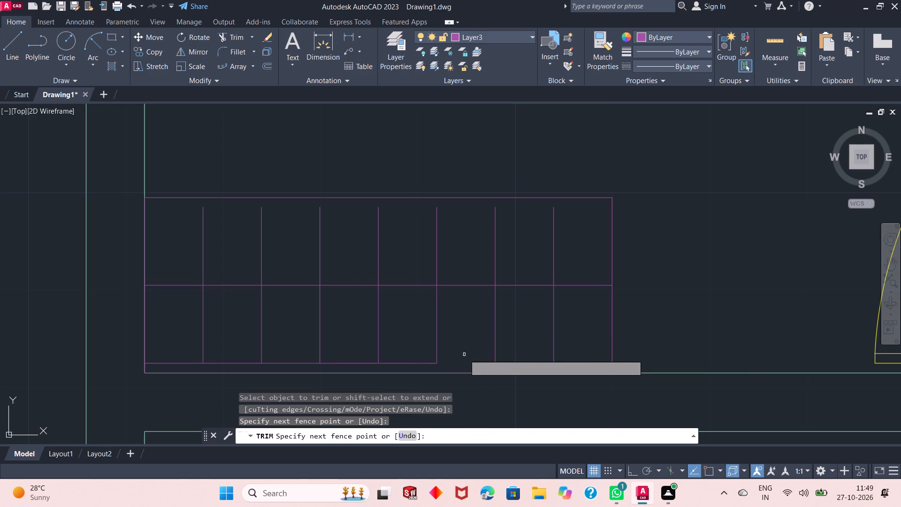
click(464, 354)
click(472, 332)
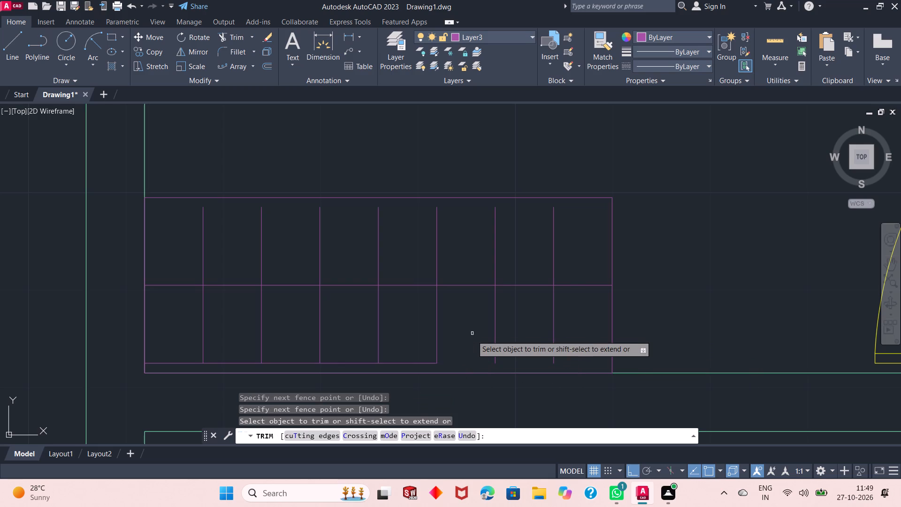
scroll(290, 358, up, 1)
scroll(387, 358, down, 1)
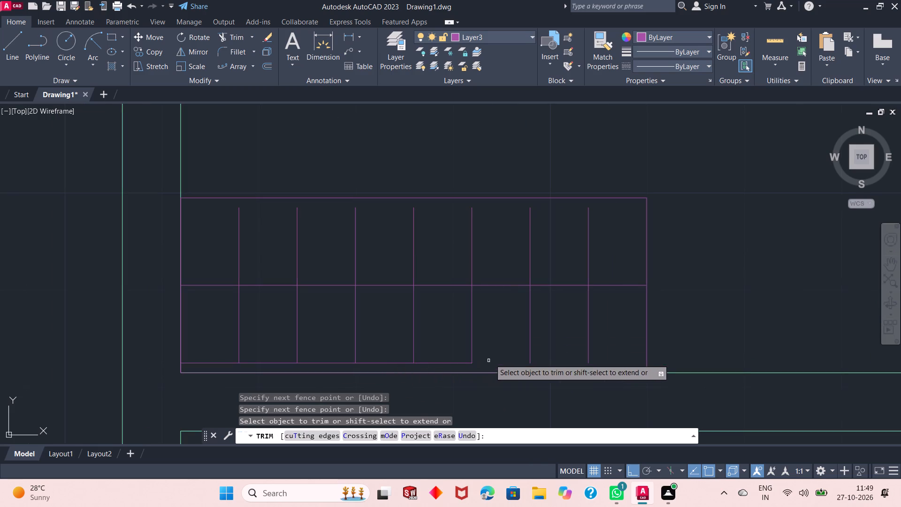
drag(491, 359, 457, 365)
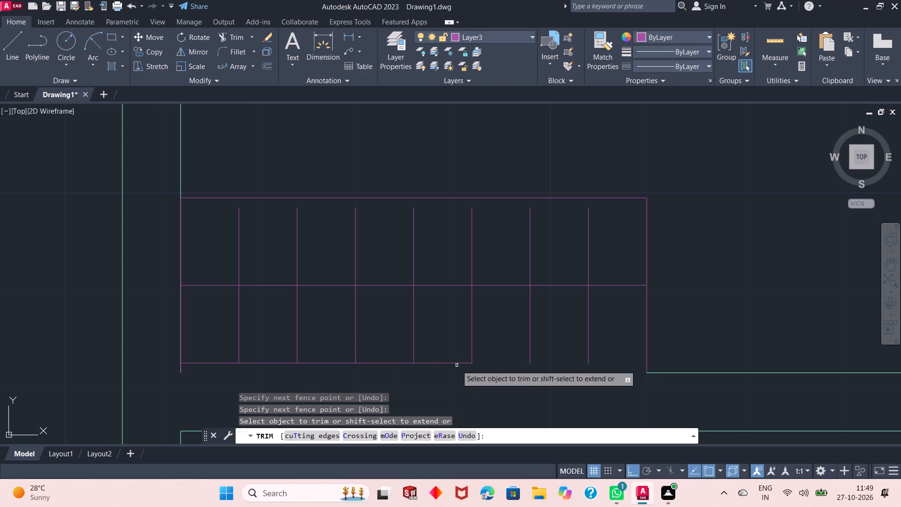
key(ctrl+z)
drag(452, 344, 443, 365)
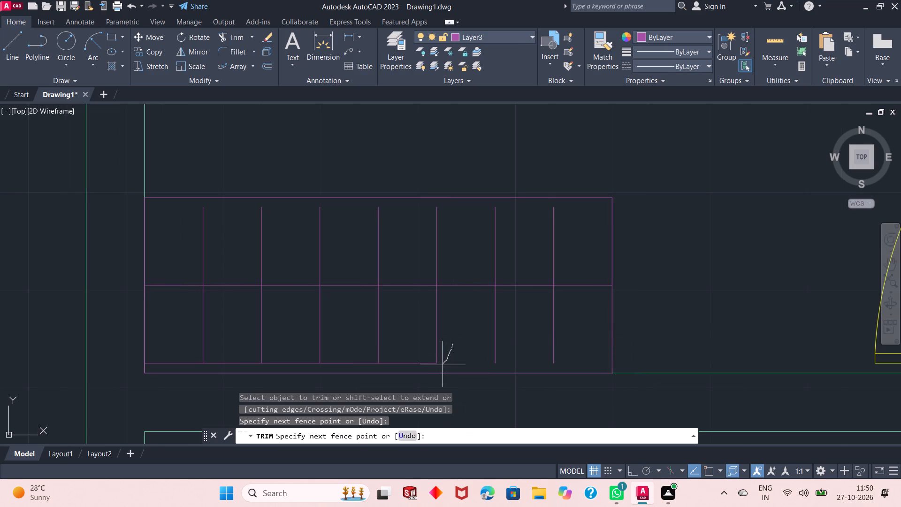
drag(443, 365, 387, 365)
drag(387, 365, 366, 364)
drag(366, 364, 366, 359)
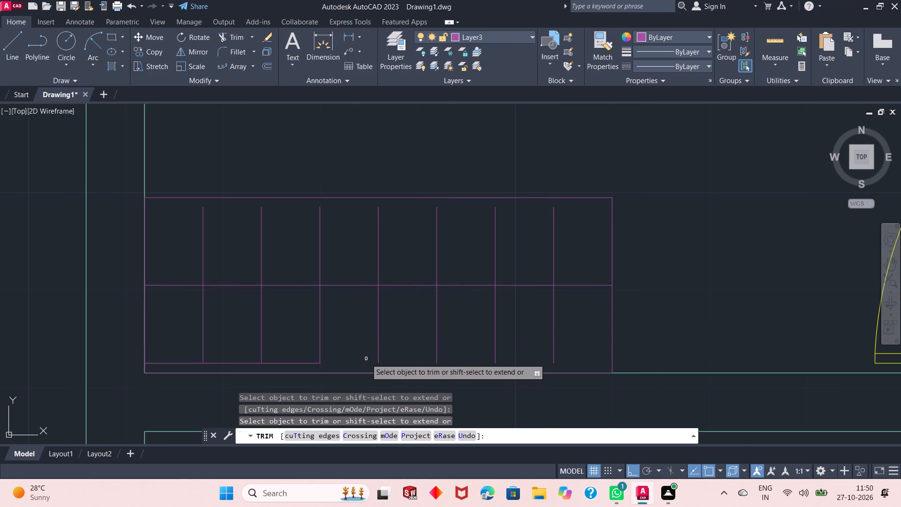
Trim away the three remaining western bays of the corner unit's south inset line and finish trimming.
scroll(286, 354, up, 1)
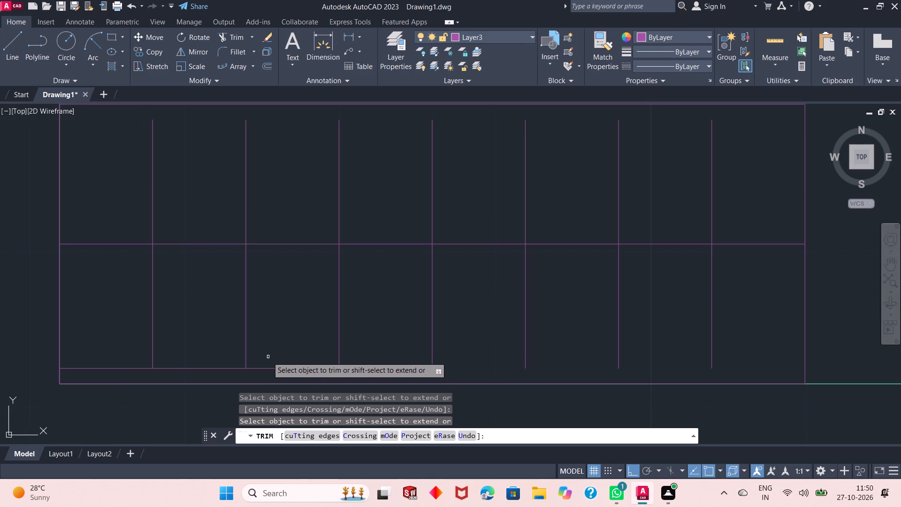
click(324, 370)
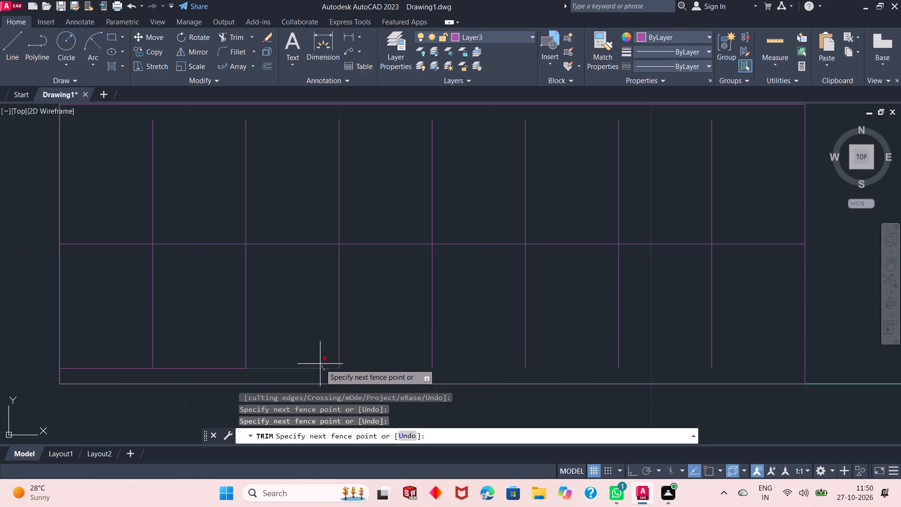
click(320, 364)
click(217, 373)
click(215, 366)
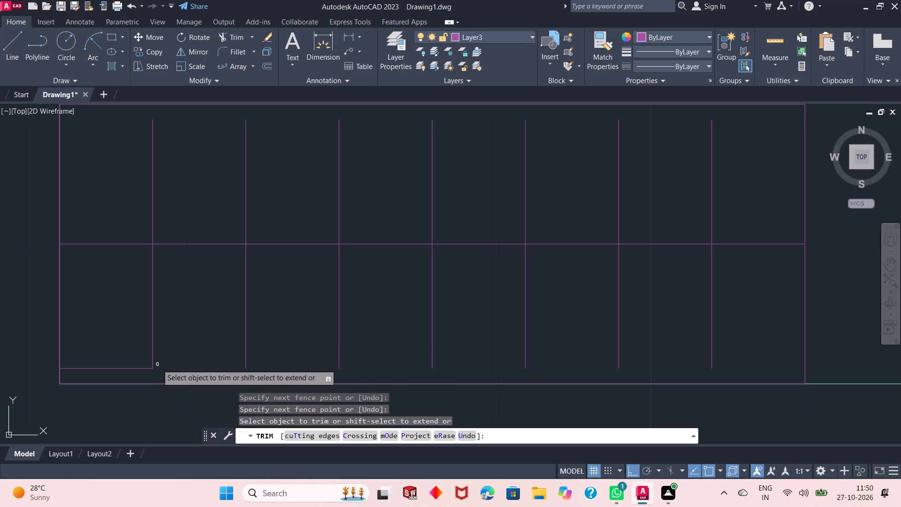
click(131, 371)
click(130, 357)
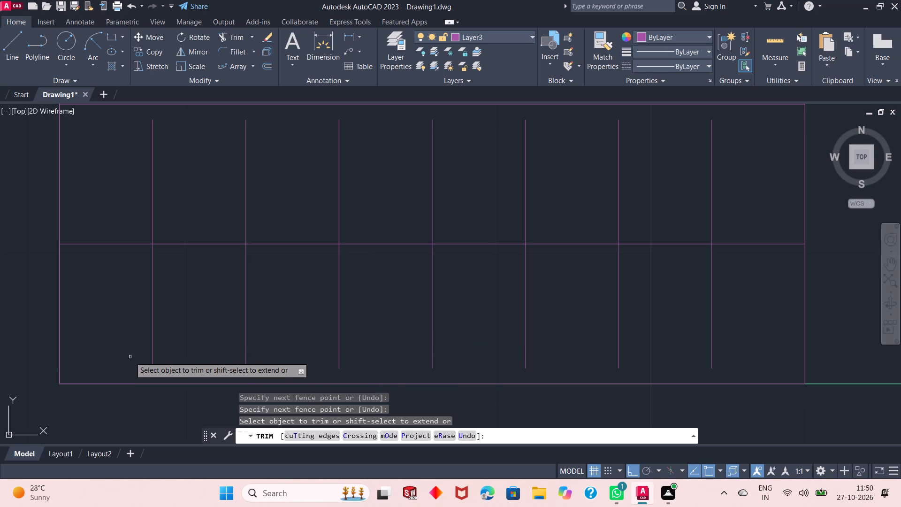
right_click(160, 323)
click(232, 160)
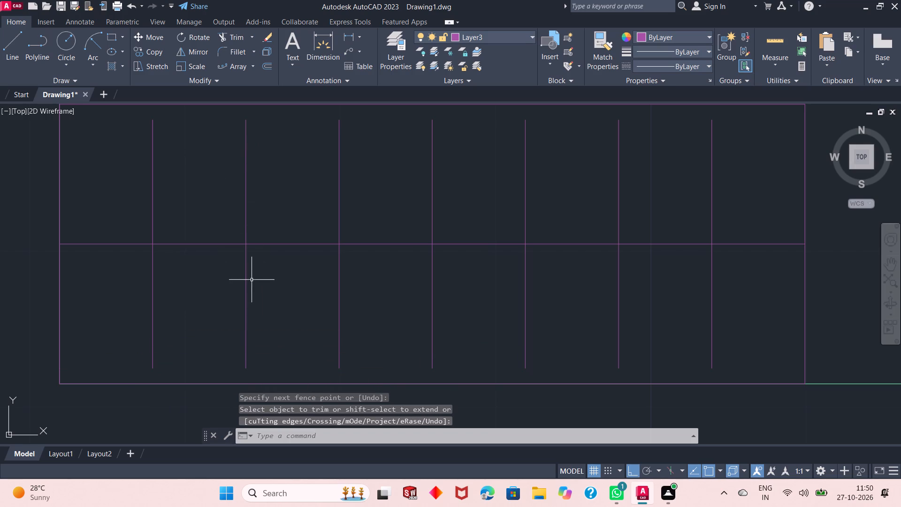
Copy the whole corner unit 20'-0" east, from its southeast corner to the east bedroom's southeast inside corner.
scroll(252, 281, down, 3)
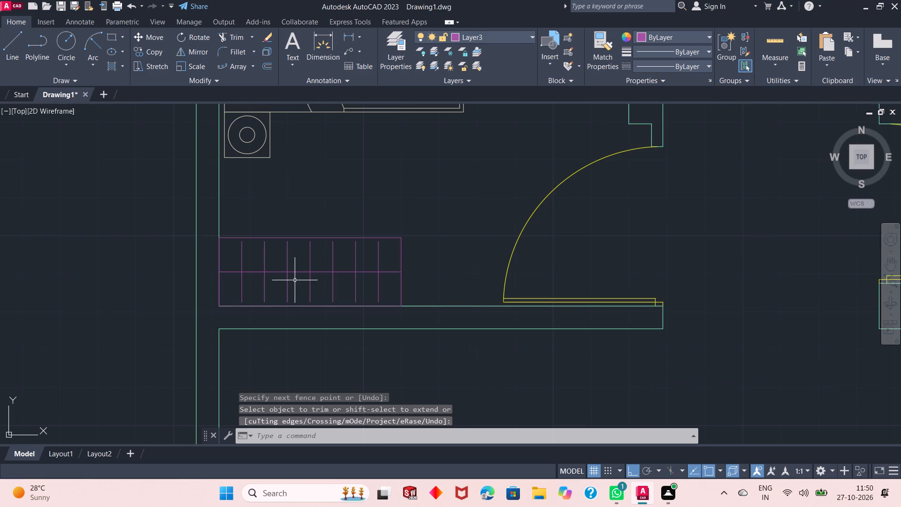
click(431, 215)
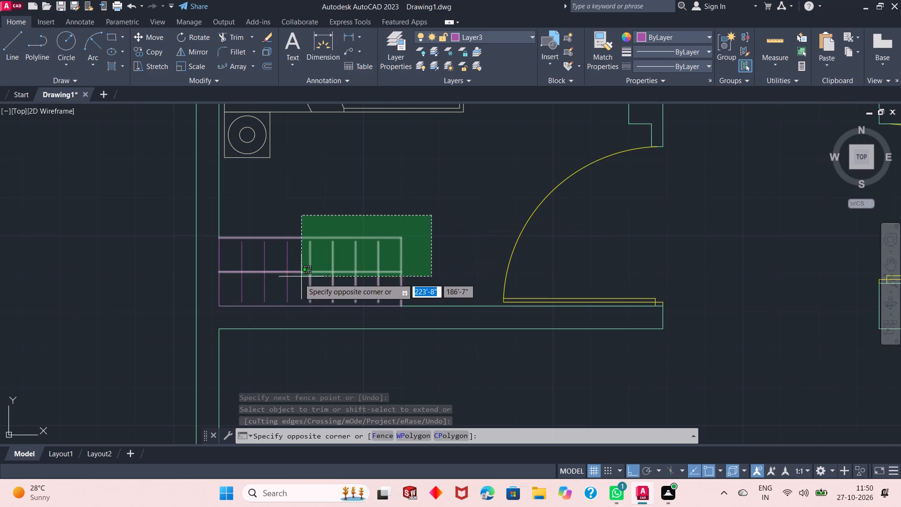
click(230, 289)
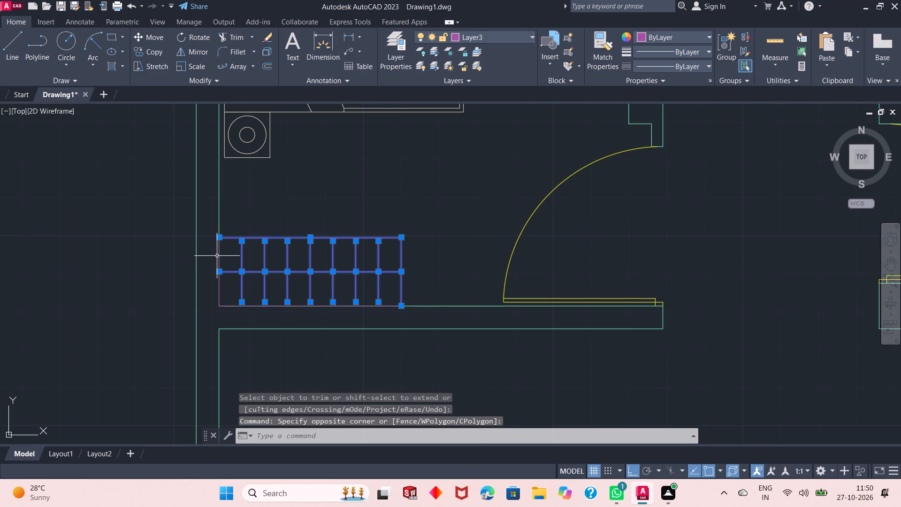
click(218, 256)
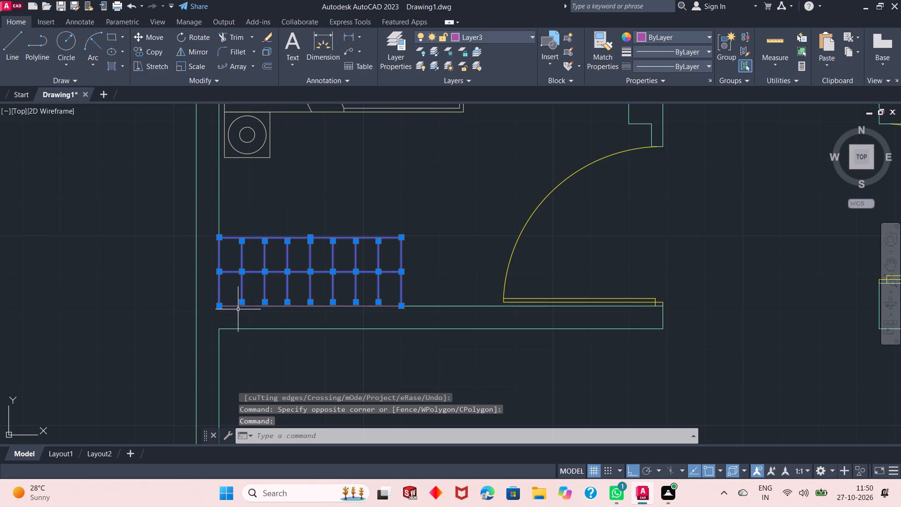
click(244, 306)
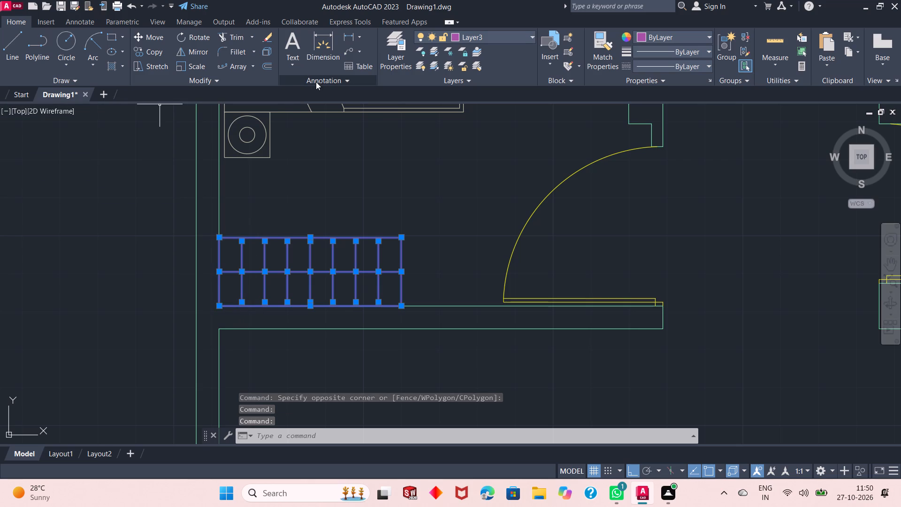
click(140, 46)
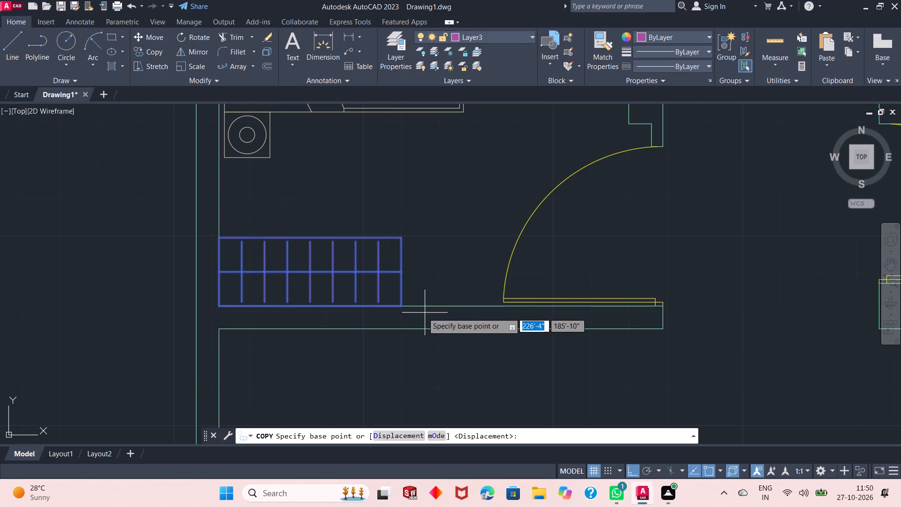
click(399, 307)
scroll(292, 313, down, 2)
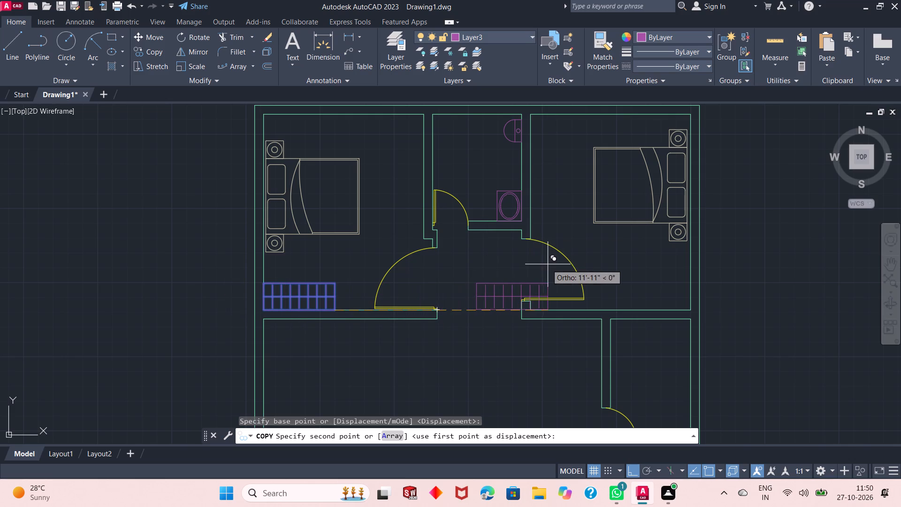
scroll(548, 264, up, 2)
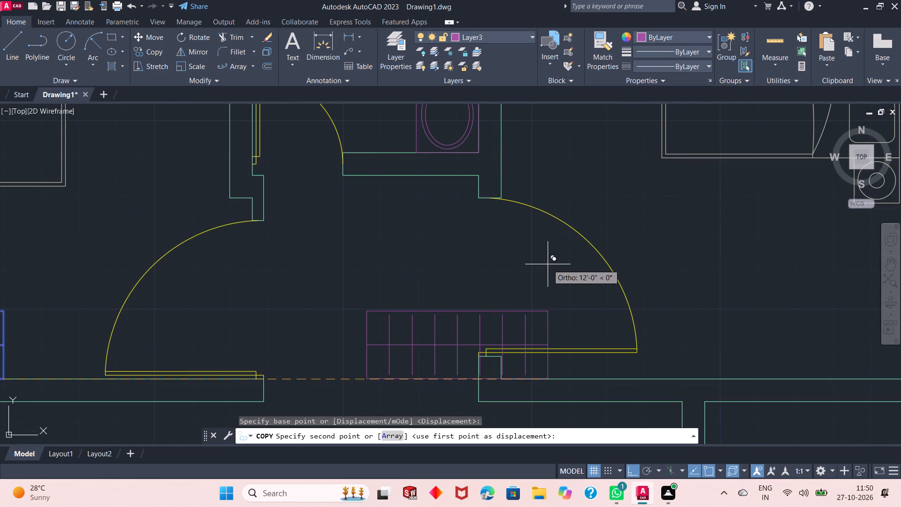
scroll(461, 292, down, 2)
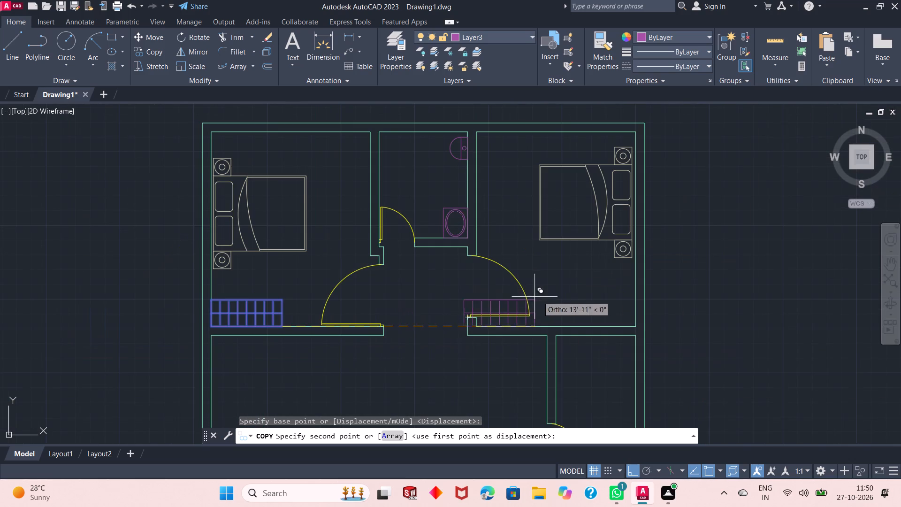
scroll(591, 300, up, 1)
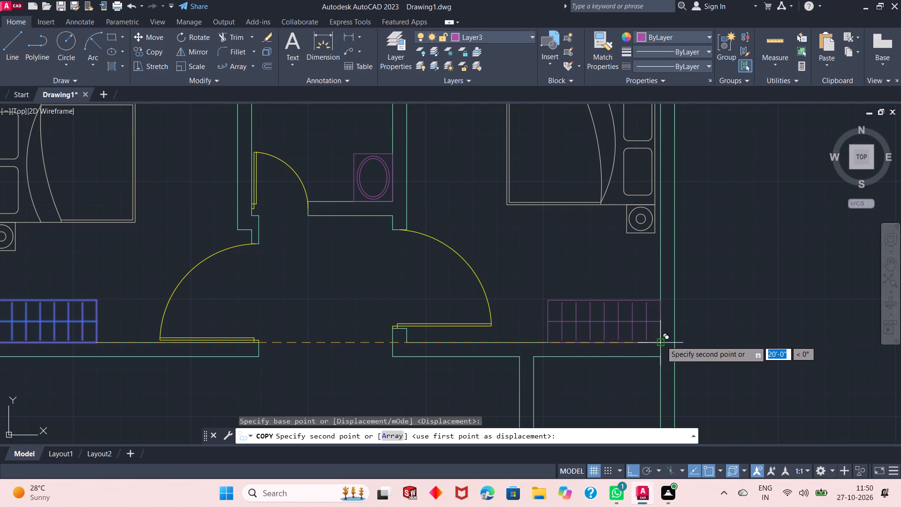
click(662, 341)
right_click(711, 279)
click(724, 288)
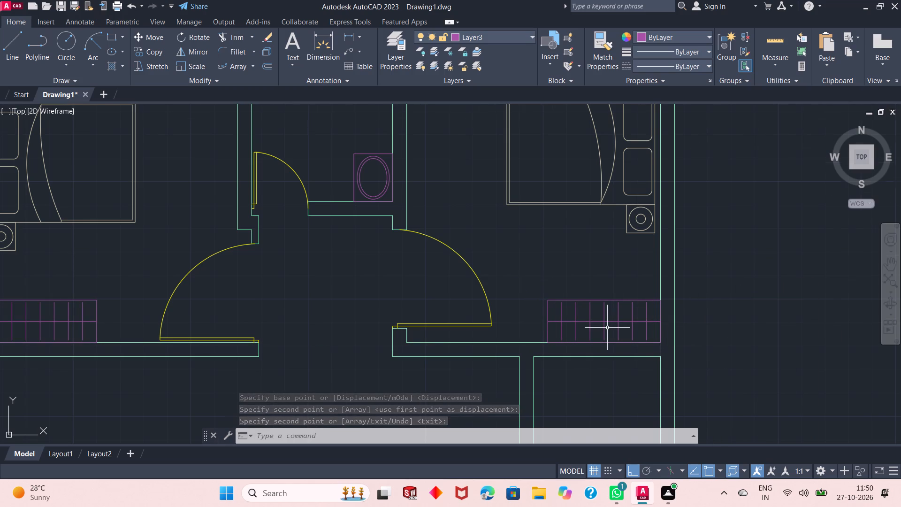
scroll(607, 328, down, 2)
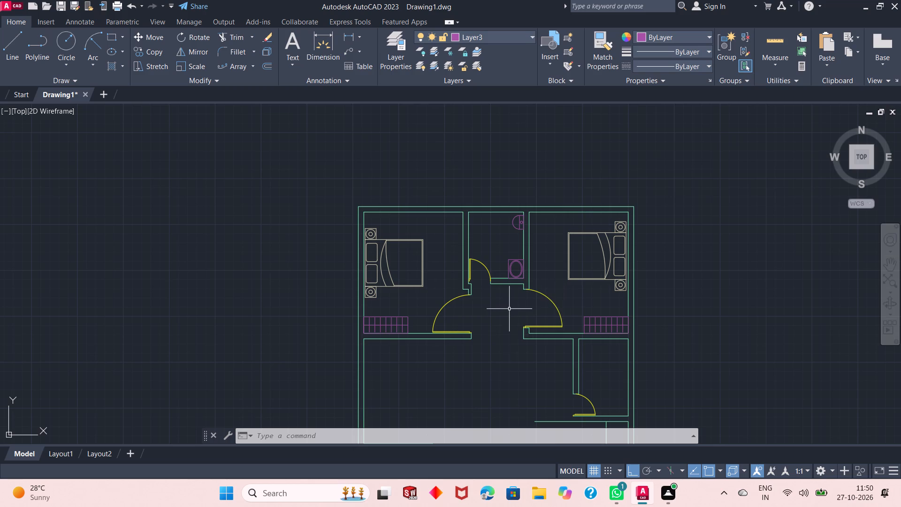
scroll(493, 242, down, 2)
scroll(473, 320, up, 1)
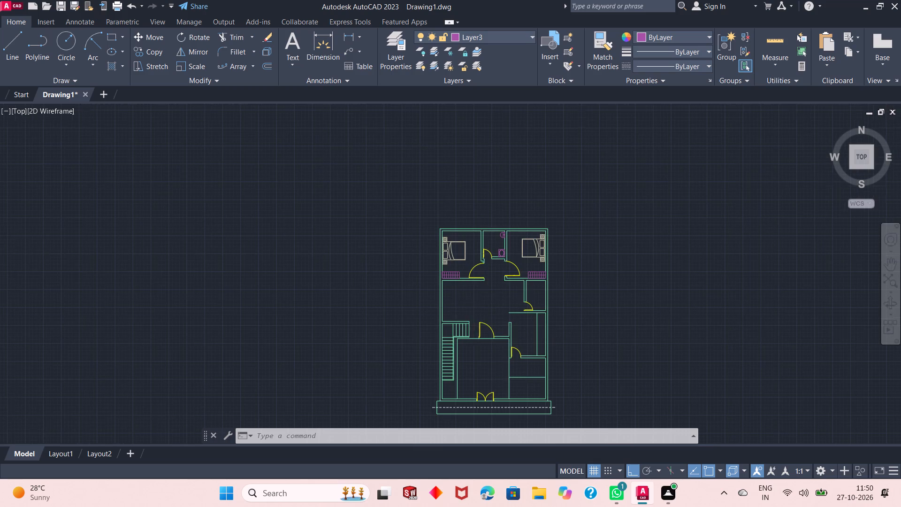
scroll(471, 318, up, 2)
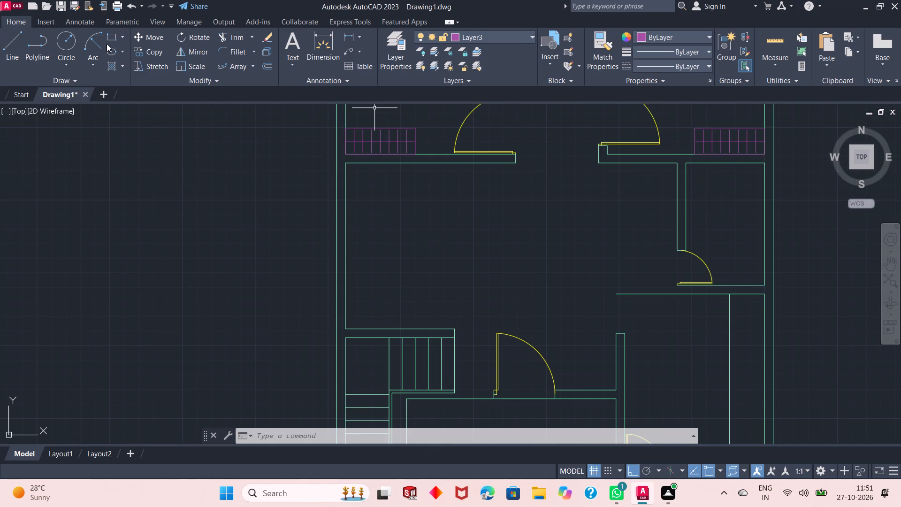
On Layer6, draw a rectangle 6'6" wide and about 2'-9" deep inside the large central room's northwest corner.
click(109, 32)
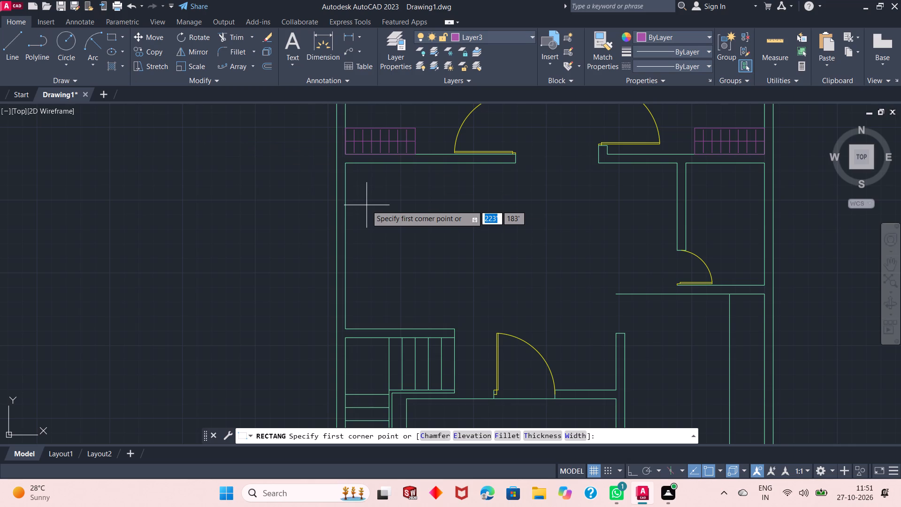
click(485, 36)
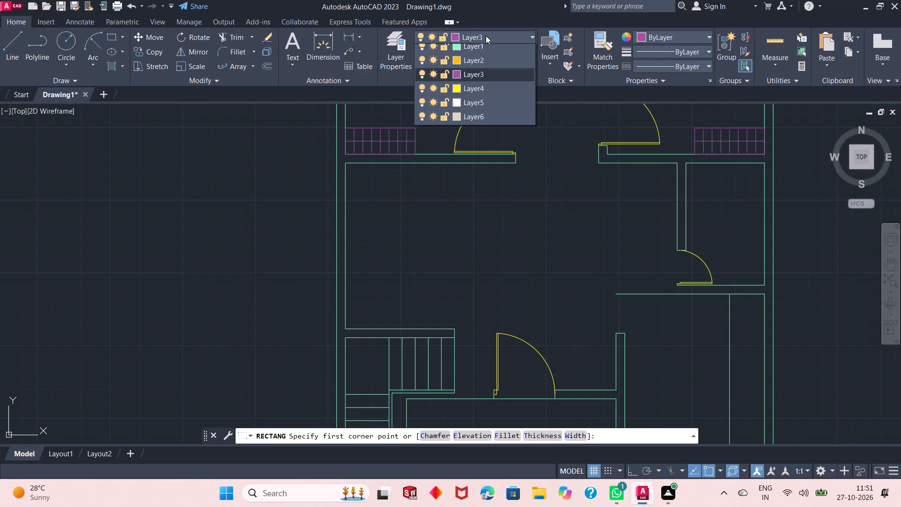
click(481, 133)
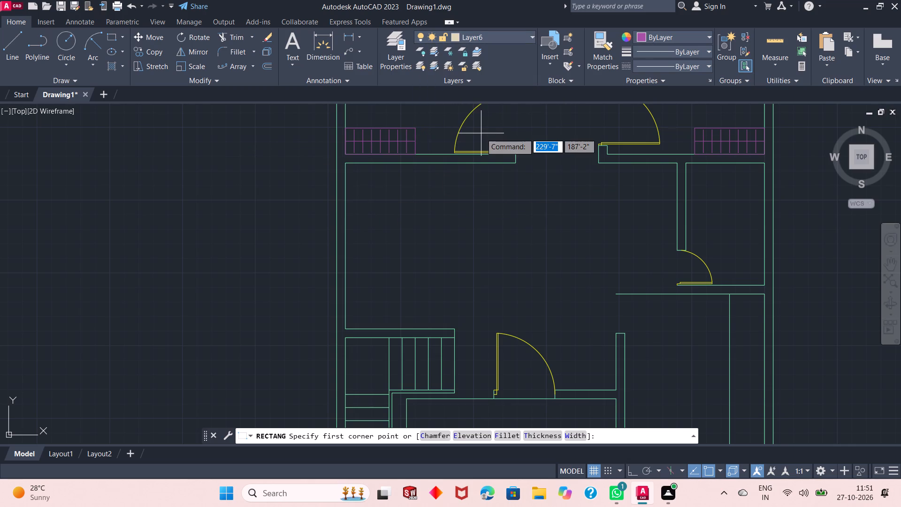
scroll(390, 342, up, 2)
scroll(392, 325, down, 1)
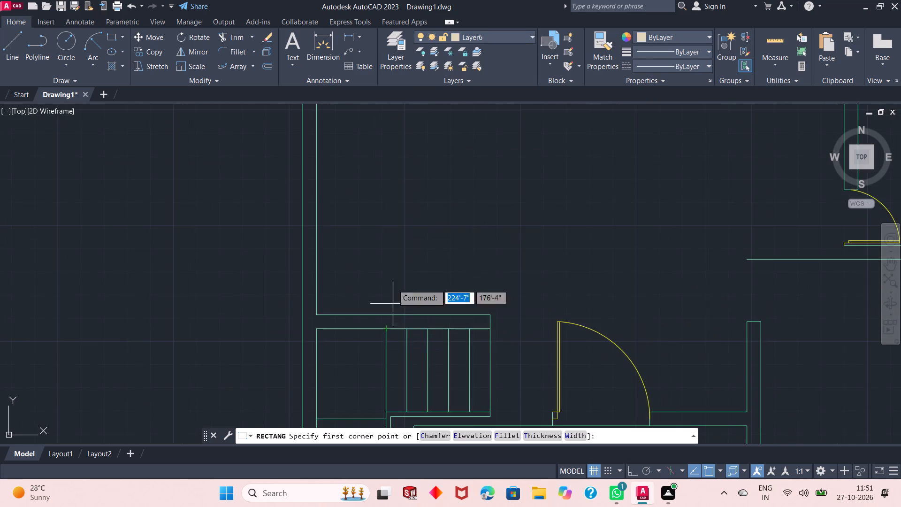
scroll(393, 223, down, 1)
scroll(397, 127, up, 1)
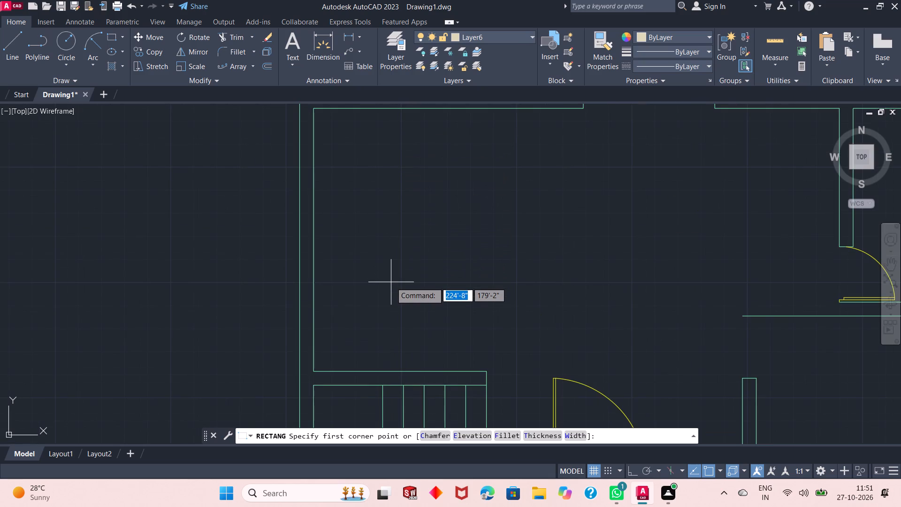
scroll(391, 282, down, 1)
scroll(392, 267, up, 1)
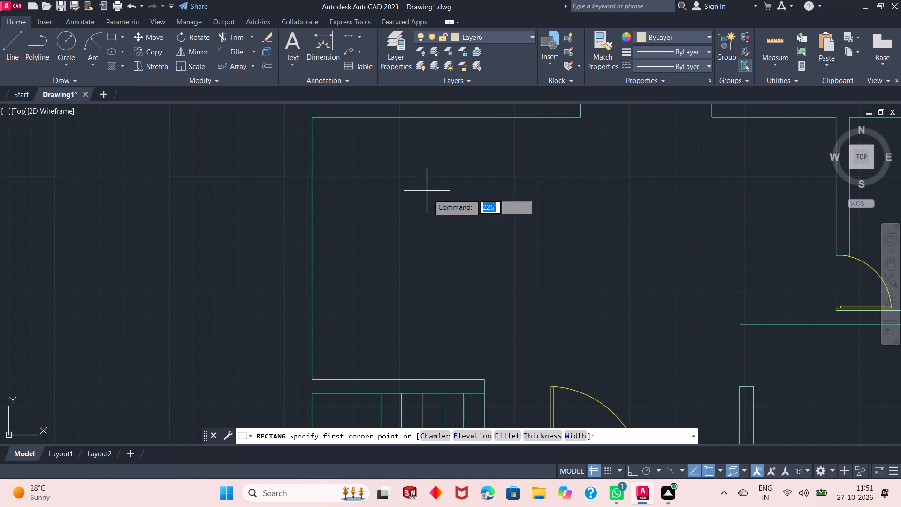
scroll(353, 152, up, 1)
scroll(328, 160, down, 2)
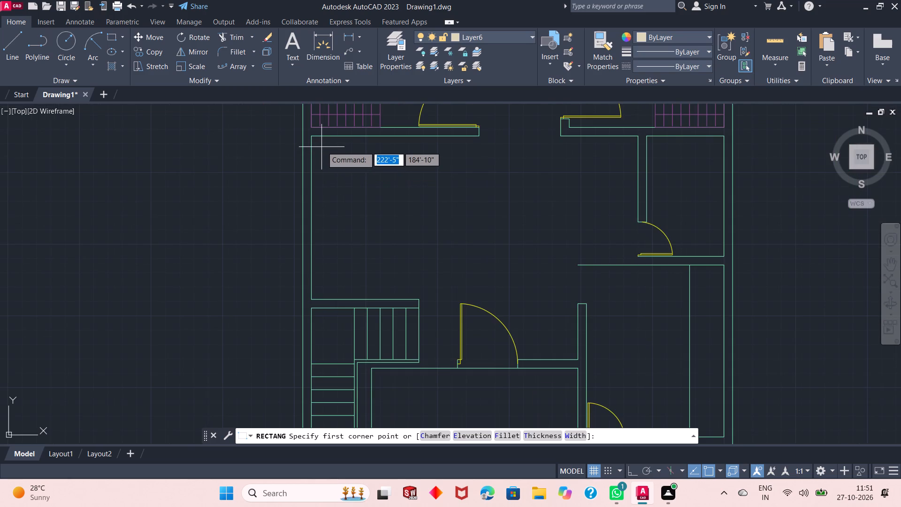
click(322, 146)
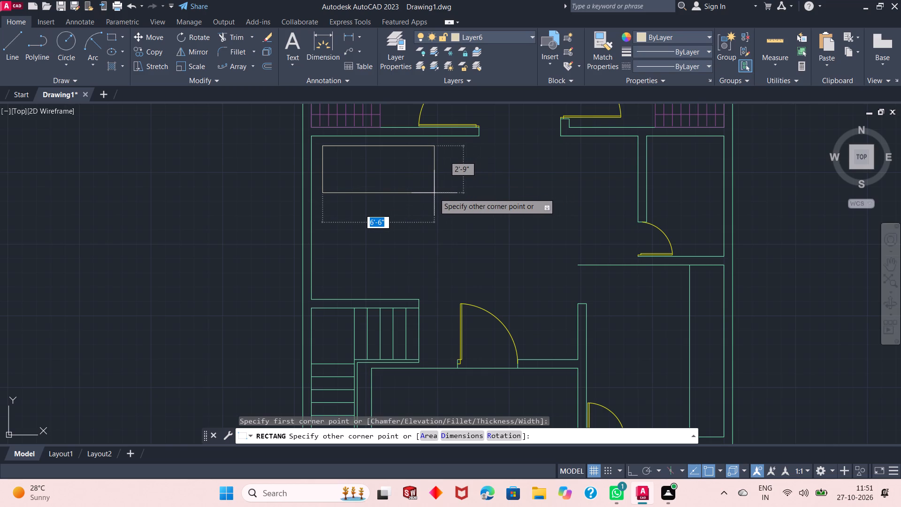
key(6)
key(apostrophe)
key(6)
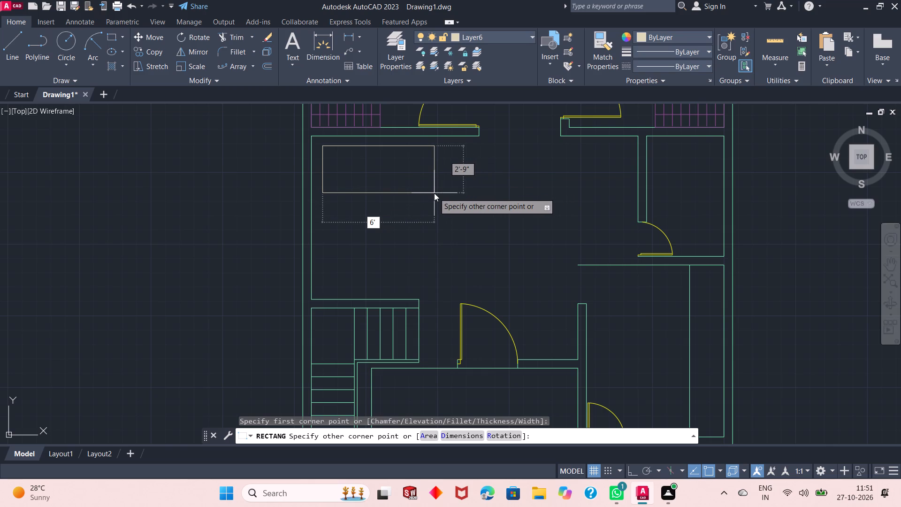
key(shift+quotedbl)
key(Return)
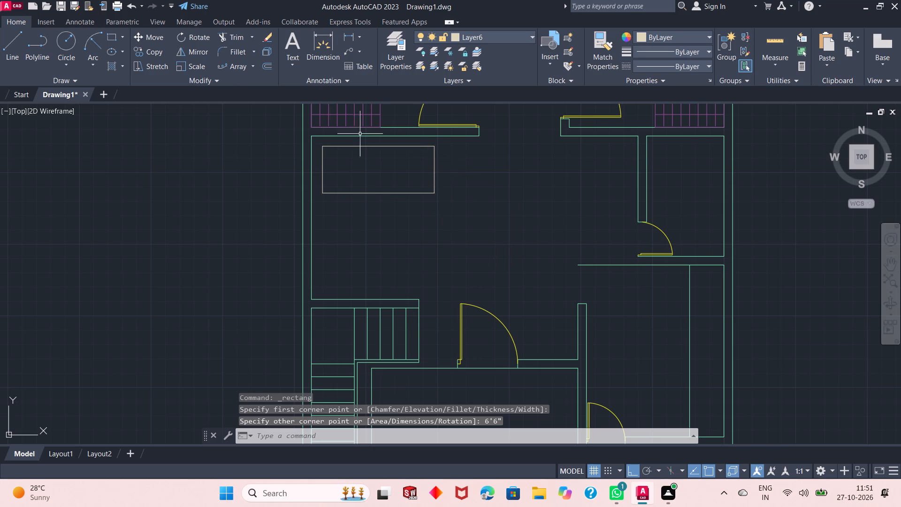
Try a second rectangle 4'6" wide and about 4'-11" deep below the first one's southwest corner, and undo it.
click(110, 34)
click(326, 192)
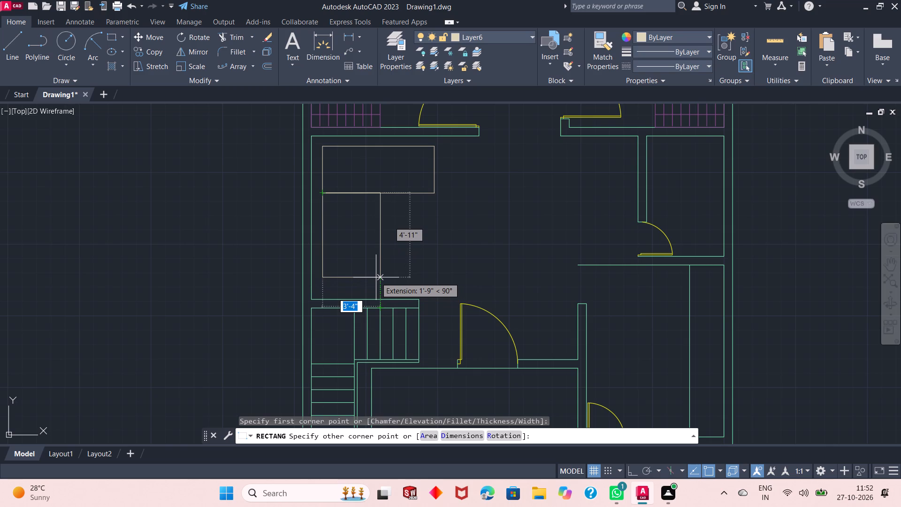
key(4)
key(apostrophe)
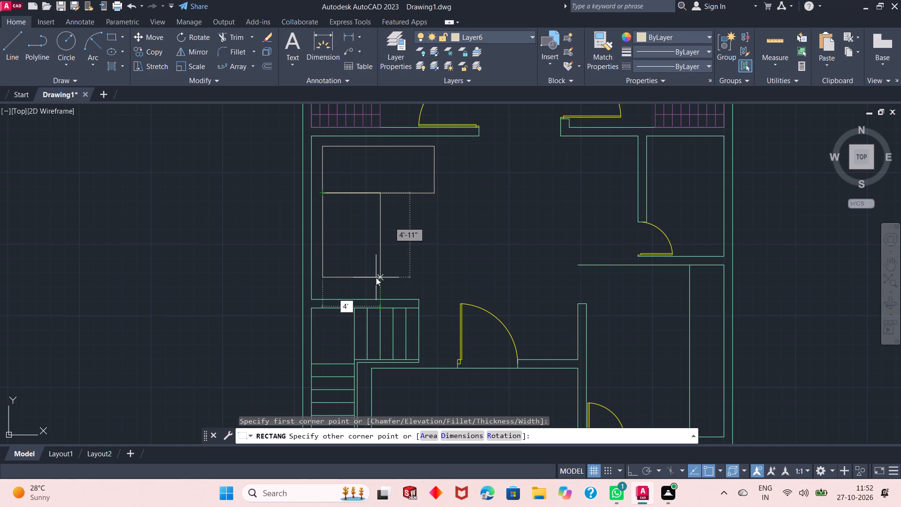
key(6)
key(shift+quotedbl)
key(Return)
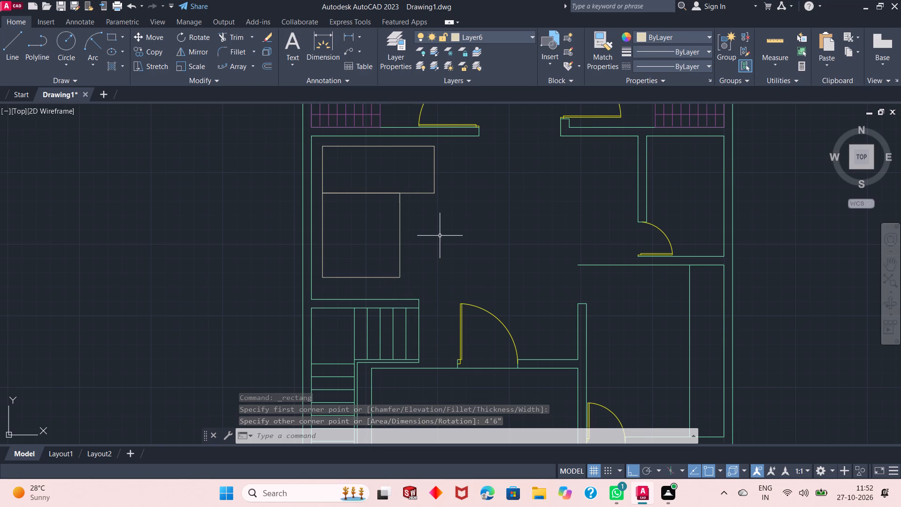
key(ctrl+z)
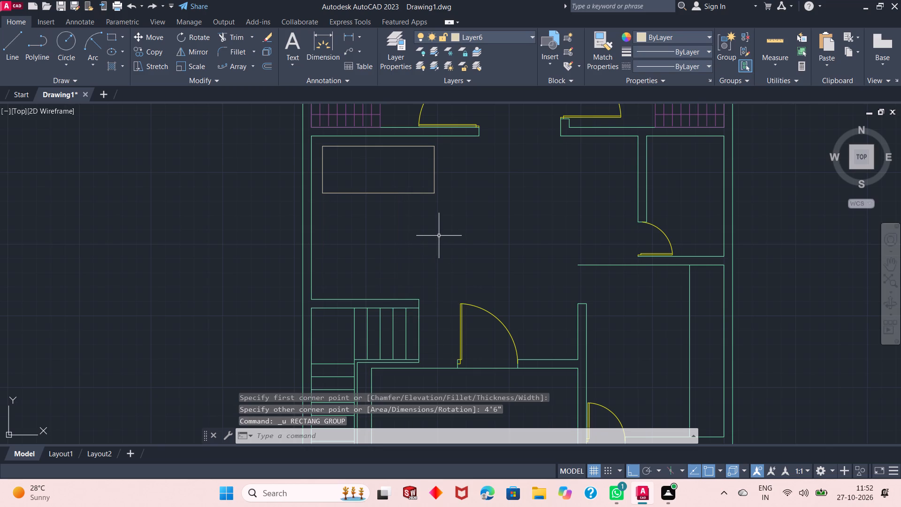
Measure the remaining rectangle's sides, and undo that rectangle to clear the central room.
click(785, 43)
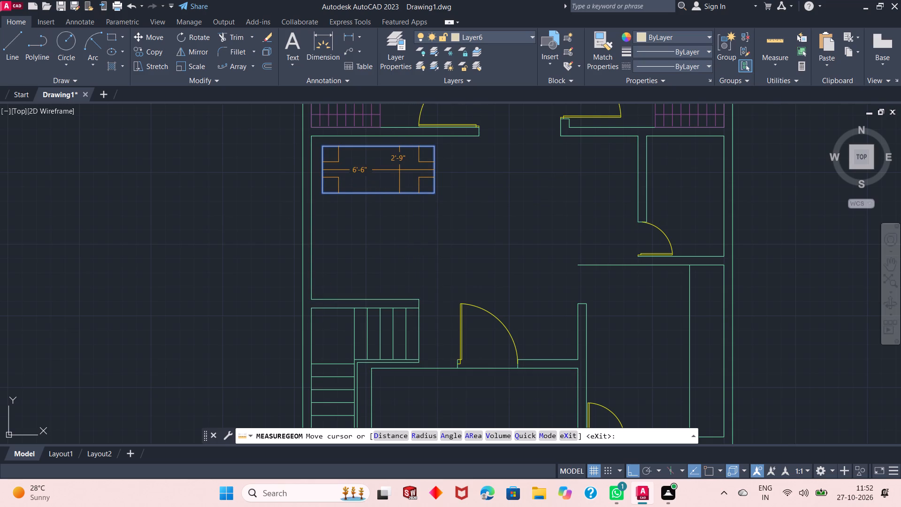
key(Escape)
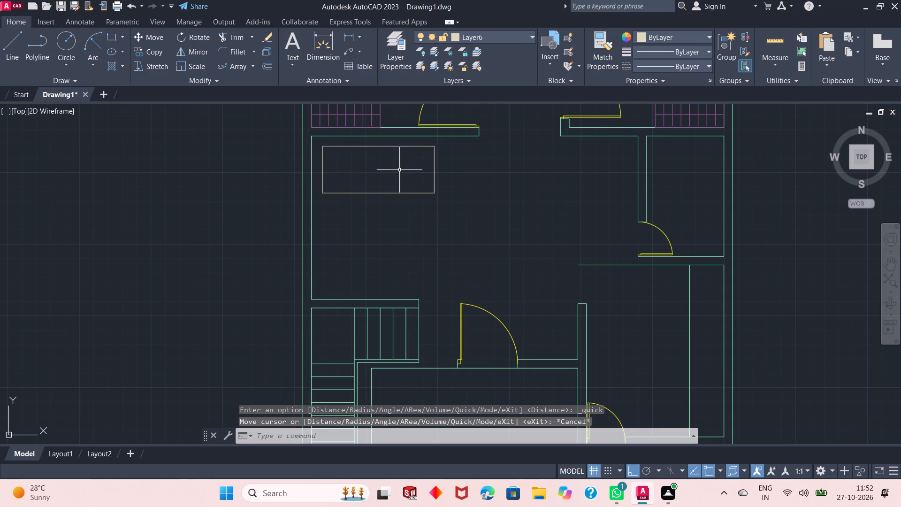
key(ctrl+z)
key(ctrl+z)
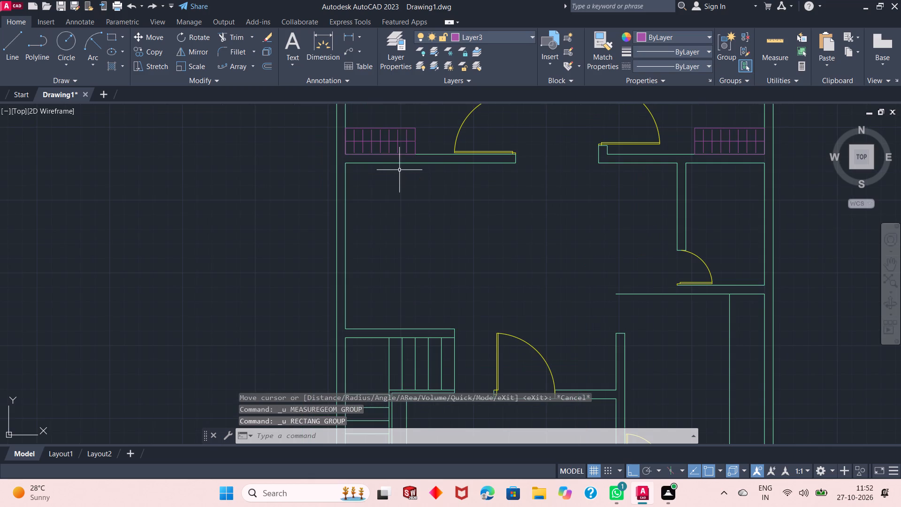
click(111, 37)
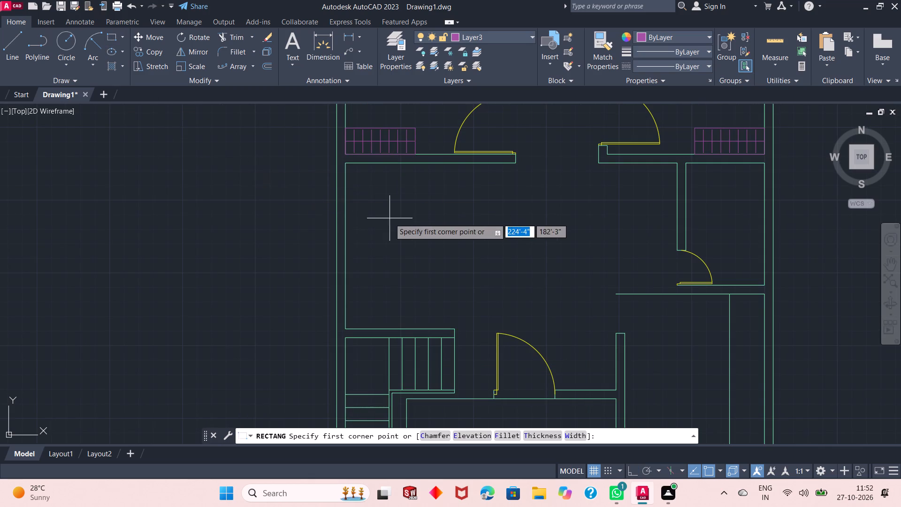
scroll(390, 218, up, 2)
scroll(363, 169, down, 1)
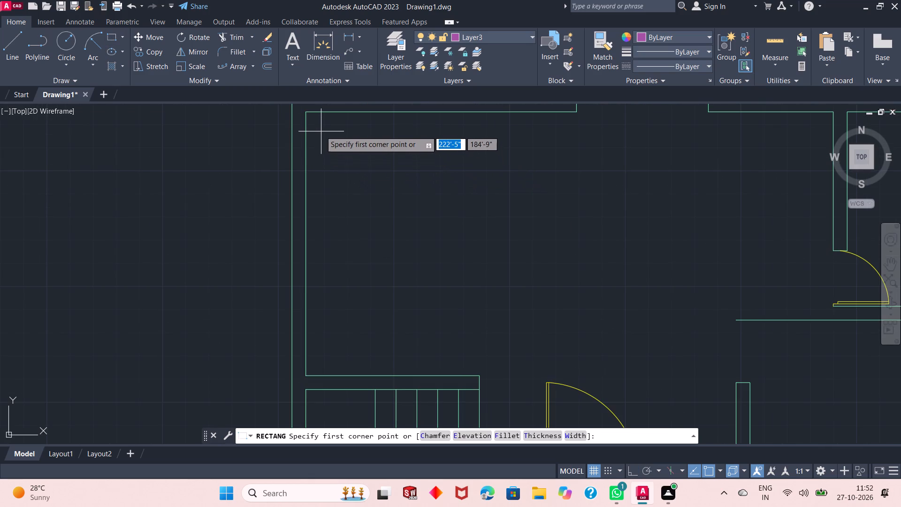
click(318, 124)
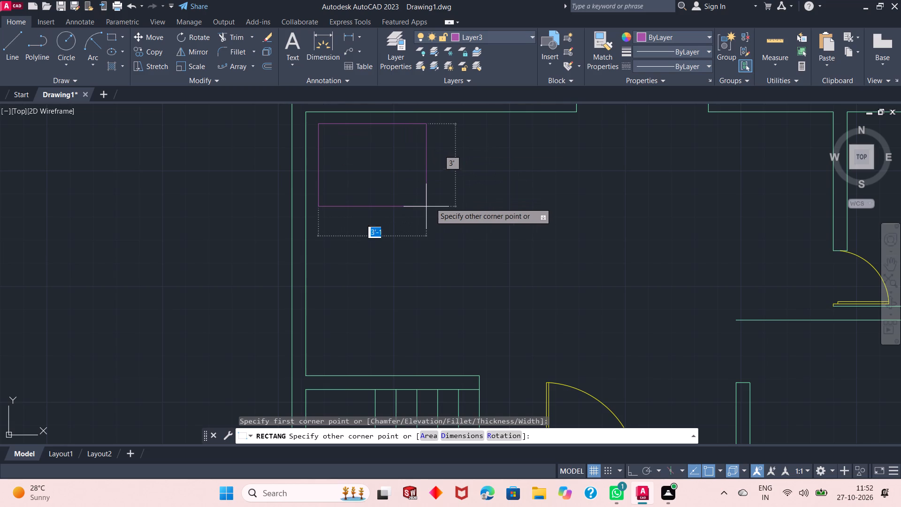
Make Layer6 the current layer and cancel the rectangle in progress.
click(500, 36)
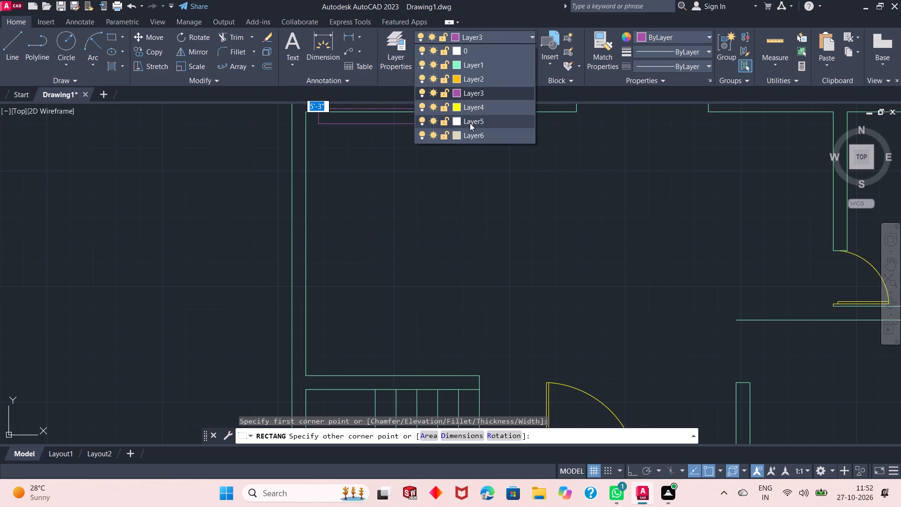
click(468, 130)
key(Escape)
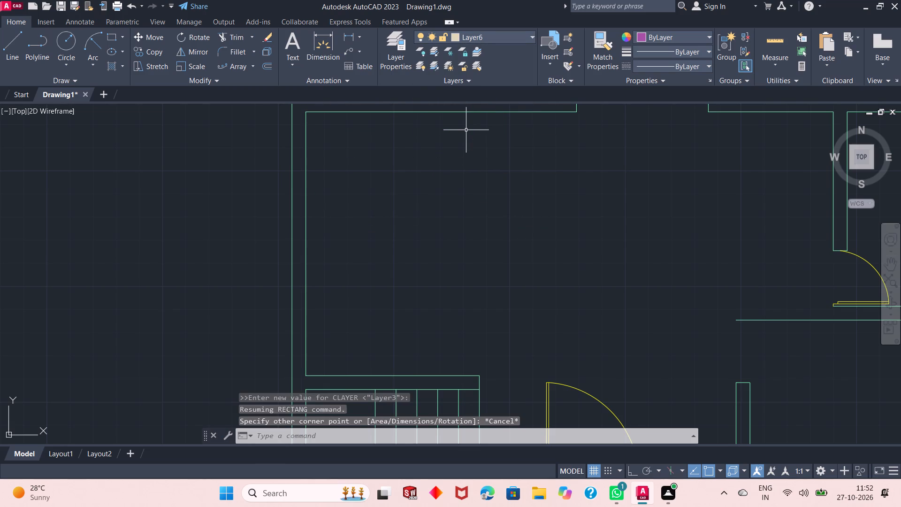
key(Escape)
key(Escape)
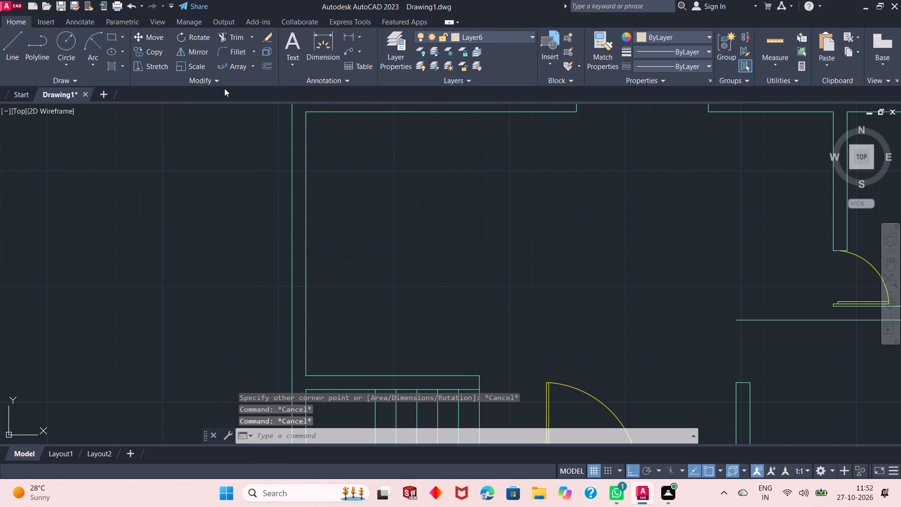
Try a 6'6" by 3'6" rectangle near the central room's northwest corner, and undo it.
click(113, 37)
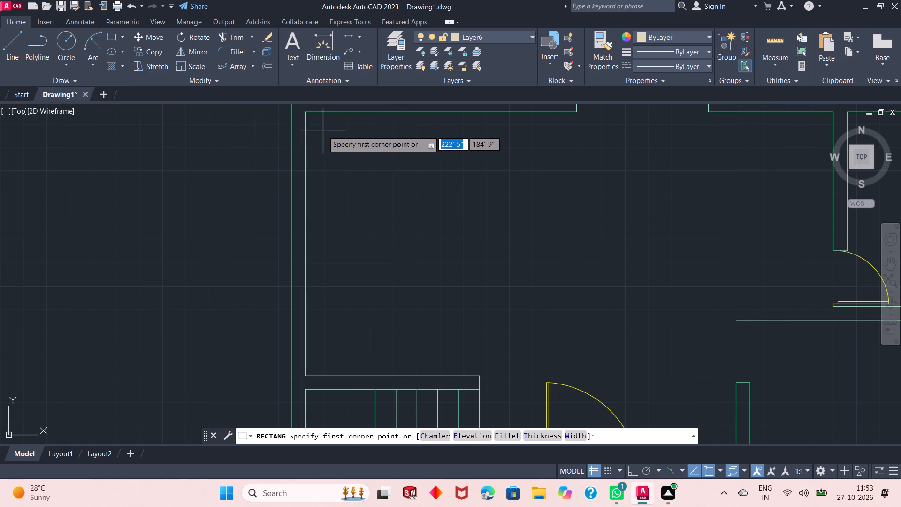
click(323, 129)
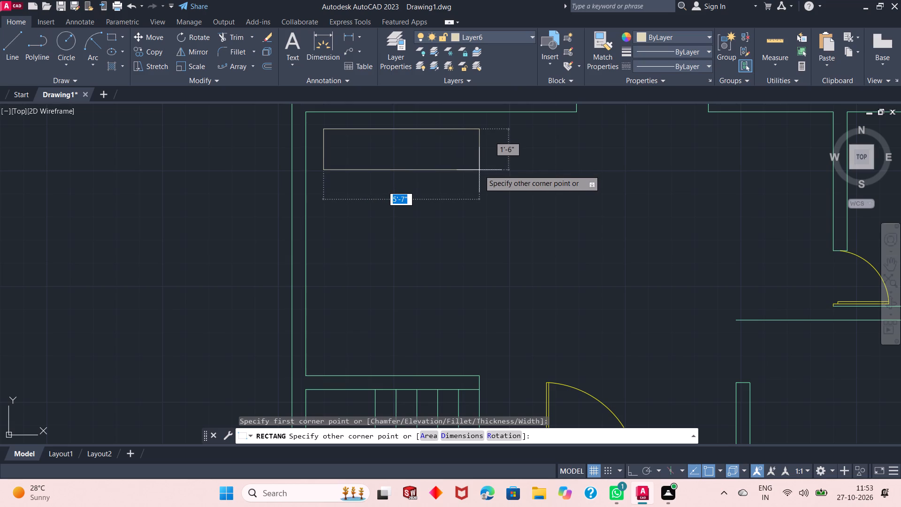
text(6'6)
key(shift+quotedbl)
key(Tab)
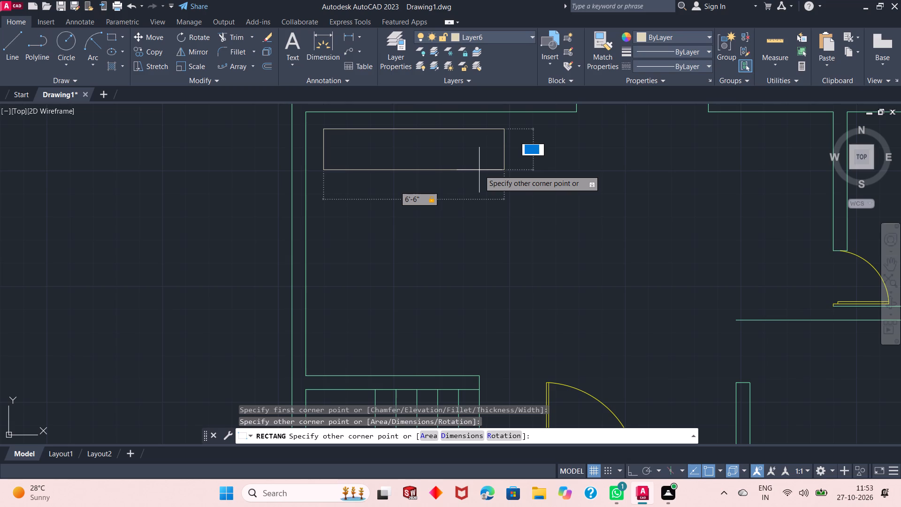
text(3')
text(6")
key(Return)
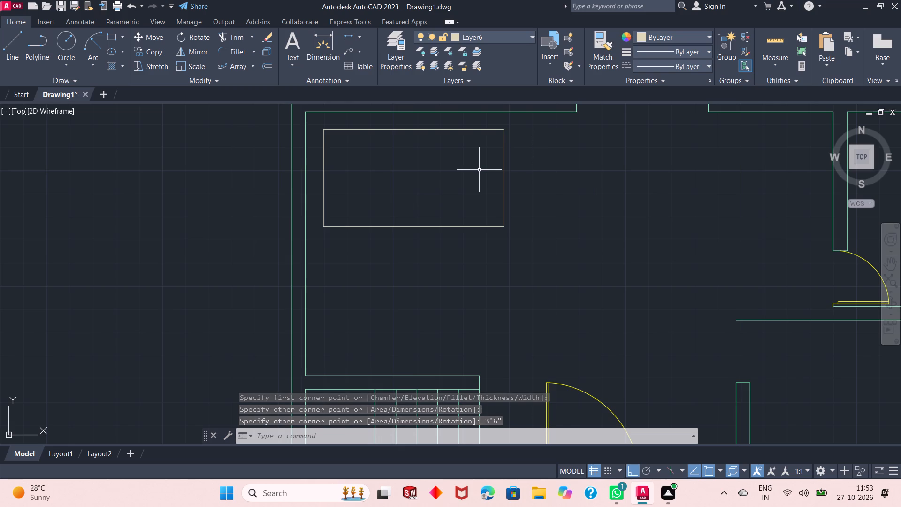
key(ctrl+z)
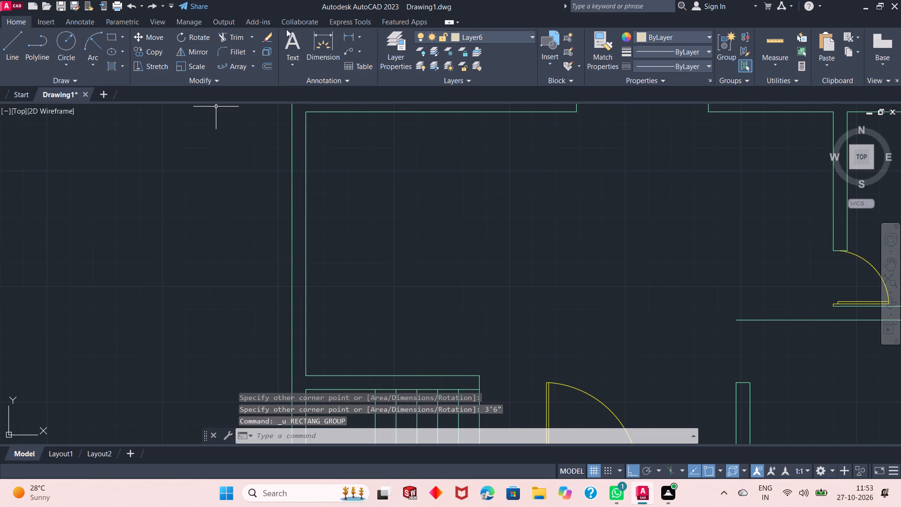
Draw a rectangle 6'6" wide and 3' deep just inside the central room's northwest corner.
click(113, 35)
click(319, 129)
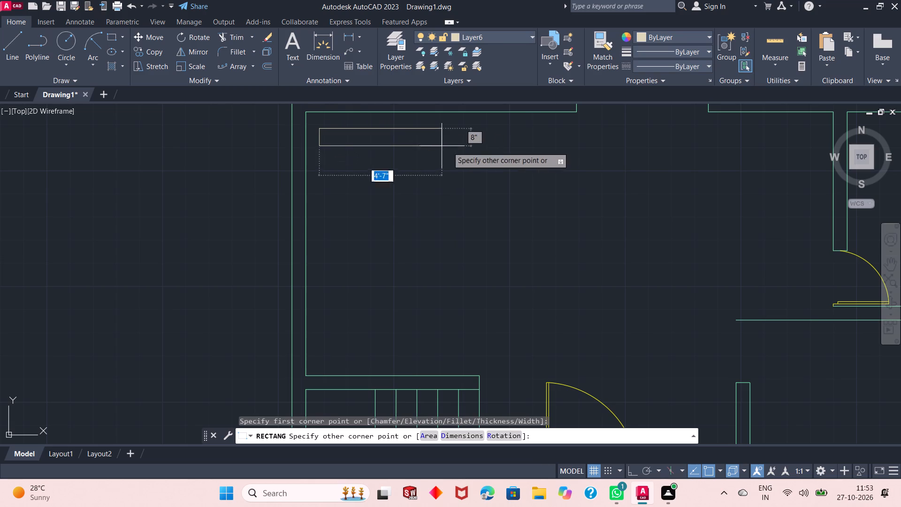
text(6'6")
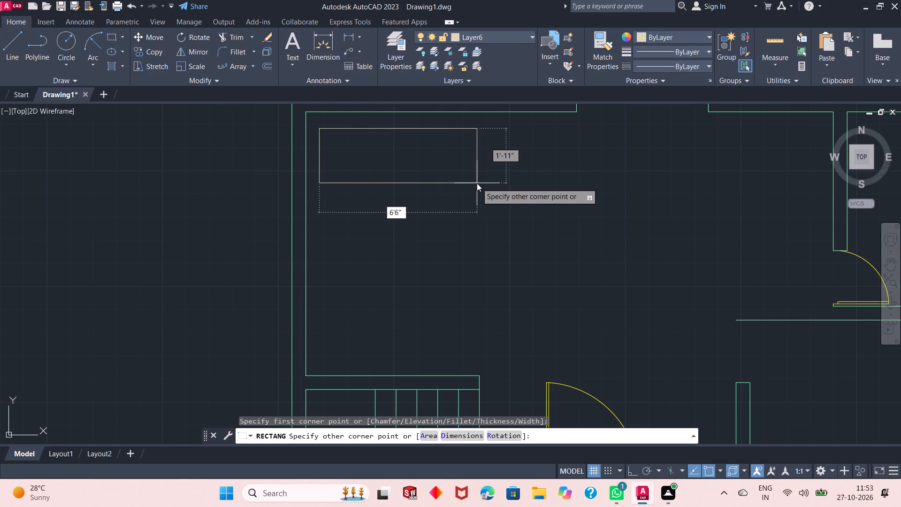
key(Tab)
text(3')
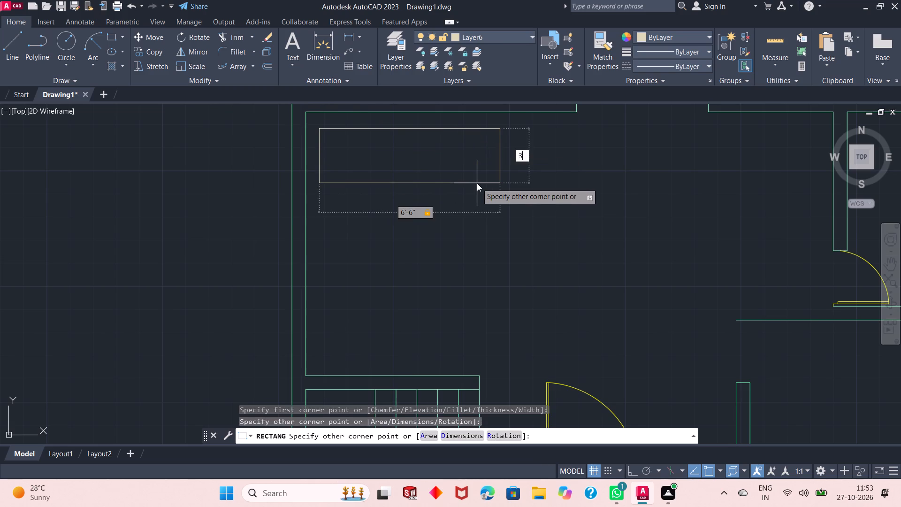
key(Return)
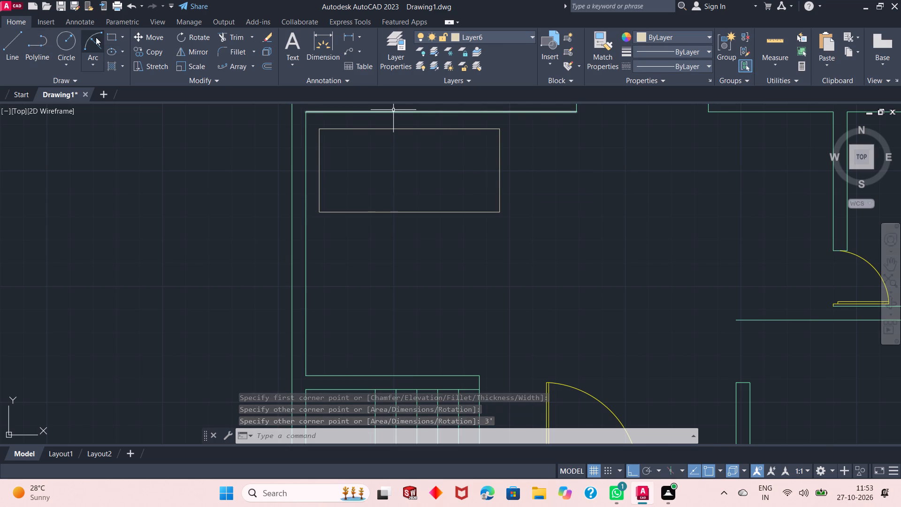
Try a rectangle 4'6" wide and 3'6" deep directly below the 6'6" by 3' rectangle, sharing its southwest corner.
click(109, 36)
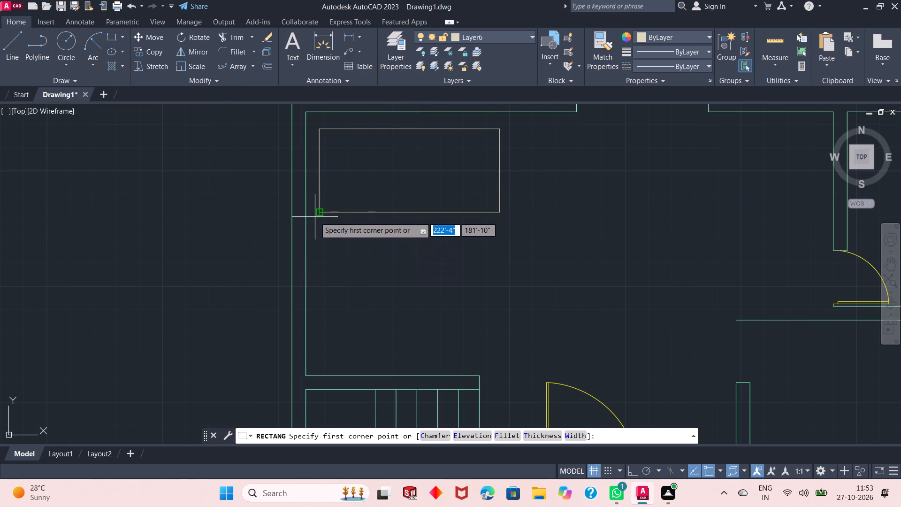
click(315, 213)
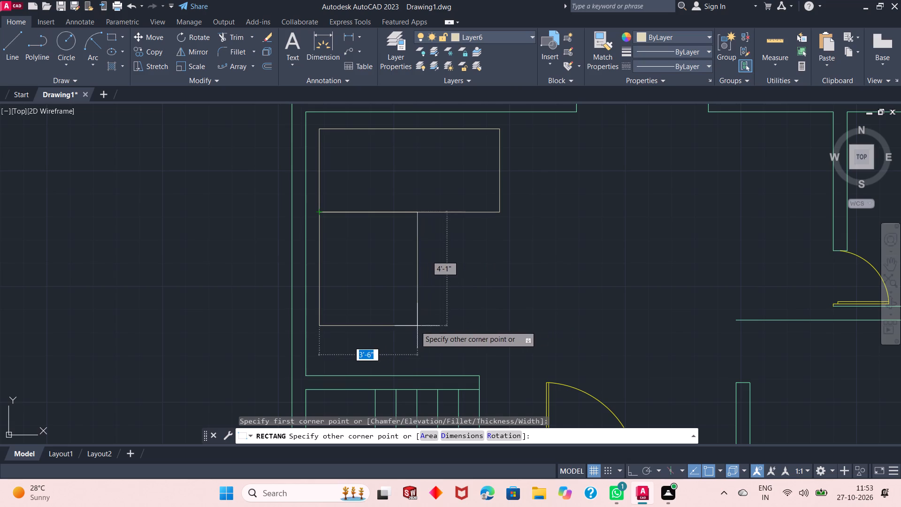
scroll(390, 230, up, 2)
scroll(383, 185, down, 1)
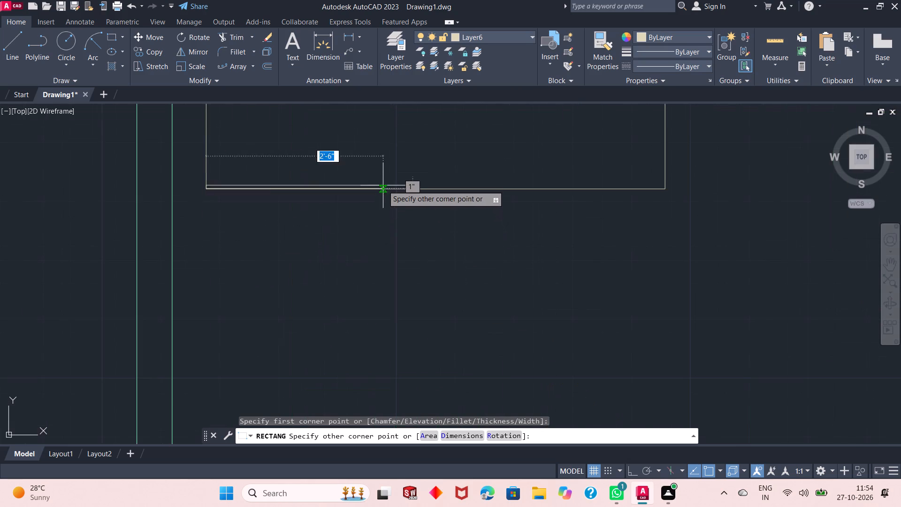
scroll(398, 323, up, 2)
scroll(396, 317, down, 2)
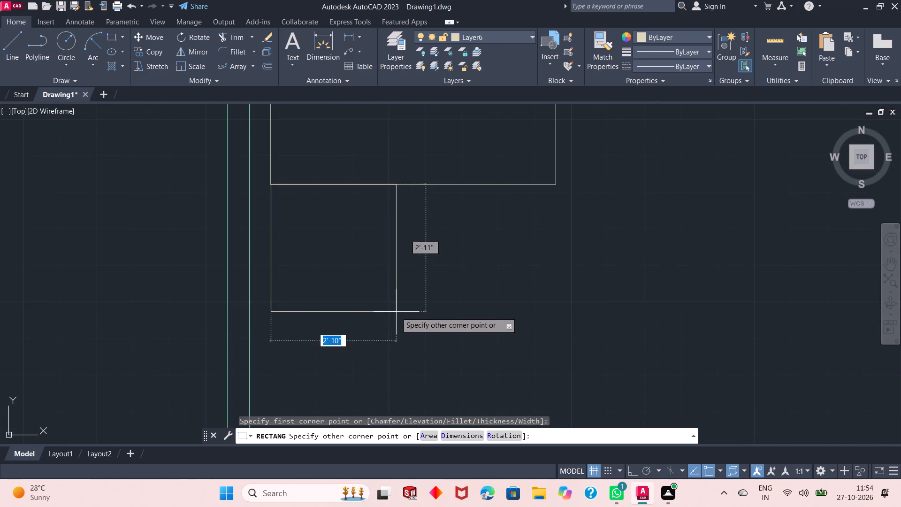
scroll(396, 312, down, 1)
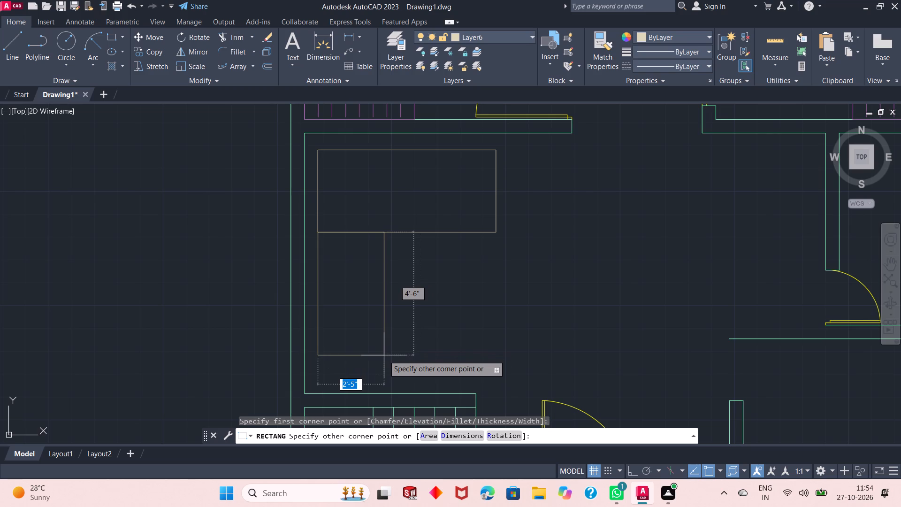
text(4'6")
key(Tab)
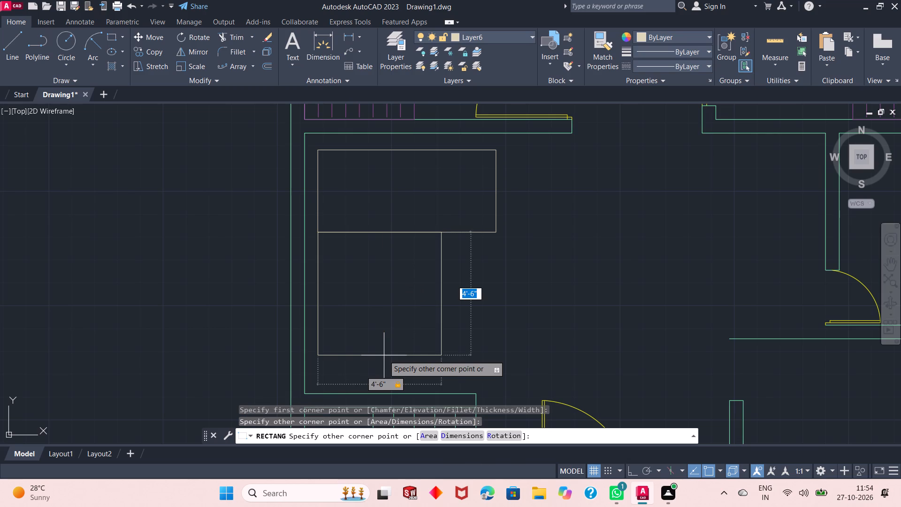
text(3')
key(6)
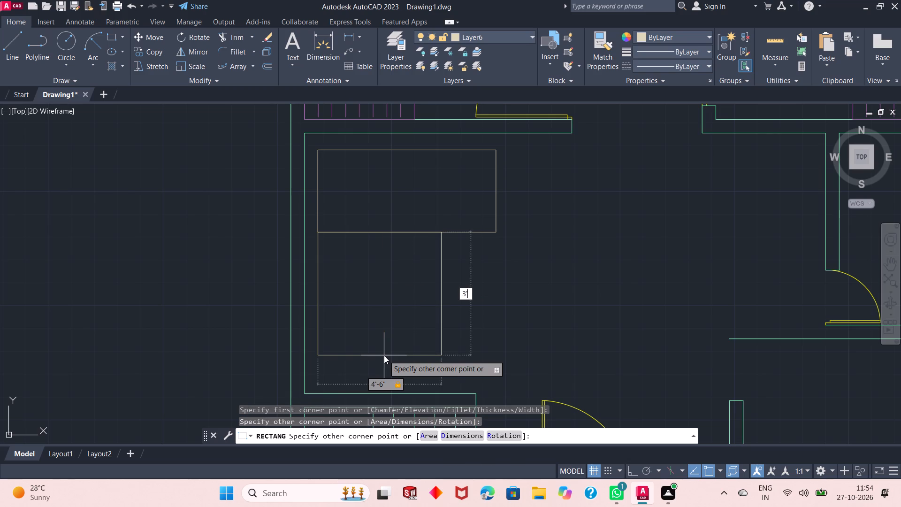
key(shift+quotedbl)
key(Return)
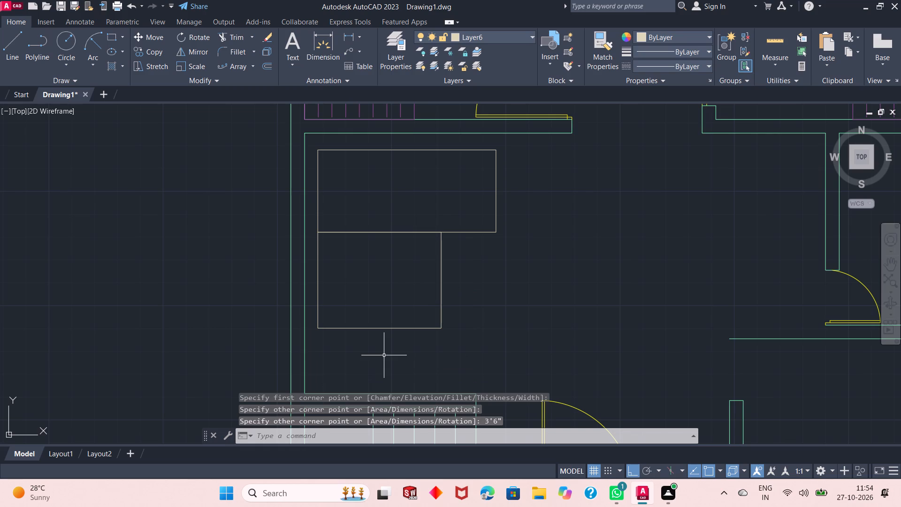
Measure the width and depth of the upper rectangle in the central room.
click(776, 57)
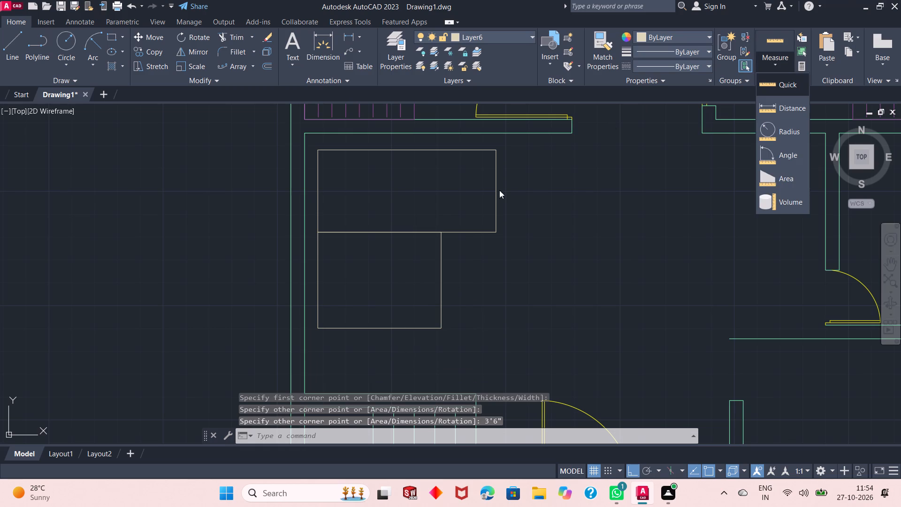
key(Escape)
click(779, 37)
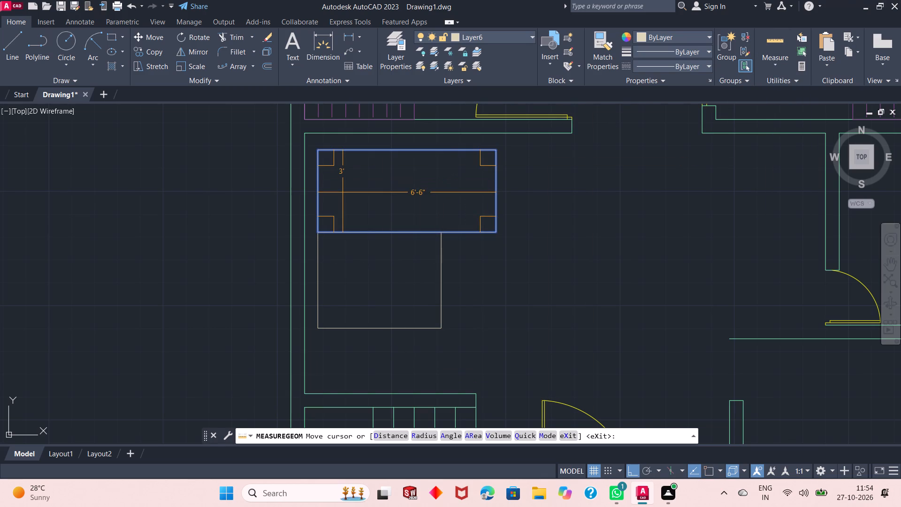
key(Escape)
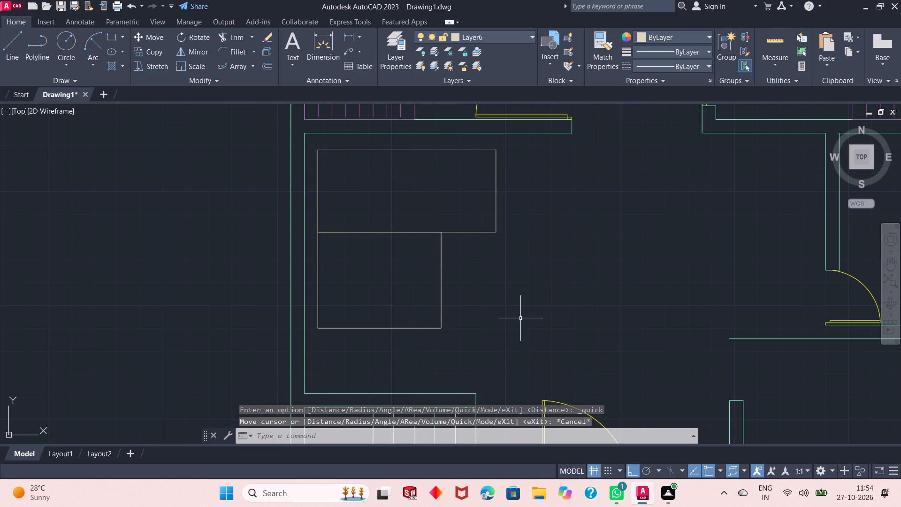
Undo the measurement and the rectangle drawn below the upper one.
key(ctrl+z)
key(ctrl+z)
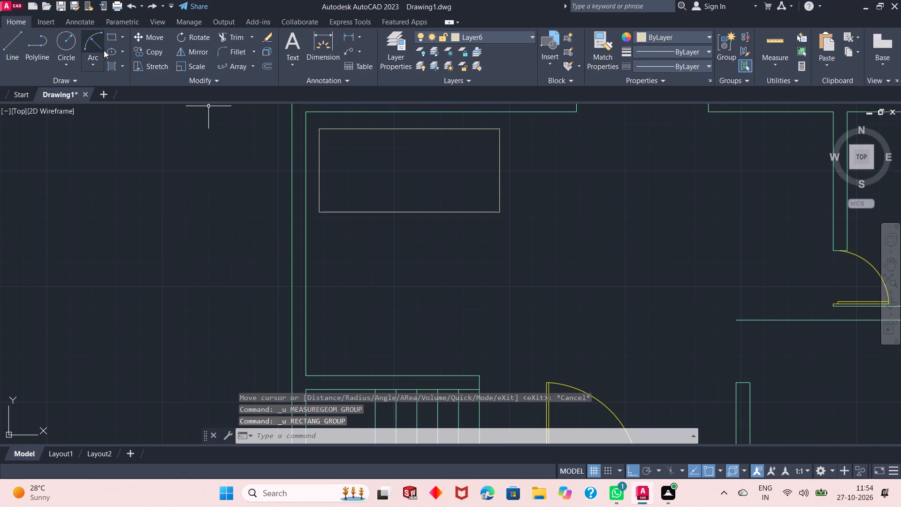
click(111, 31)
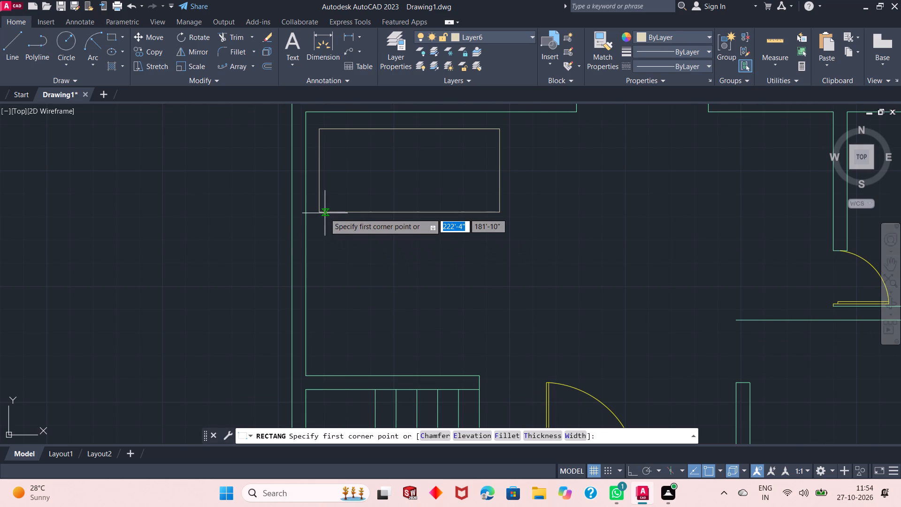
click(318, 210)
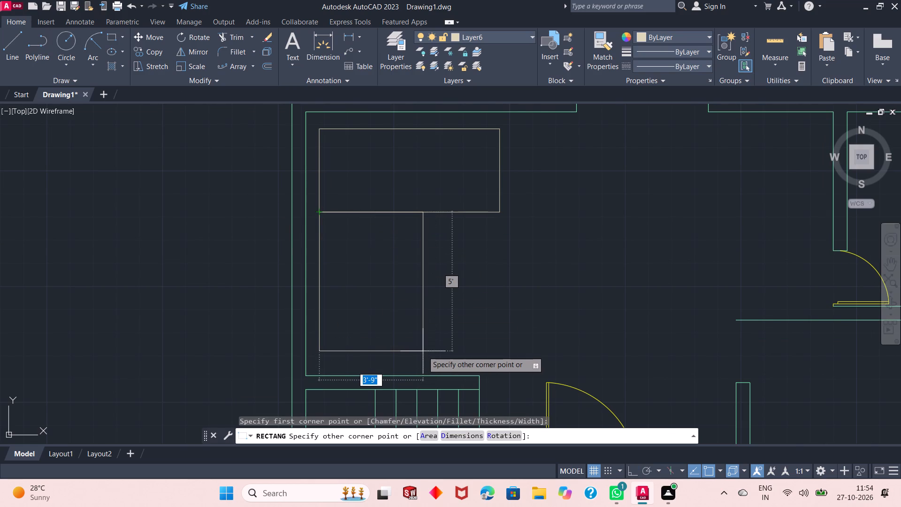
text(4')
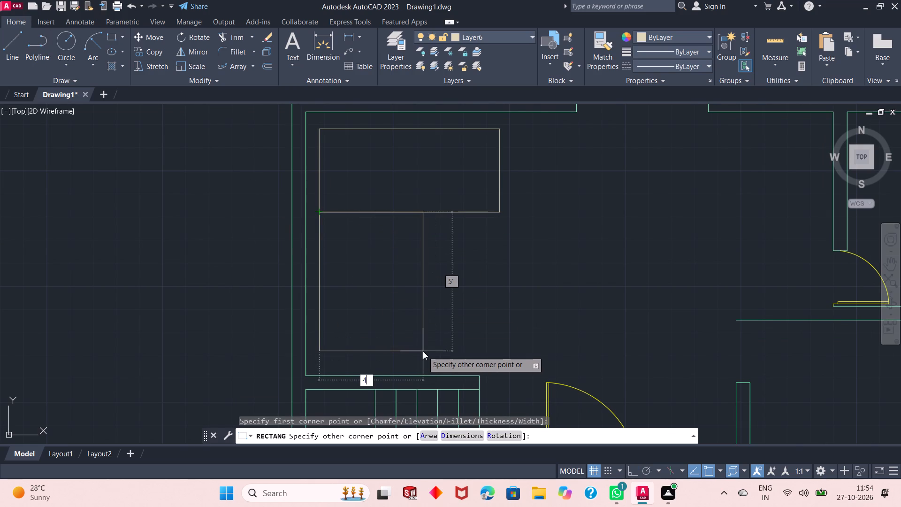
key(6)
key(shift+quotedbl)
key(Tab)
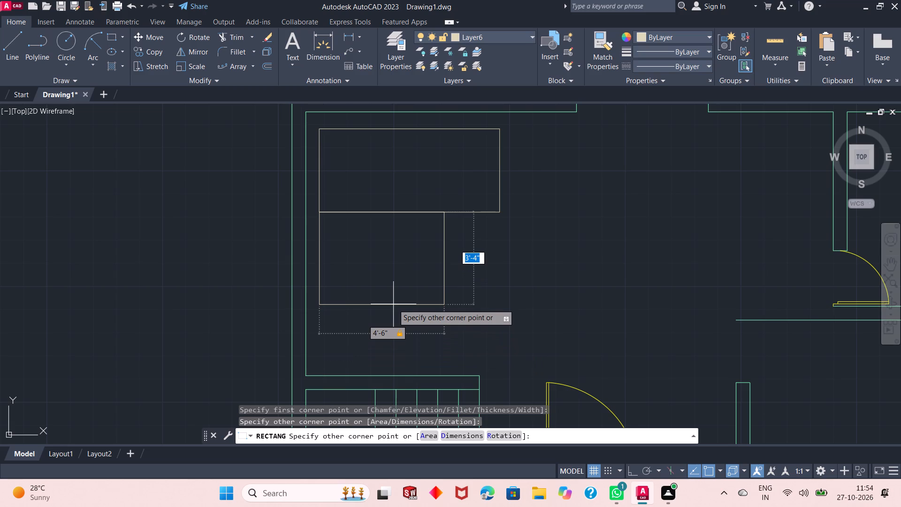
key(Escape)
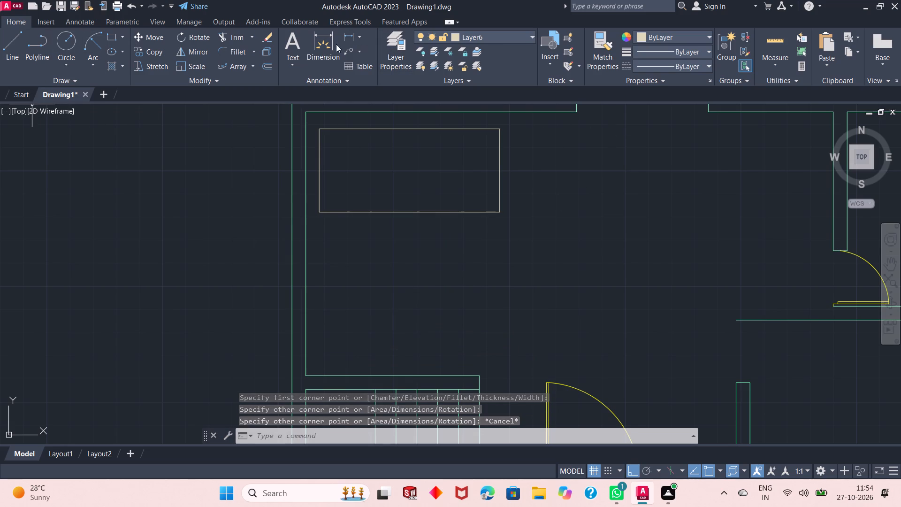
Draw a rectangle 3' wide and 4'6" long southward from the upper rectangle's southwest corner, forming an L-shaped unit.
click(110, 39)
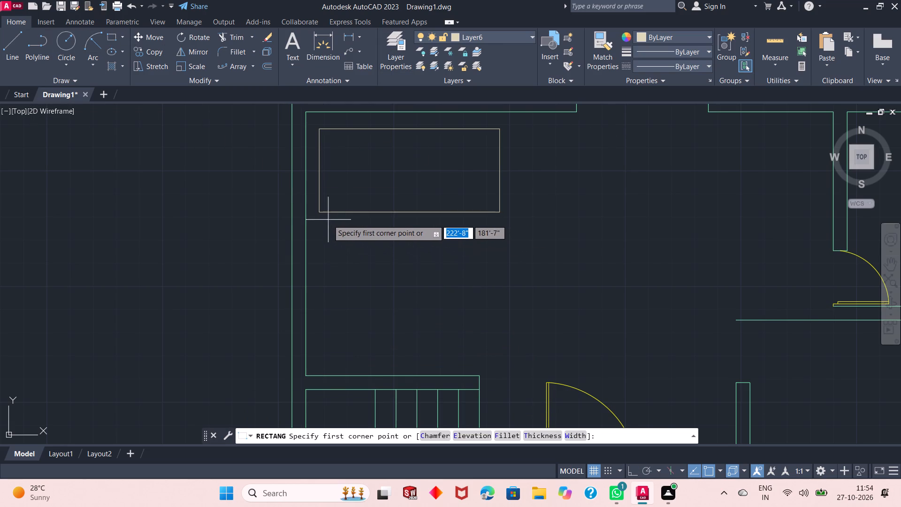
click(316, 211)
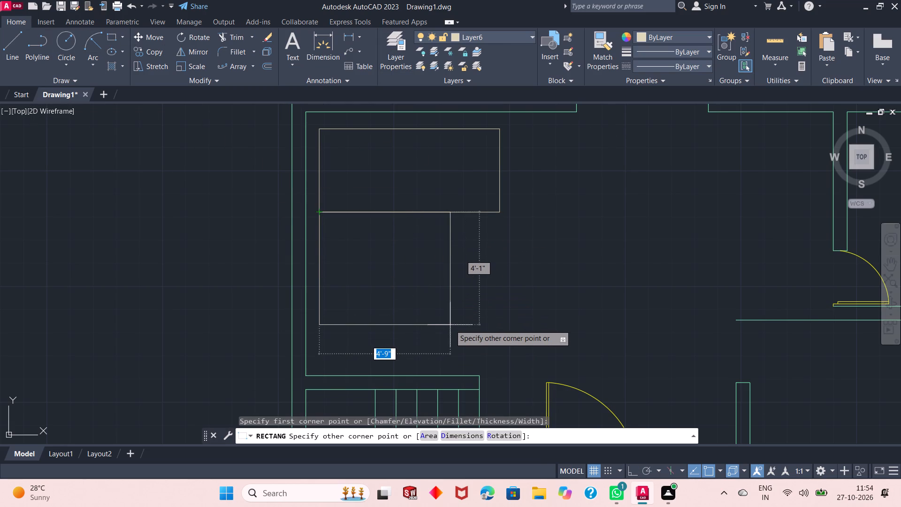
text(3')
key(Tab)
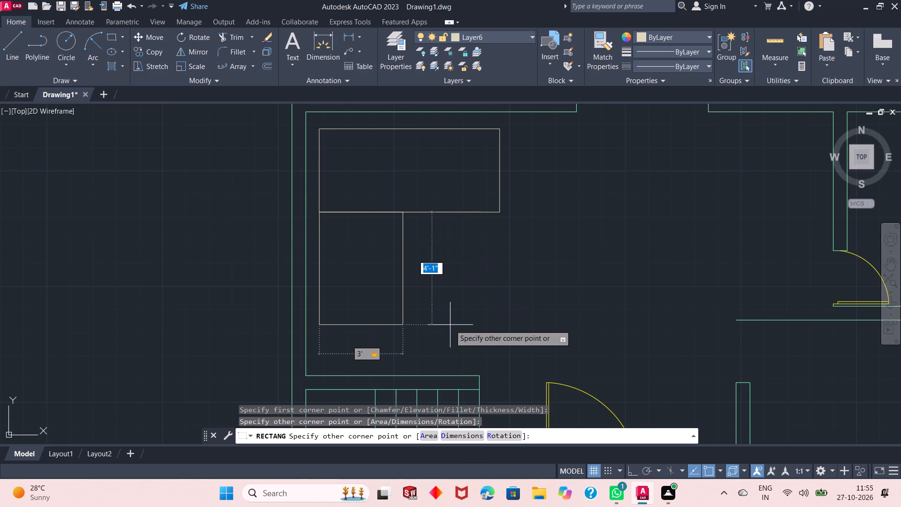
text(4'6)
key(shift+quotedbl)
key(Return)
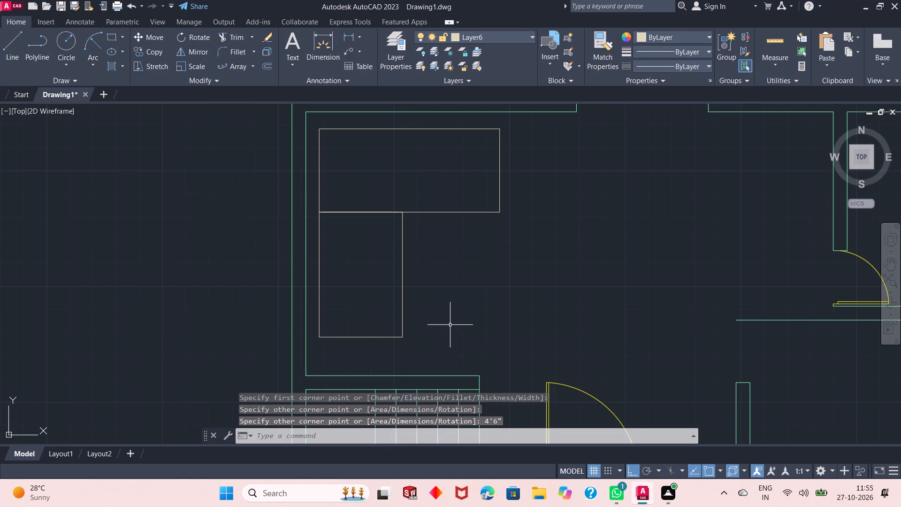
Explode both rectangles of the L-shaped unit into separate lines.
click(515, 149)
click(488, 171)
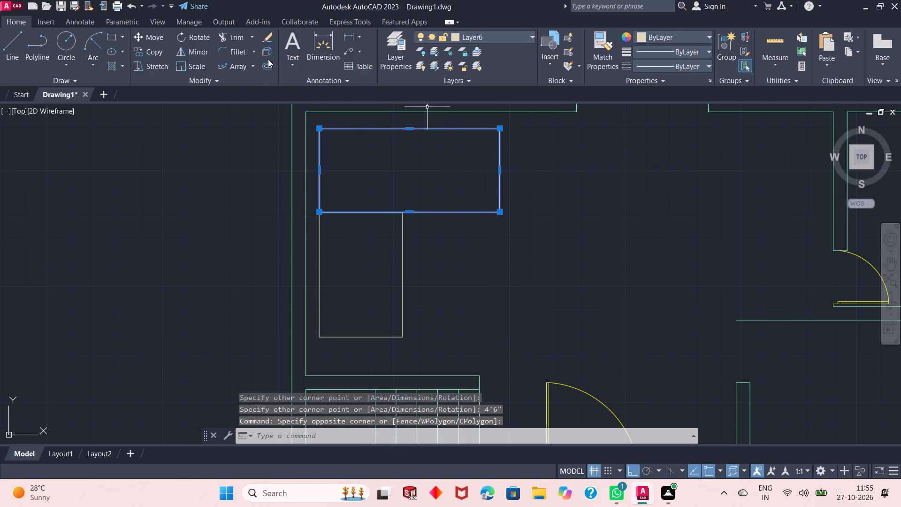
click(267, 57)
click(418, 272)
click(382, 305)
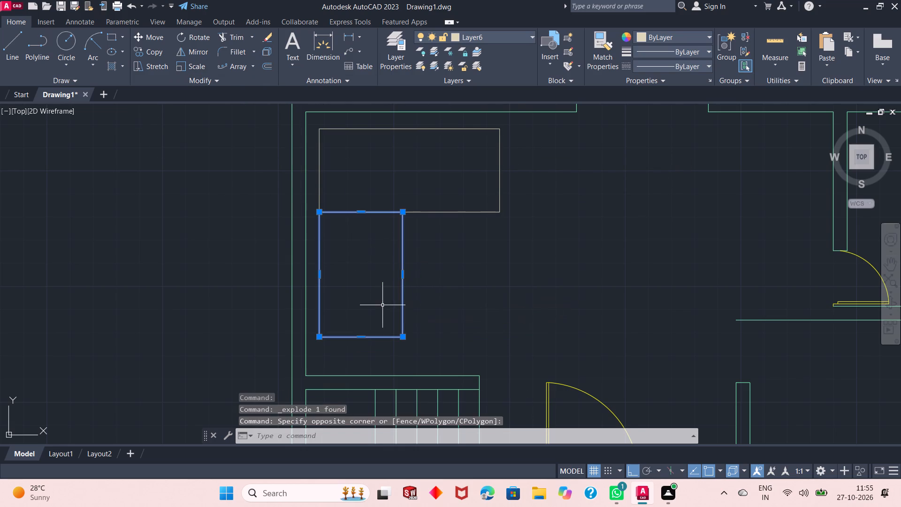
click(265, 52)
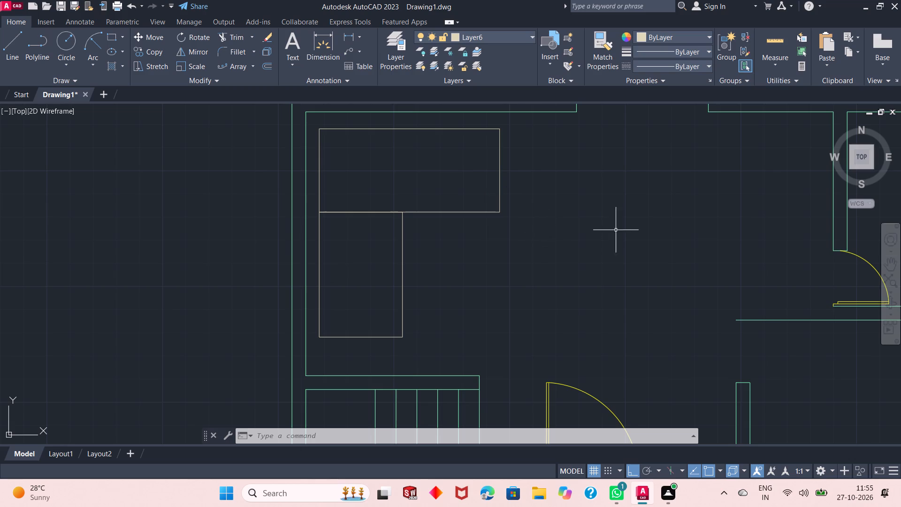
Offset the lower rectangle's south edge 2' inward to divide it into two seats.
scroll(455, 248, down, 1)
scroll(443, 222, up, 1)
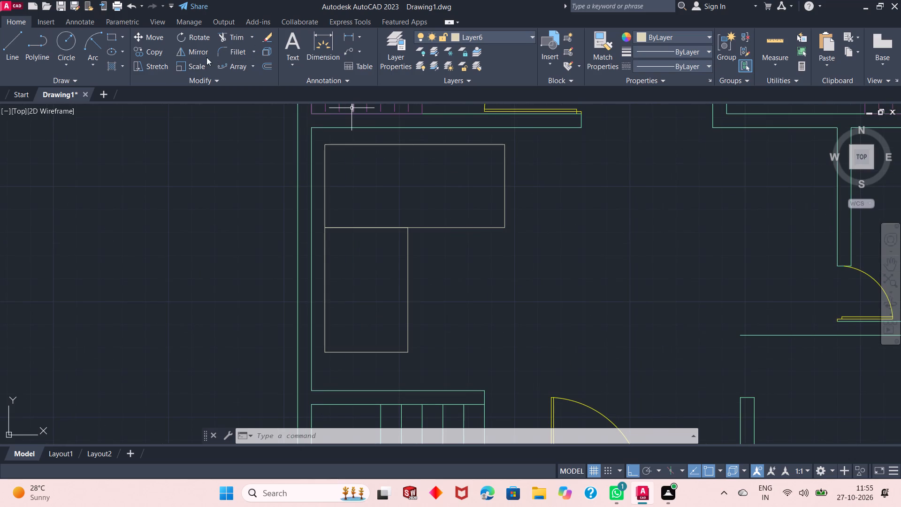
click(266, 64)
right_click(267, 186)
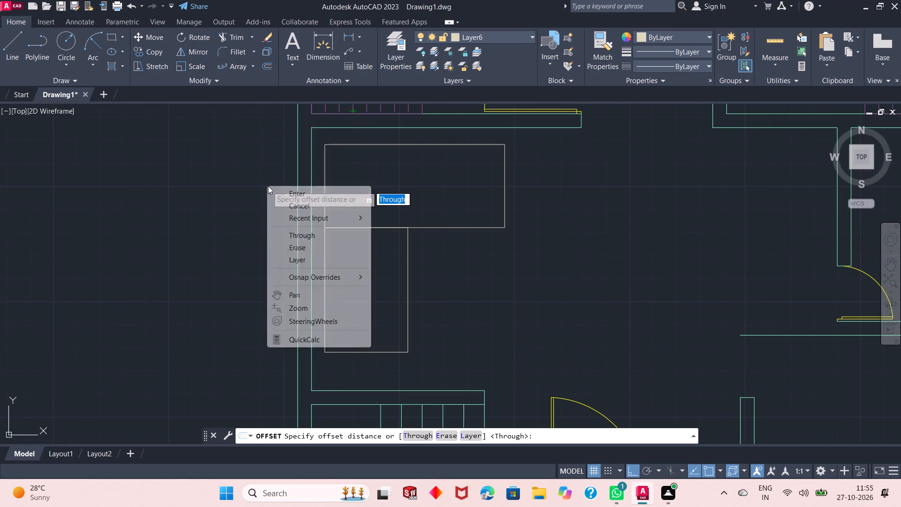
click(283, 188)
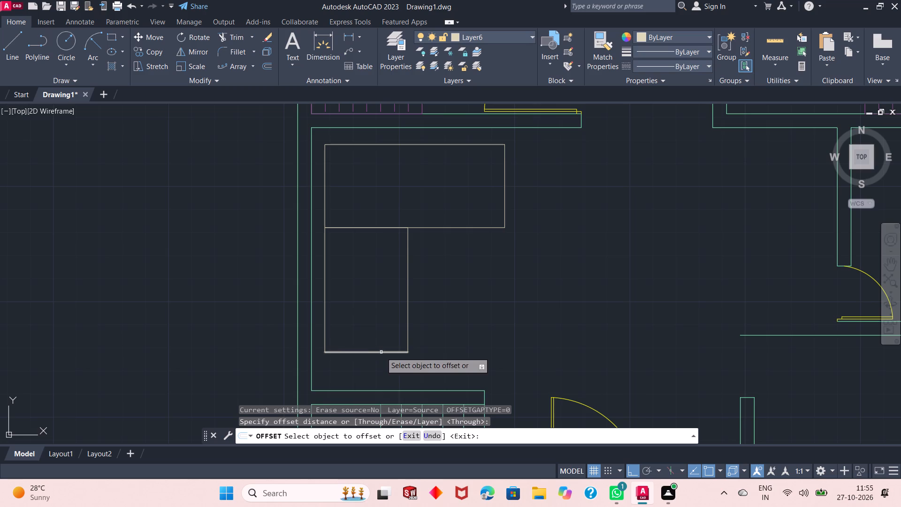
click(382, 351)
text(2')
key(Return)
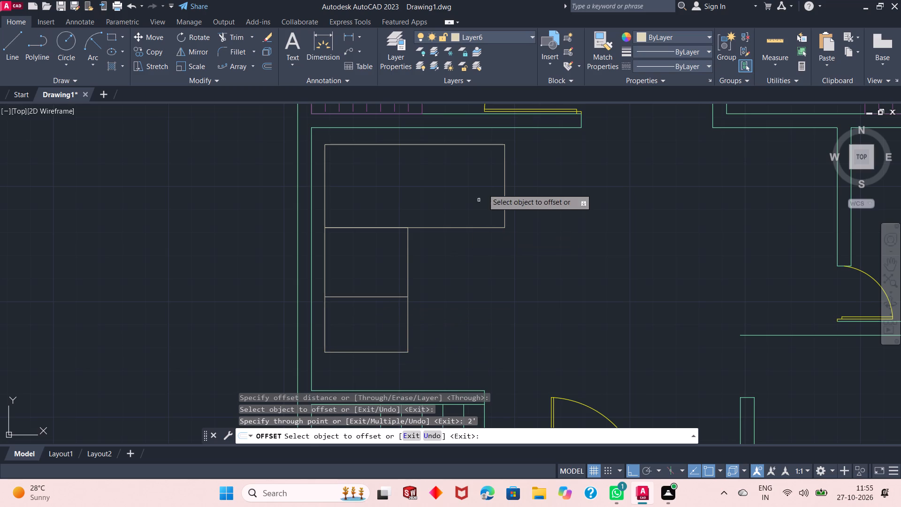
Divide the upper rectangle into three seats with two successive 2' offsets westward from its east edge.
click(504, 165)
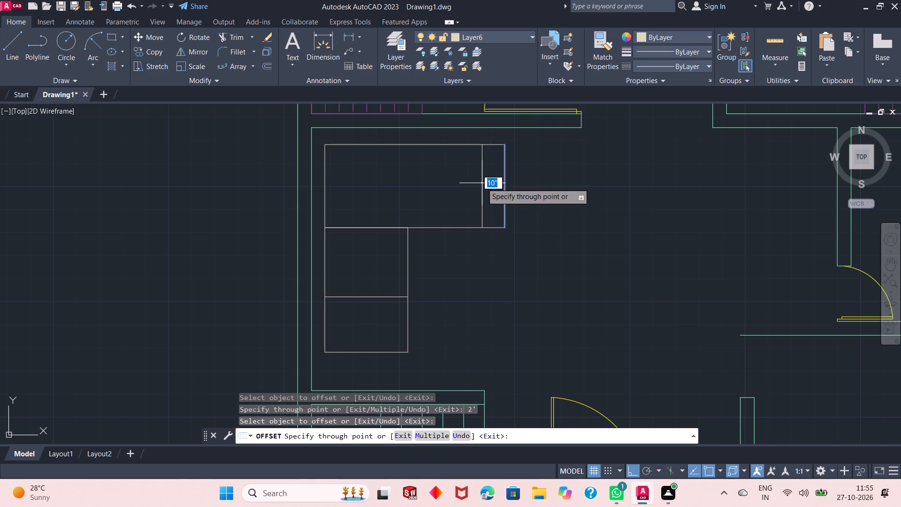
text(2')
key(Return)
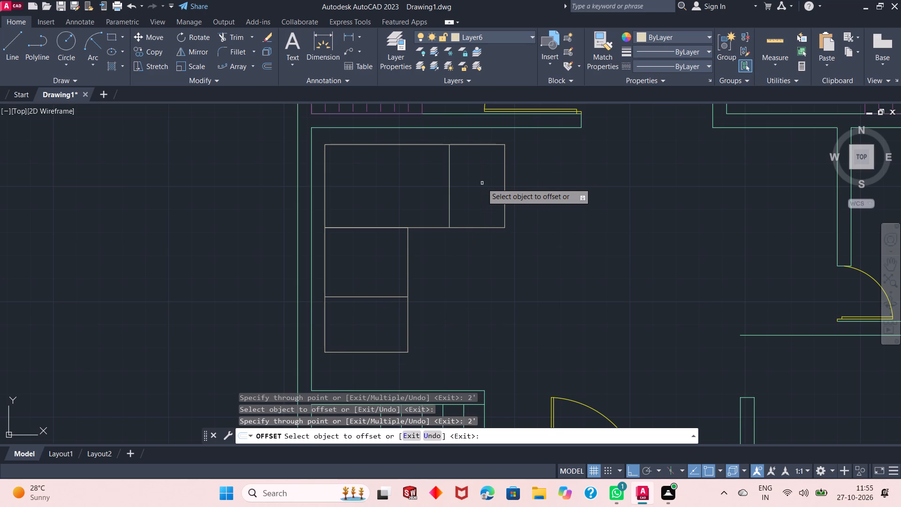
click(450, 197)
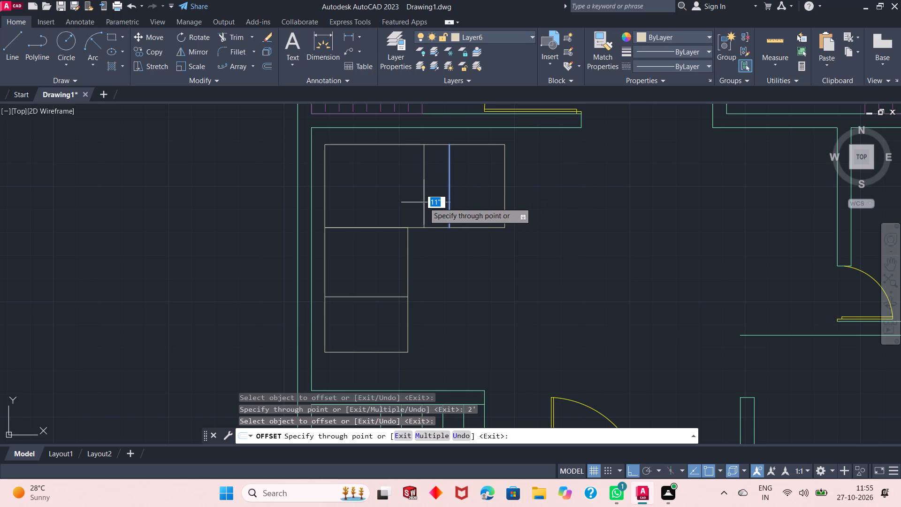
key(2)
key(apostrophe)
key(Return)
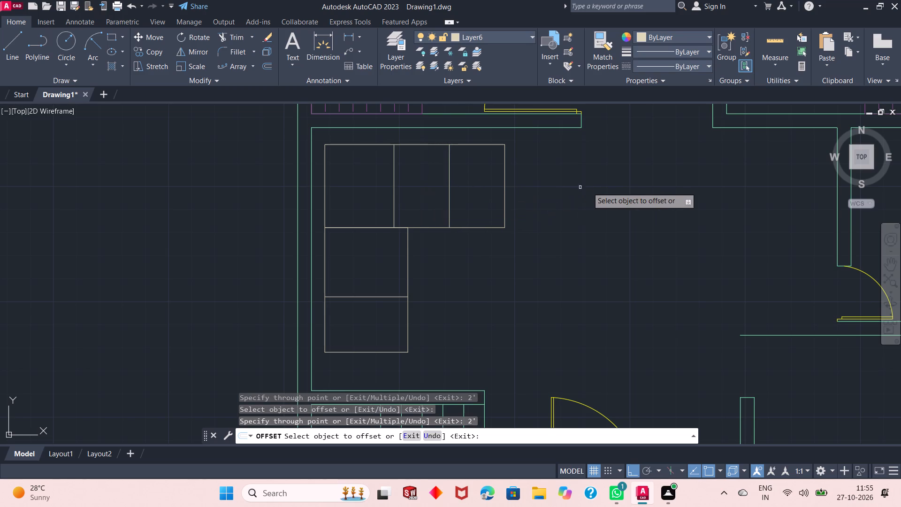
right_click(556, 186)
click(565, 195)
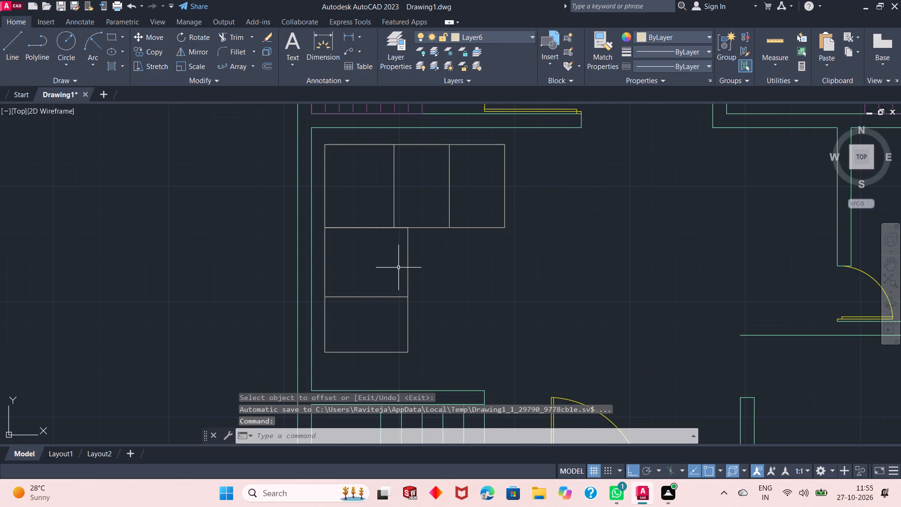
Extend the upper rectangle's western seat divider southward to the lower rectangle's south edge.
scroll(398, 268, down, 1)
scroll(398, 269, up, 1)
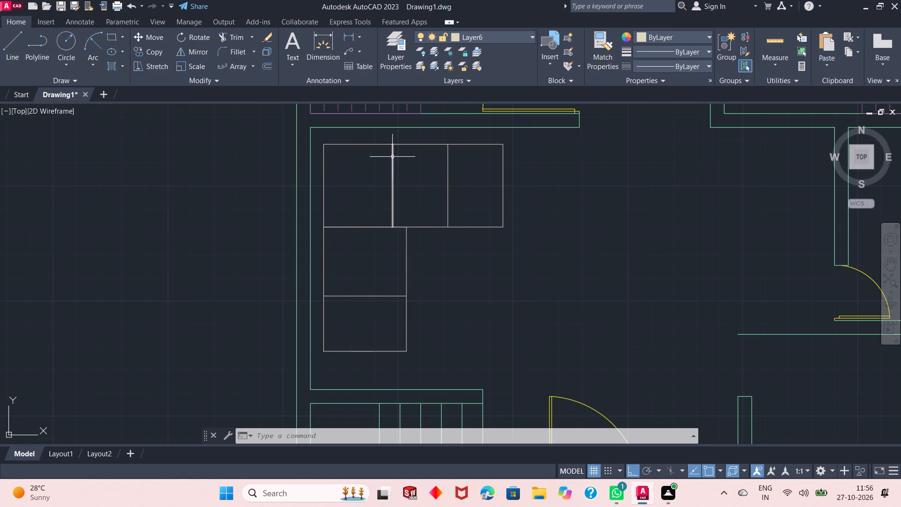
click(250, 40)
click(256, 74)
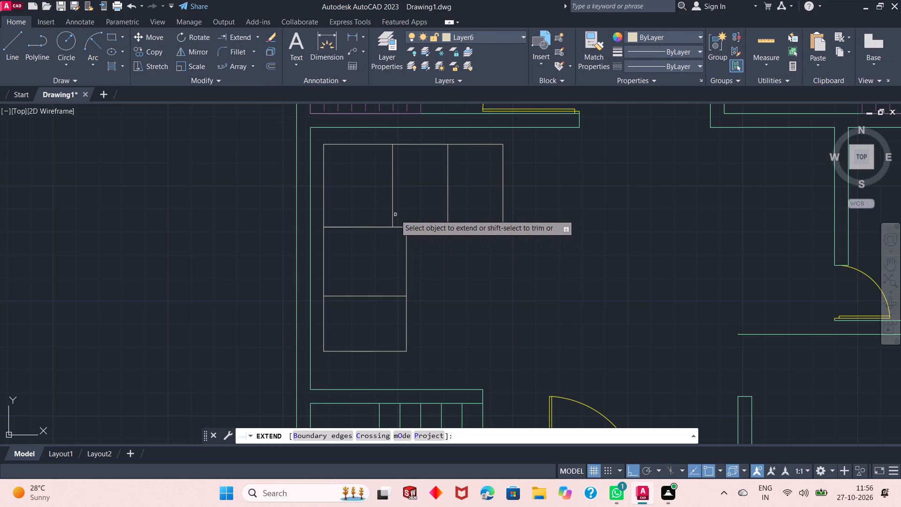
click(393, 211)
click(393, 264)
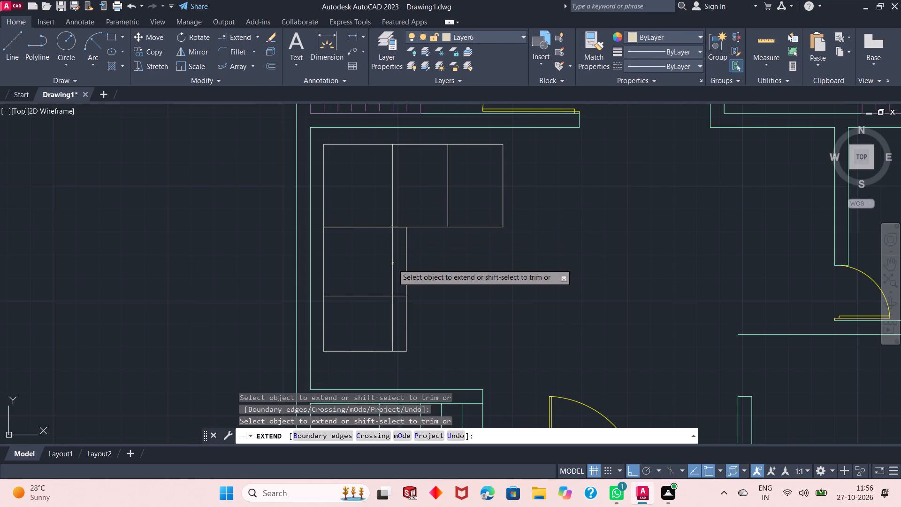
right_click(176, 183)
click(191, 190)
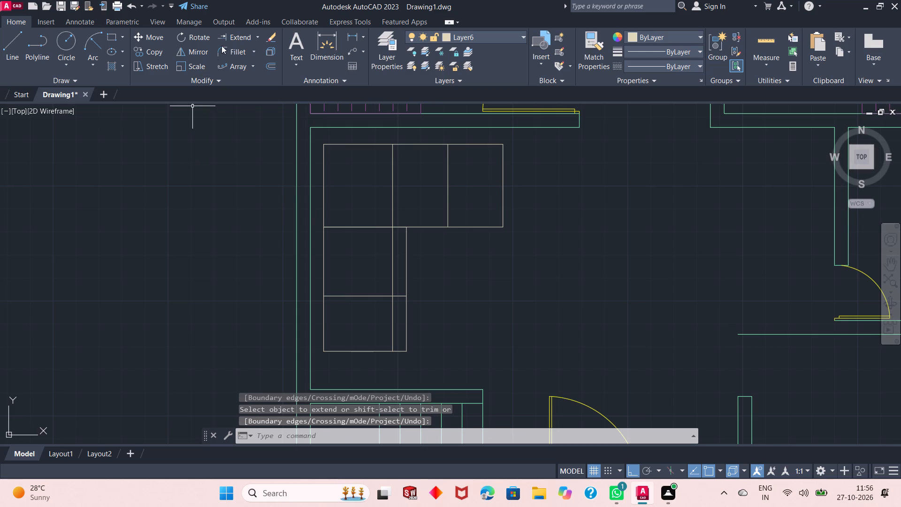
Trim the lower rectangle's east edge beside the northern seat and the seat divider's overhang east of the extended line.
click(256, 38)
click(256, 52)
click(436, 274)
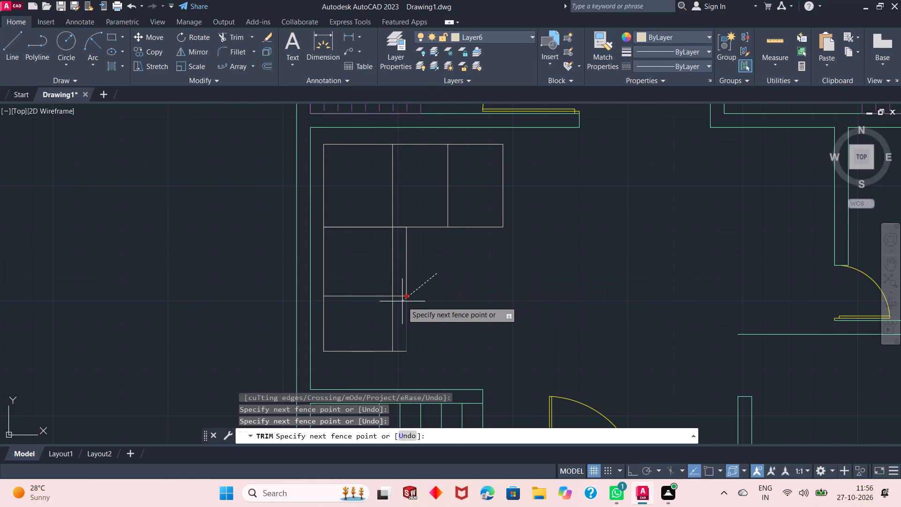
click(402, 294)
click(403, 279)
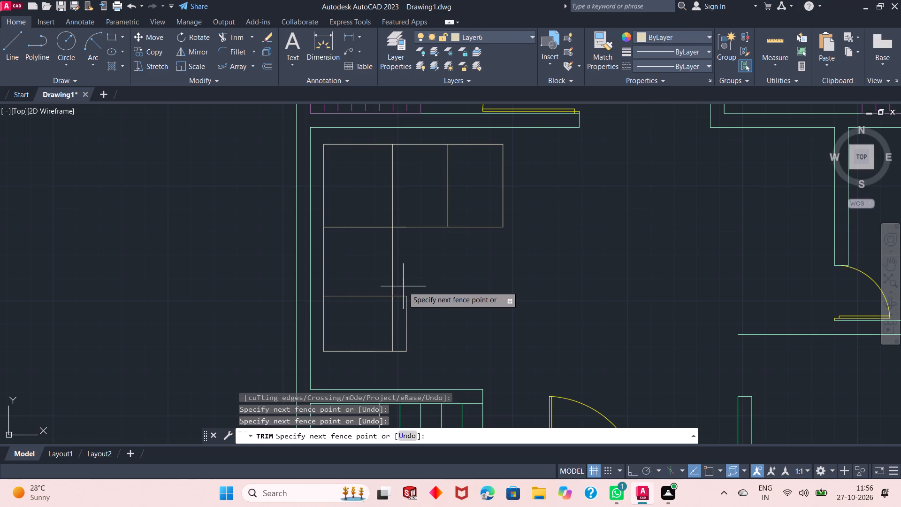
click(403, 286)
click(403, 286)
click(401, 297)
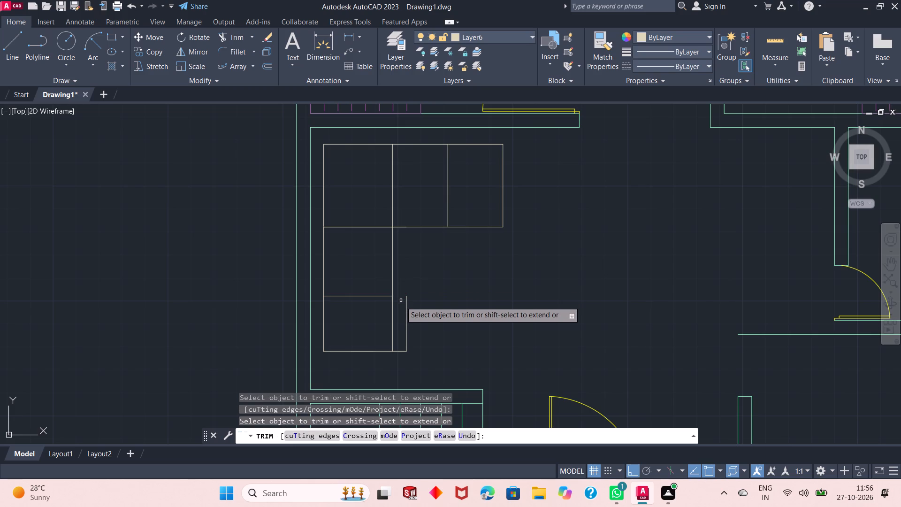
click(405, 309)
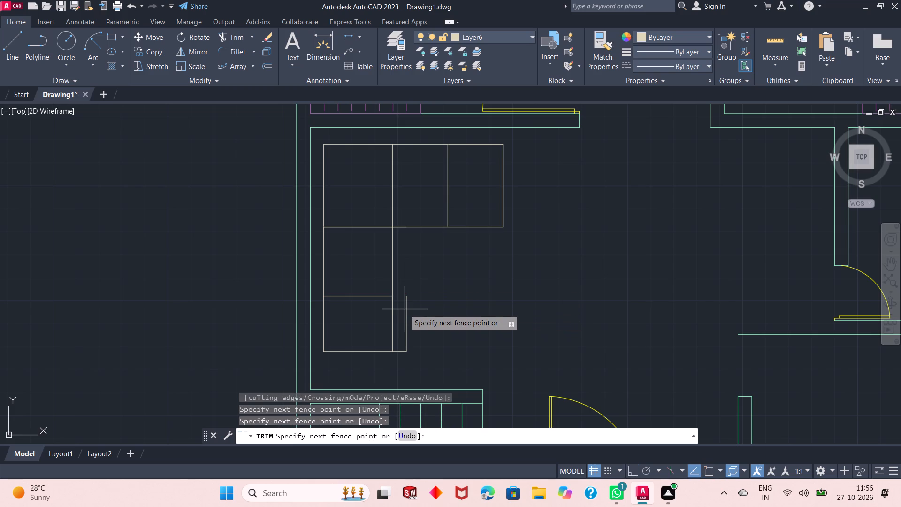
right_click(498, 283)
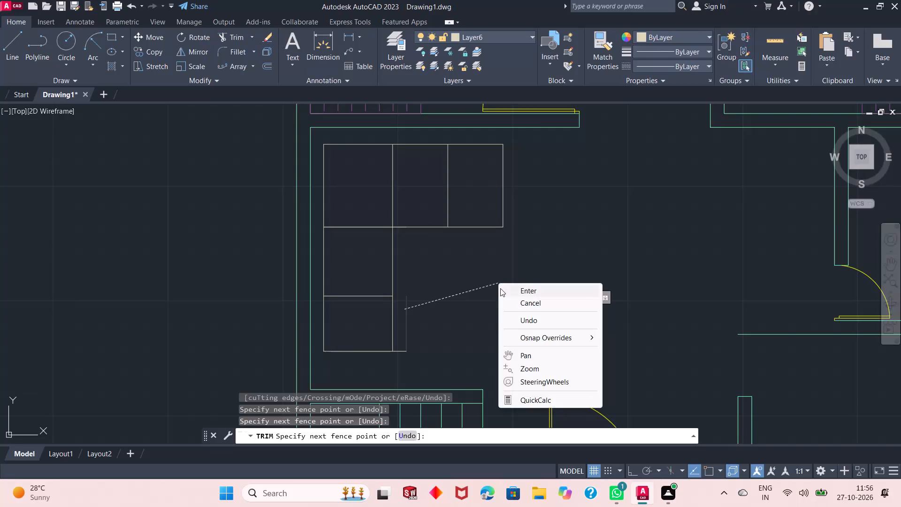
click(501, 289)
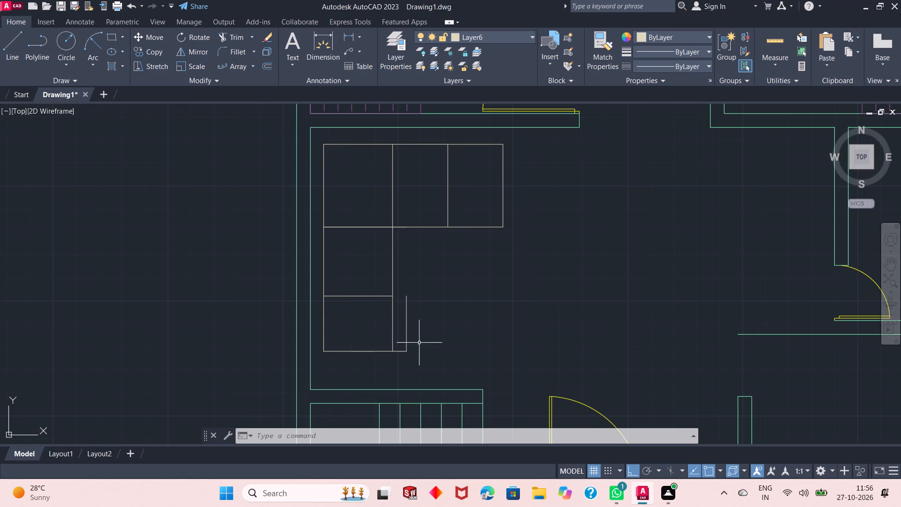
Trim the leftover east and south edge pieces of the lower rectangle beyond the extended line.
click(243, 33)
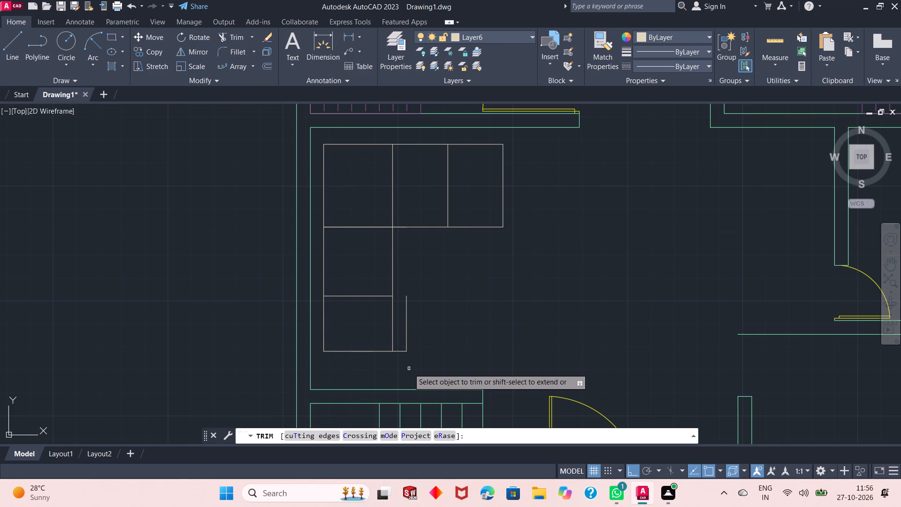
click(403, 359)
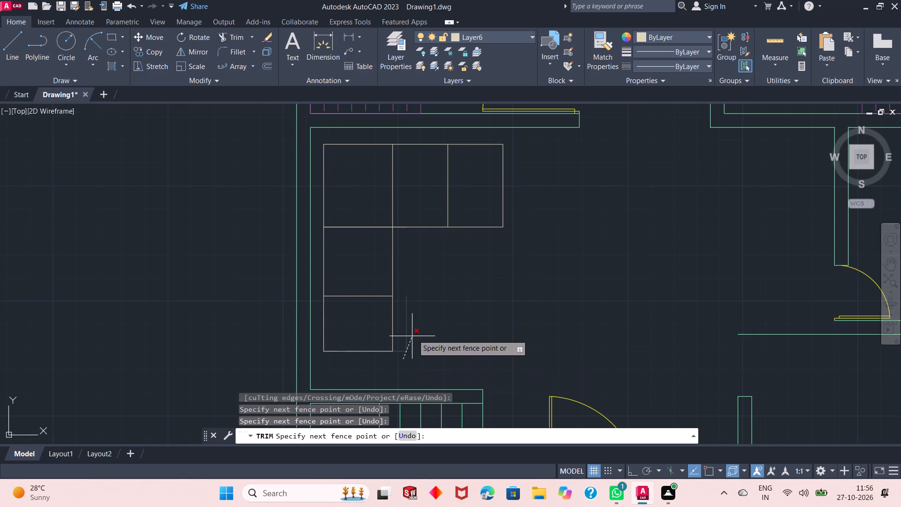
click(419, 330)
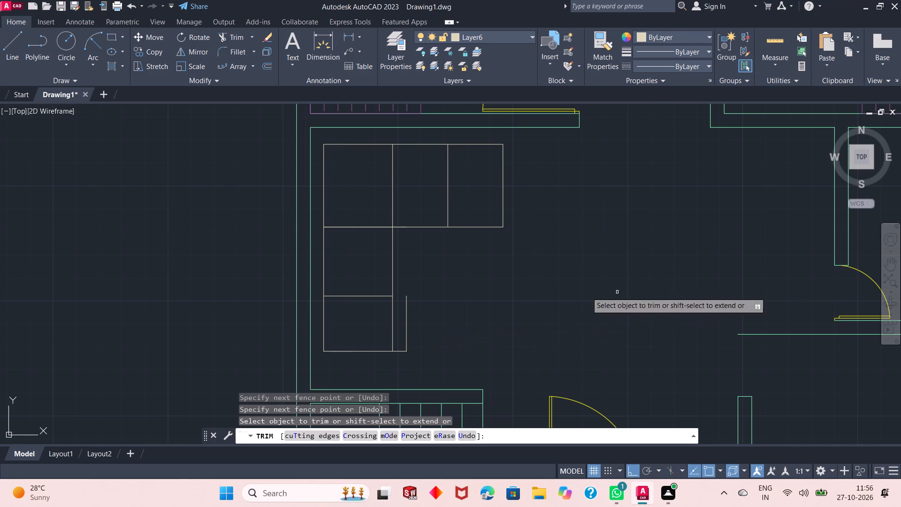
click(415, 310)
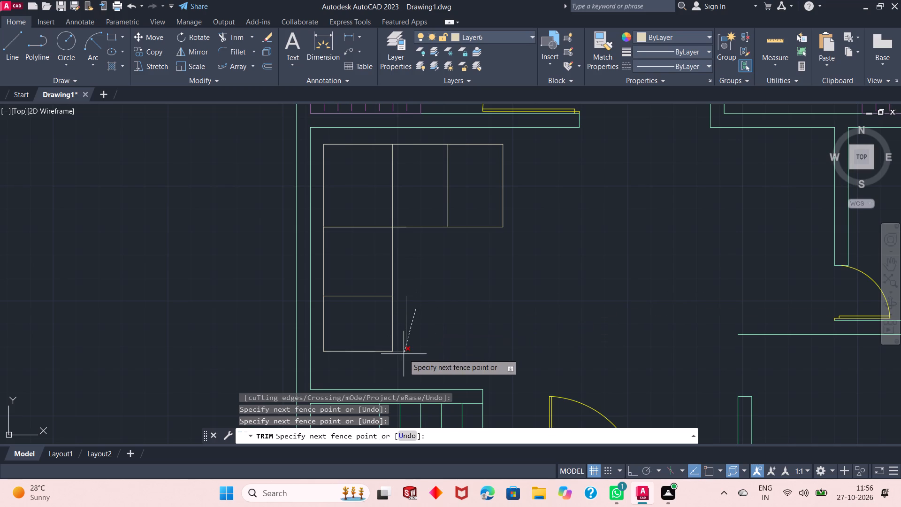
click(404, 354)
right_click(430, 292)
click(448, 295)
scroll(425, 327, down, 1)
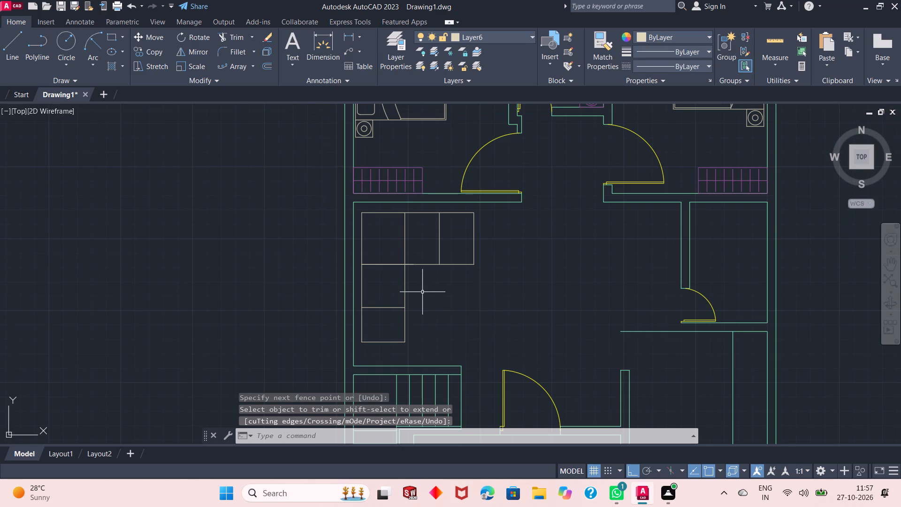
Measure the sofa's seat sizes and its distances to the surrounding room walls.
click(785, 40)
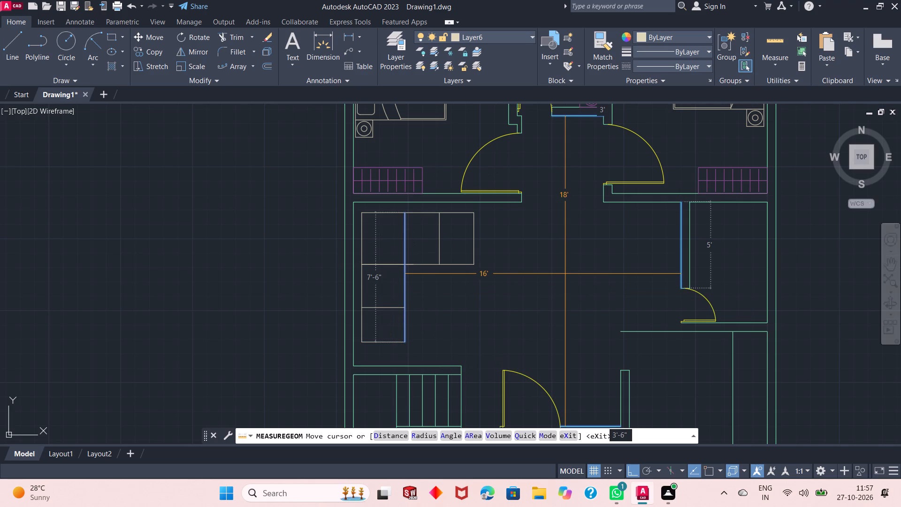
key(Escape)
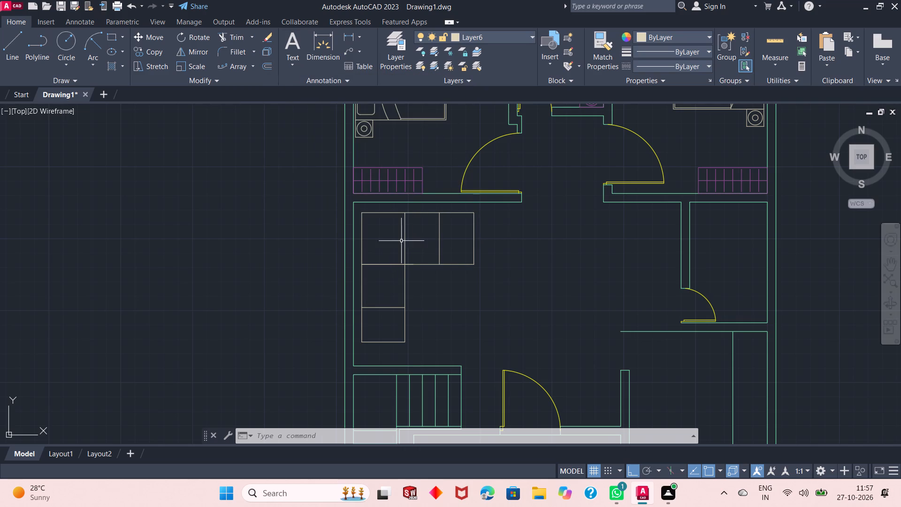
click(768, 42)
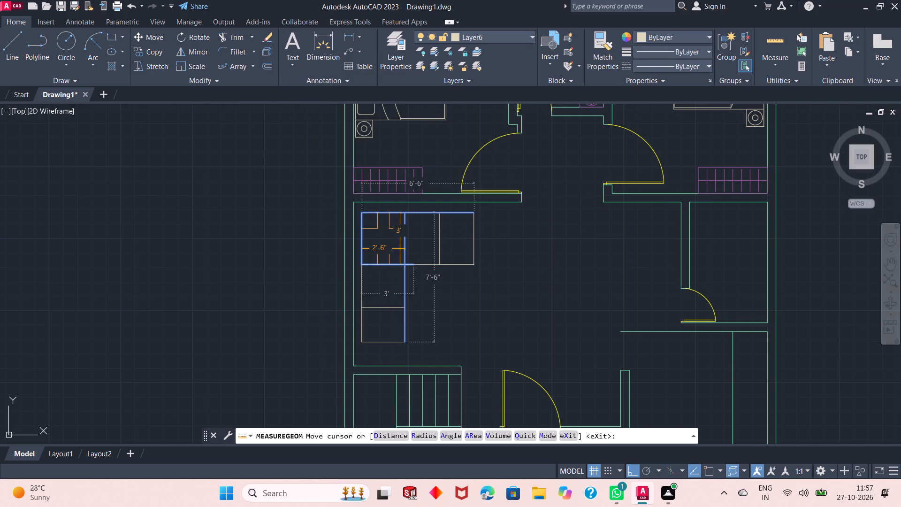
key(Escape)
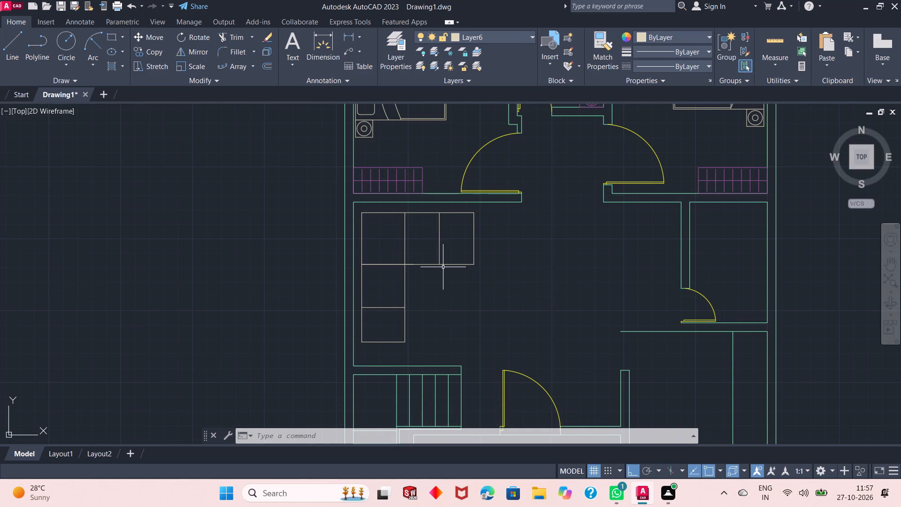
Undo the trims, the extension and the seat-divider offsets, leaving the two undivided rectangles of the L-shaped unit.
key(ctrl+z)
key(ctrl+z)
key(ctrl+z)
key(ctrl+z)
key(ctrl+z)
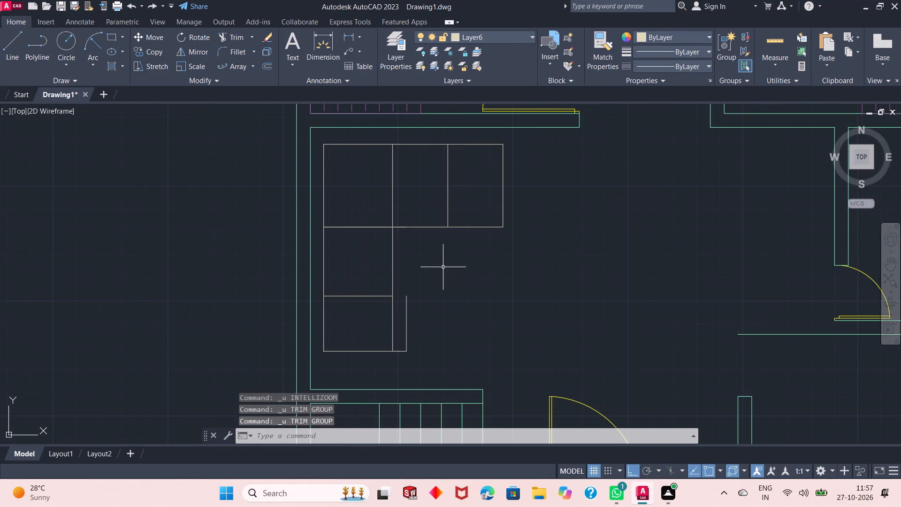
key(ctrl+z)
key(ctrl+z)
key(ctrl+z)
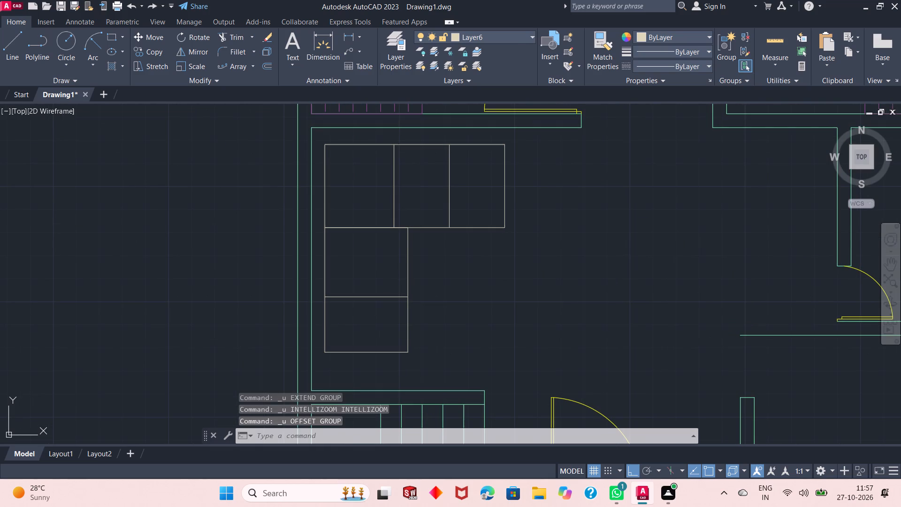
key(ctrl+y)
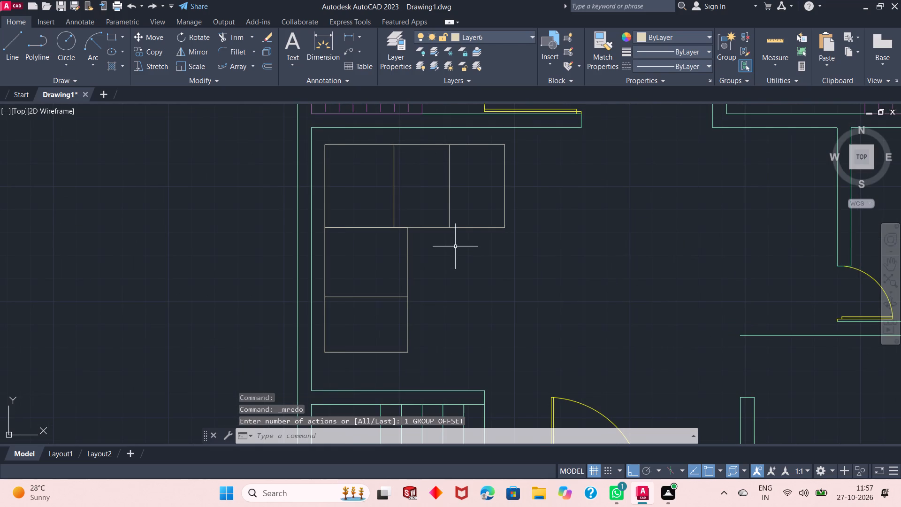
drag(395, 272, 391, 285)
click(374, 314)
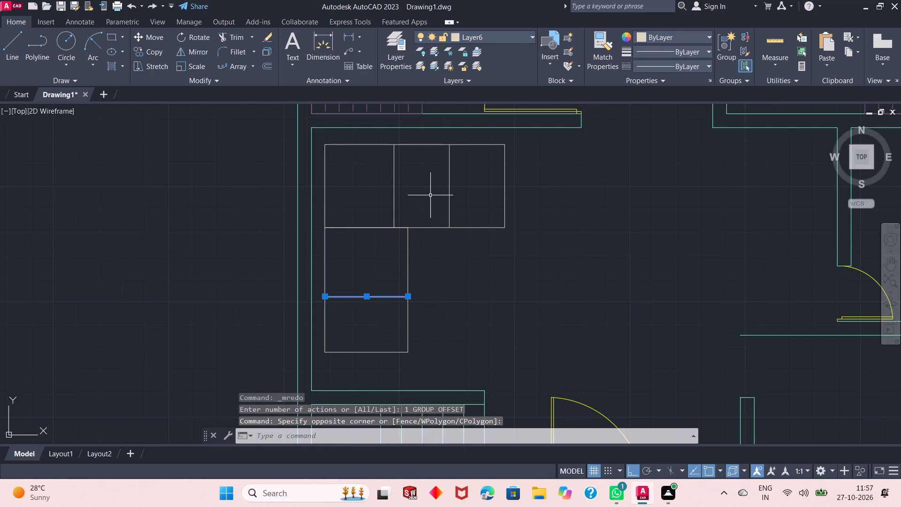
key(Escape)
key(ctrl+z)
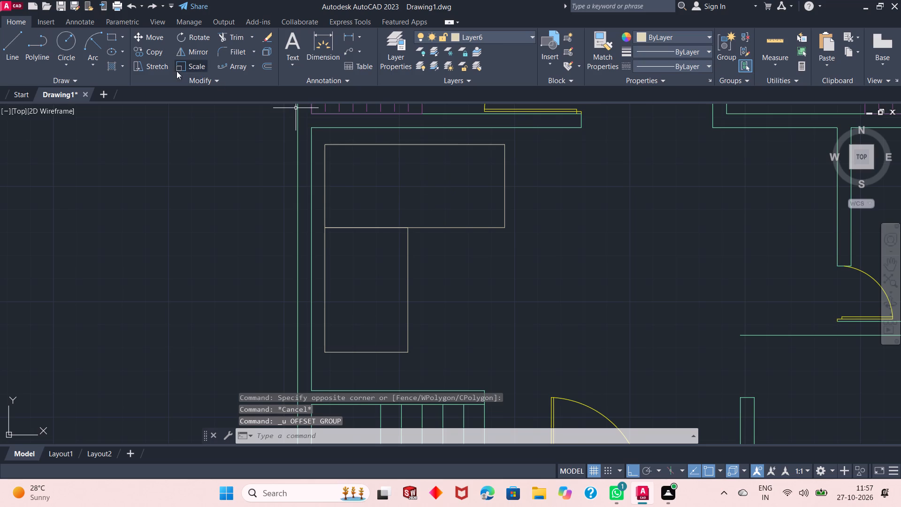
Offset the lower rectangle's south edge and the upper rectangle's east edge 6" inward to form the sofa's armrests.
click(261, 69)
right_click(246, 143)
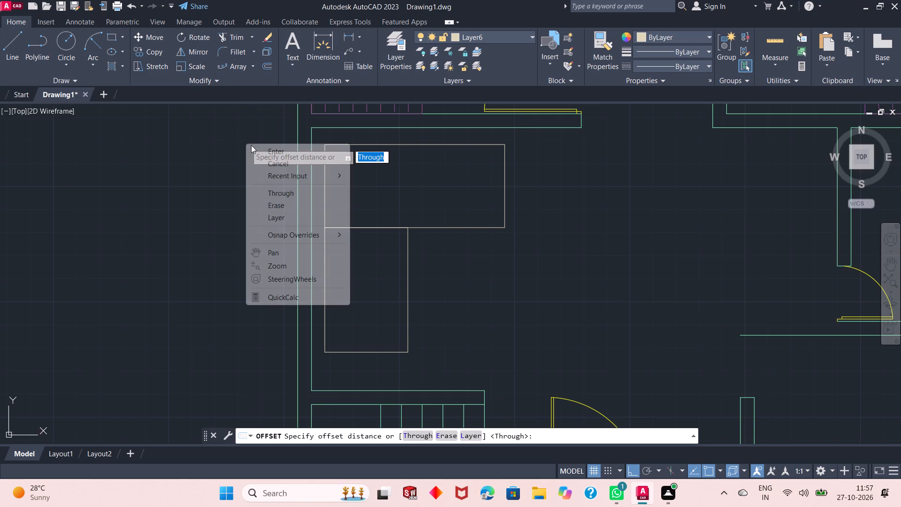
click(267, 155)
click(369, 352)
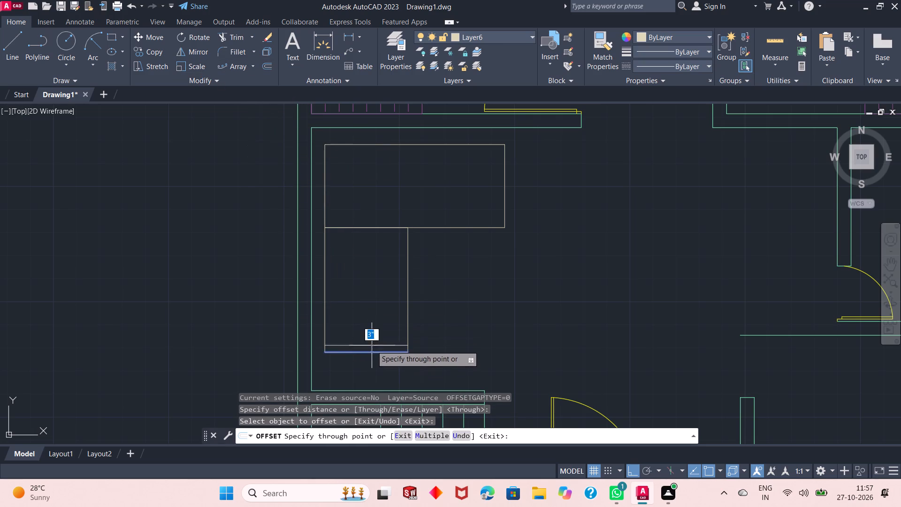
text(6")
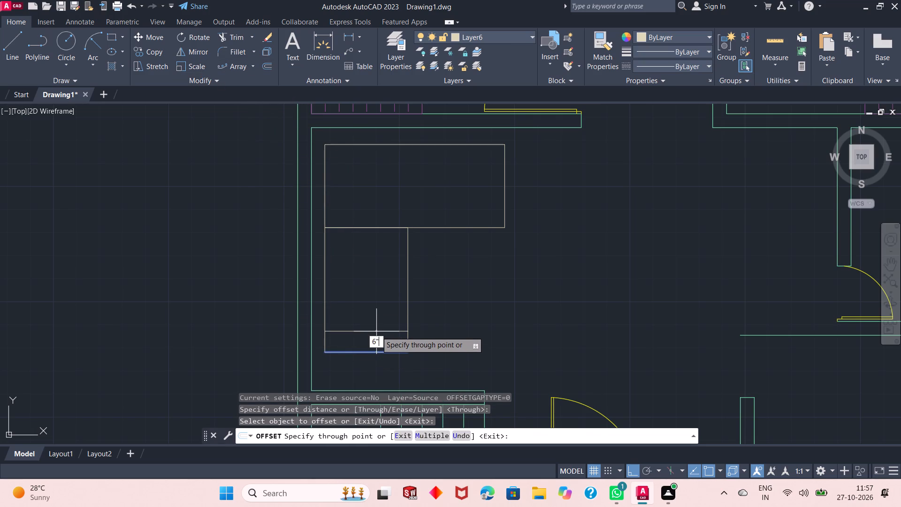
key(Return)
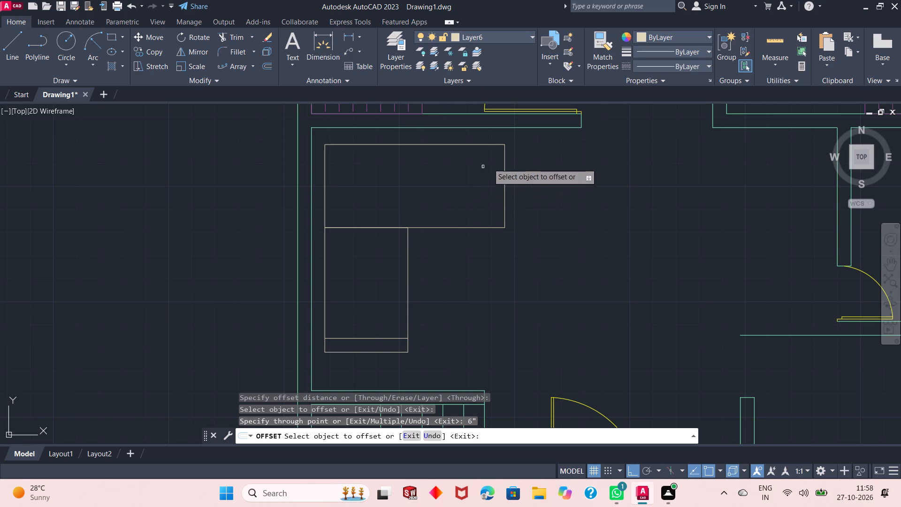
click(505, 149)
text(6")
key(Return)
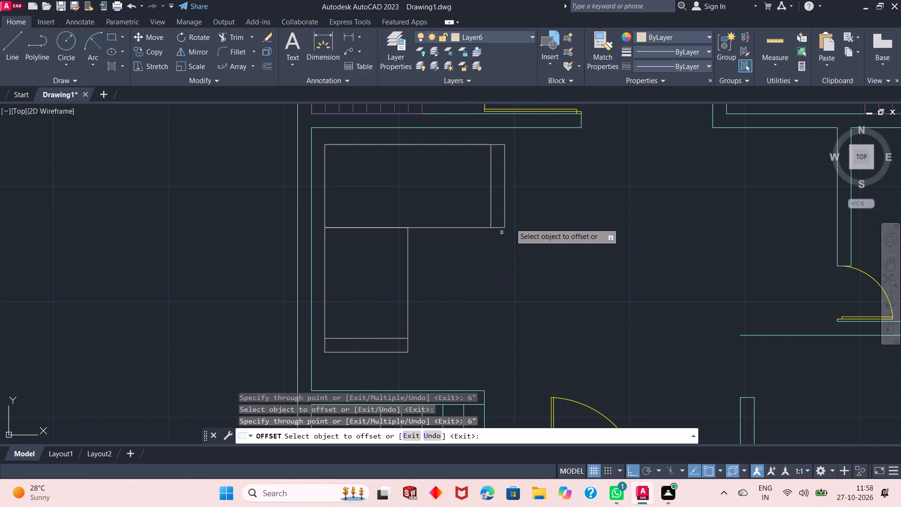
right_click(518, 208)
click(531, 215)
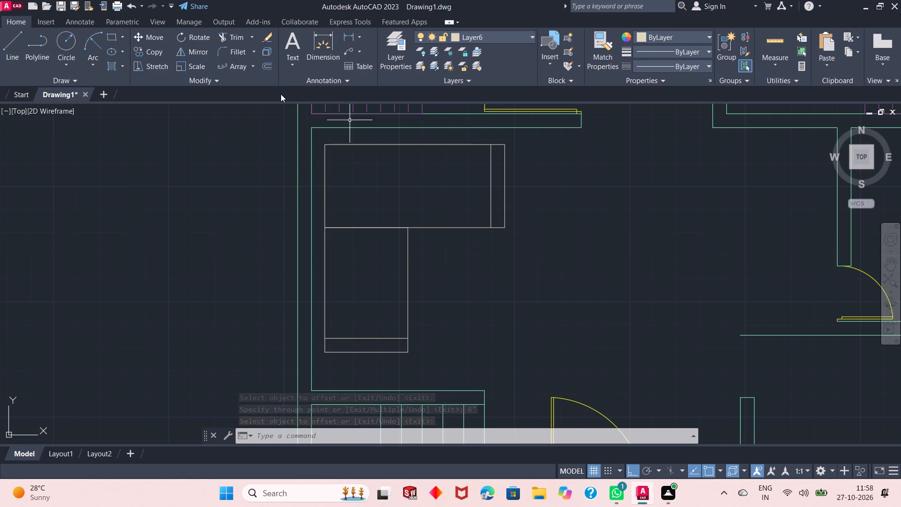
Offset the upper section's inner armrest line westward twice at 2' spacing to form its seat dividers.
click(270, 67)
right_click(260, 170)
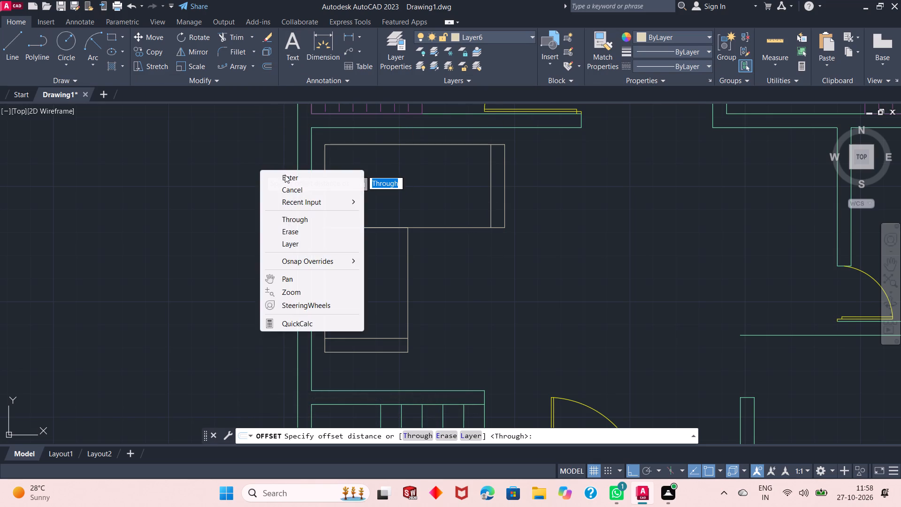
click(285, 175)
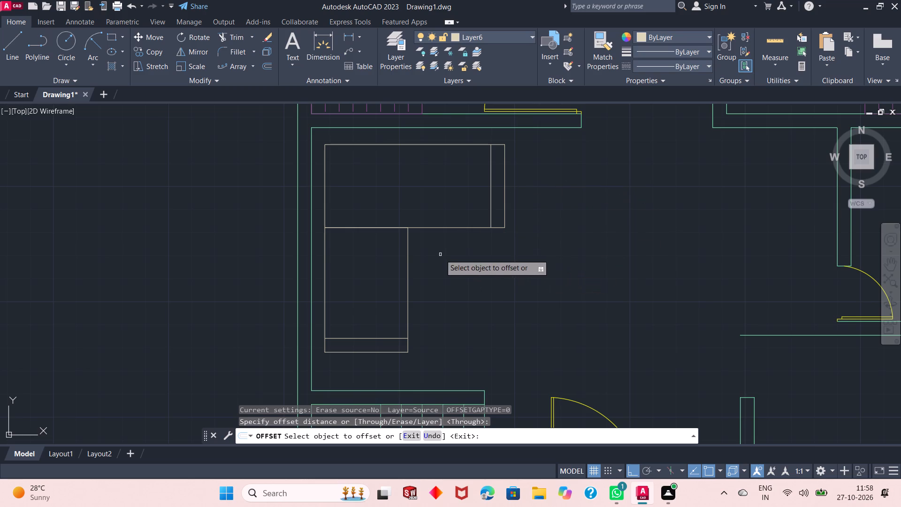
click(489, 186)
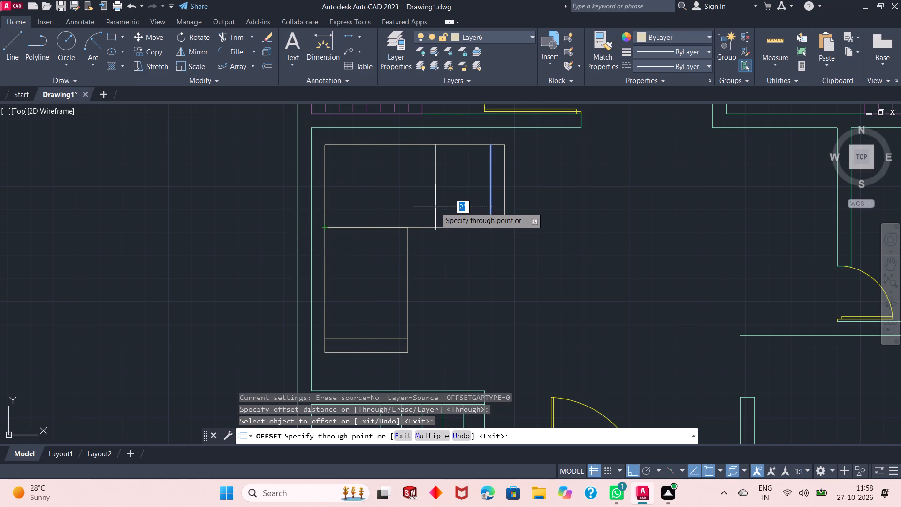
text(2')
key(Return)
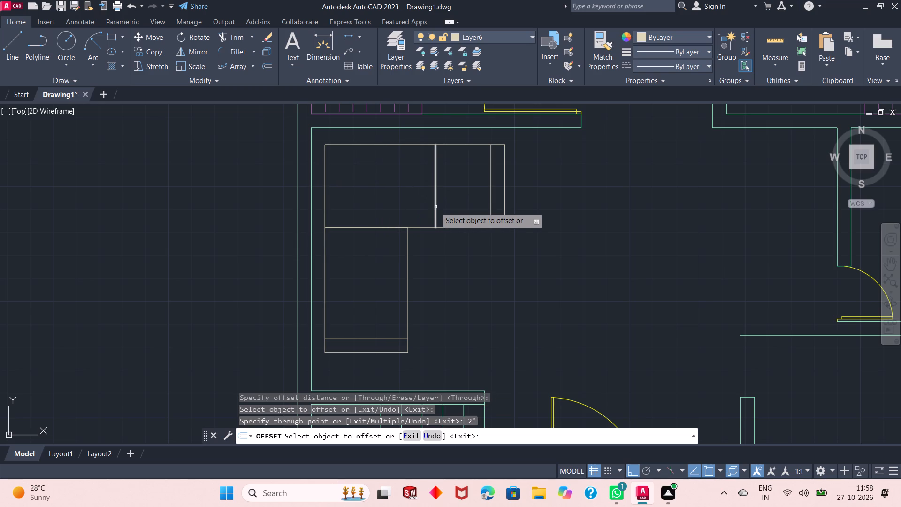
click(436, 207)
text(2')
key(Return)
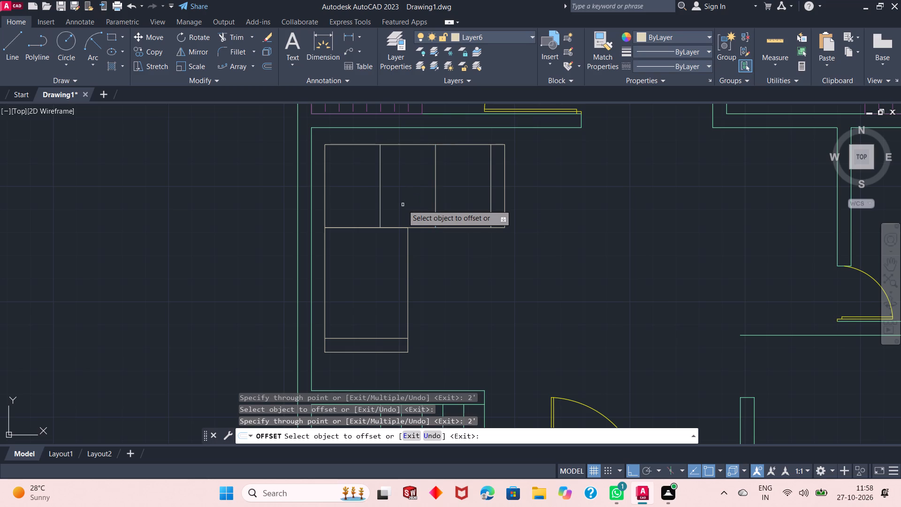
Offset the lower section's inner armrest line 2' northward to divide its seats.
click(395, 339)
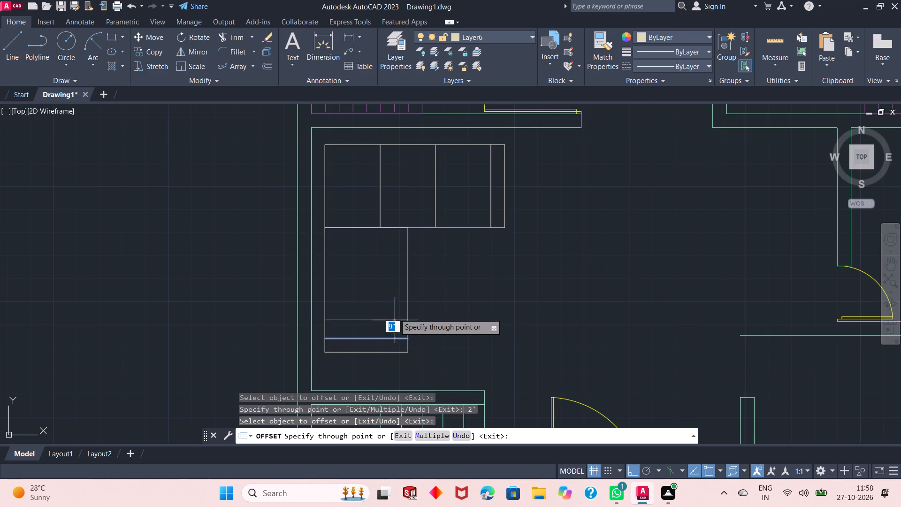
text(2')
key(Return)
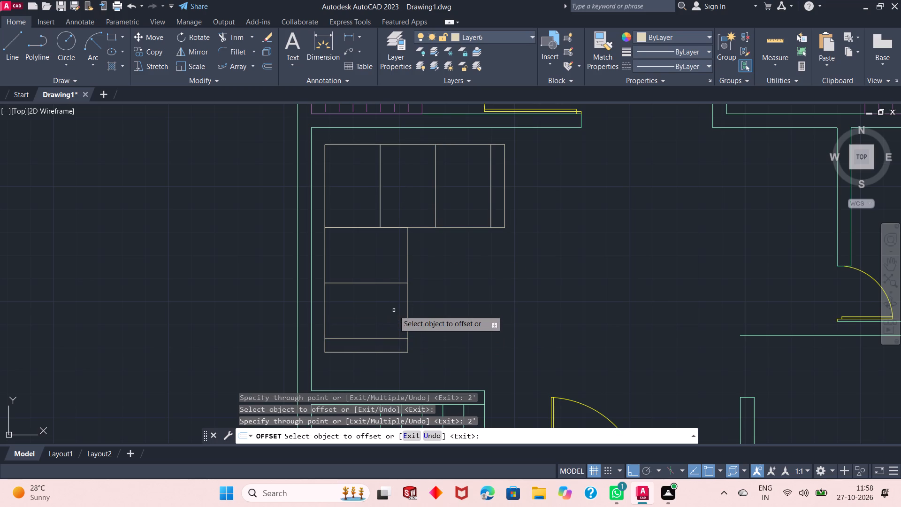
right_click(565, 186)
click(576, 195)
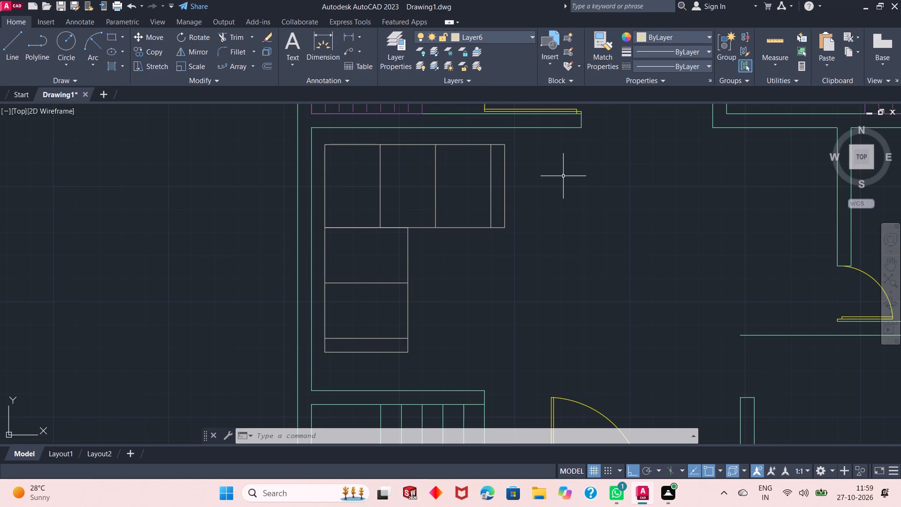
Fillet the southeast corner of the sofa's upper section with a 2" radius.
scroll(501, 230, up, 1)
scroll(454, 227, down, 1)
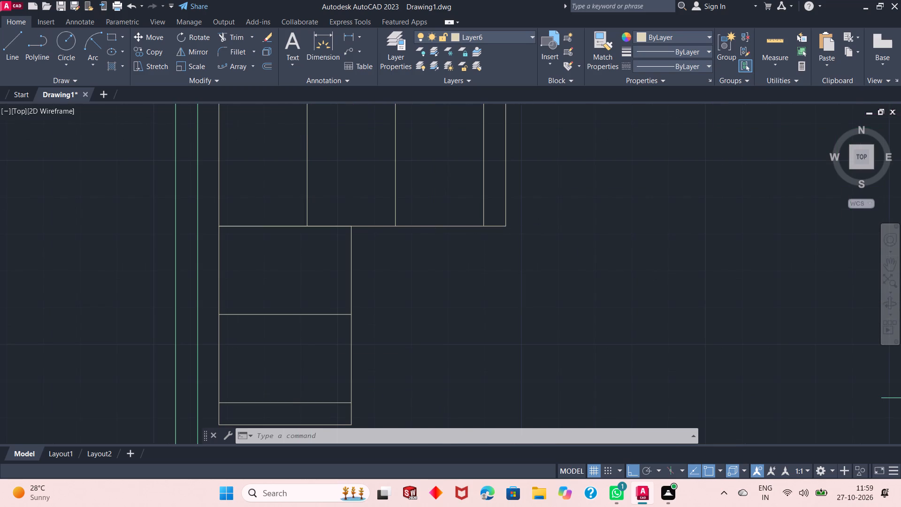
click(240, 50)
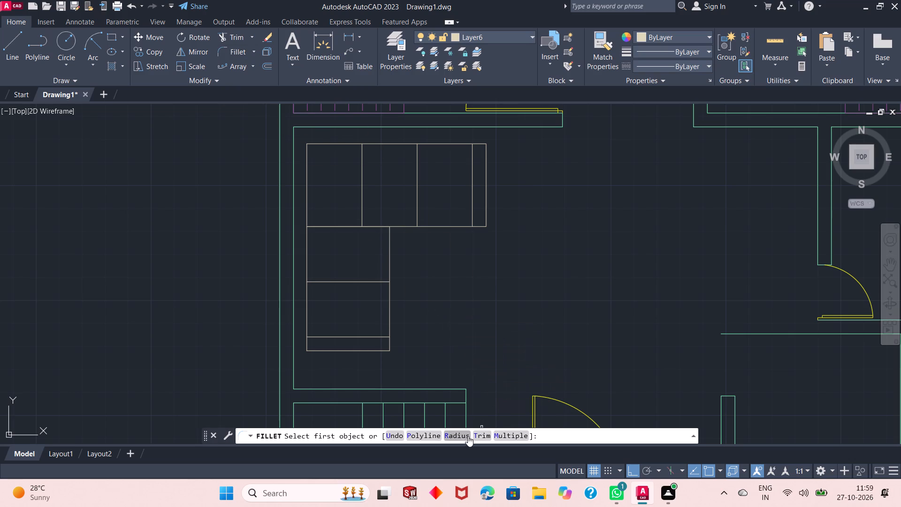
click(459, 438)
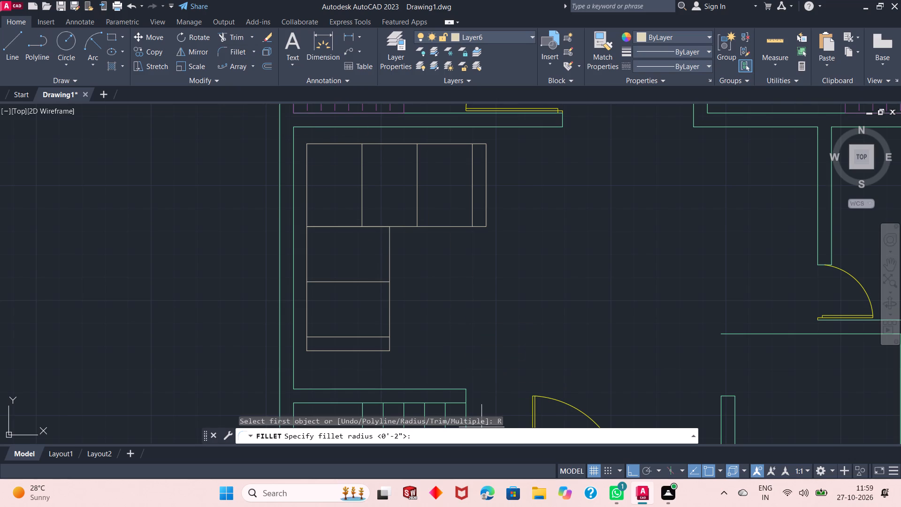
key(2)
key(Return)
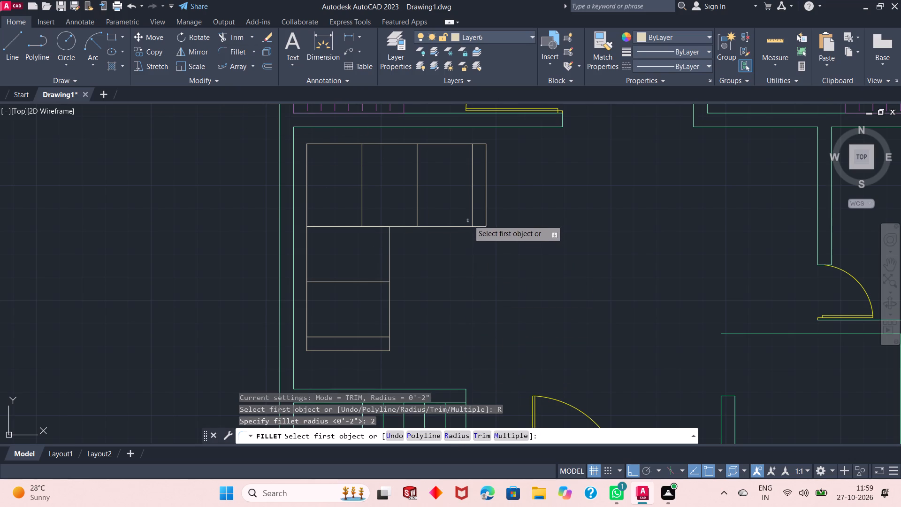
click(481, 225)
click(485, 217)
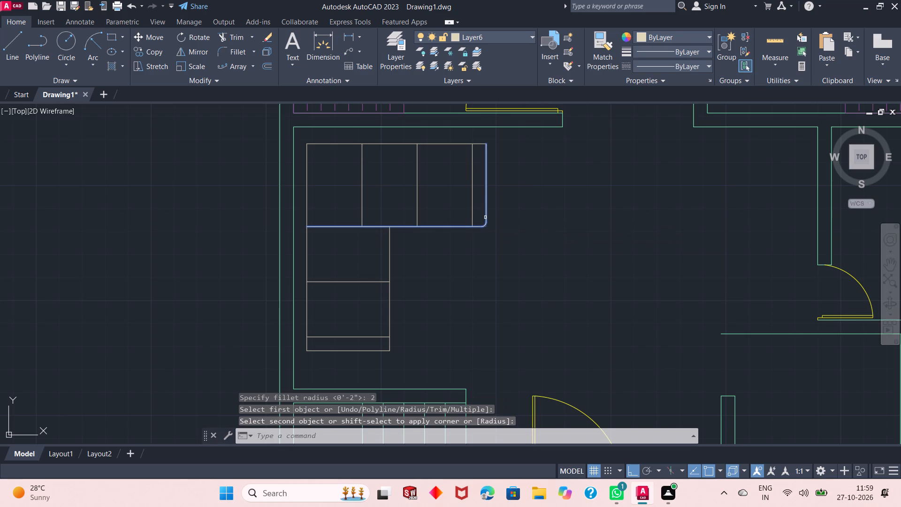
Fillet the southeast and southwest corners of the sofa's lower section with the same 2" radius.
right_click(548, 134)
click(563, 141)
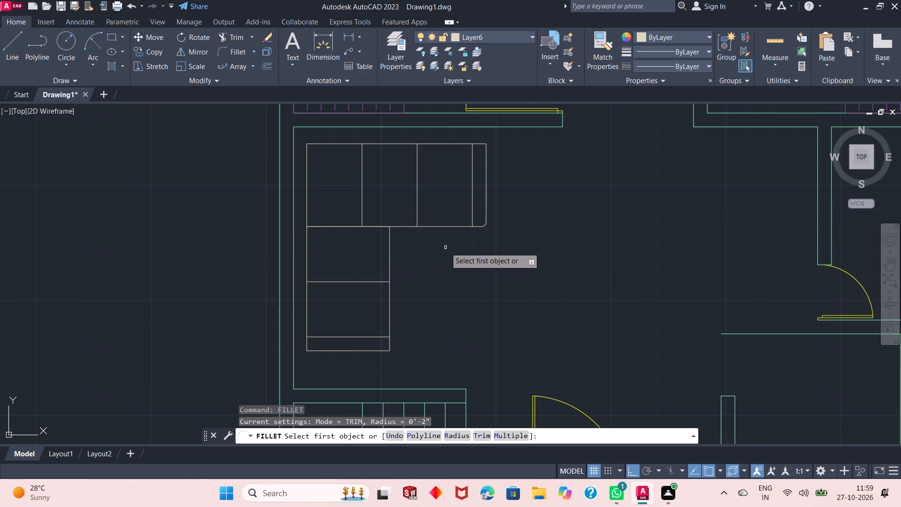
scroll(349, 363, down, 2)
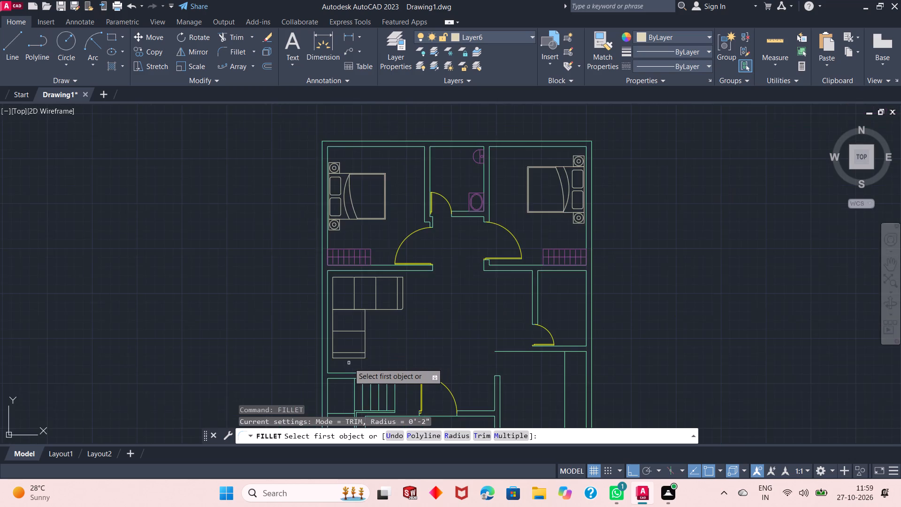
scroll(350, 361, up, 5)
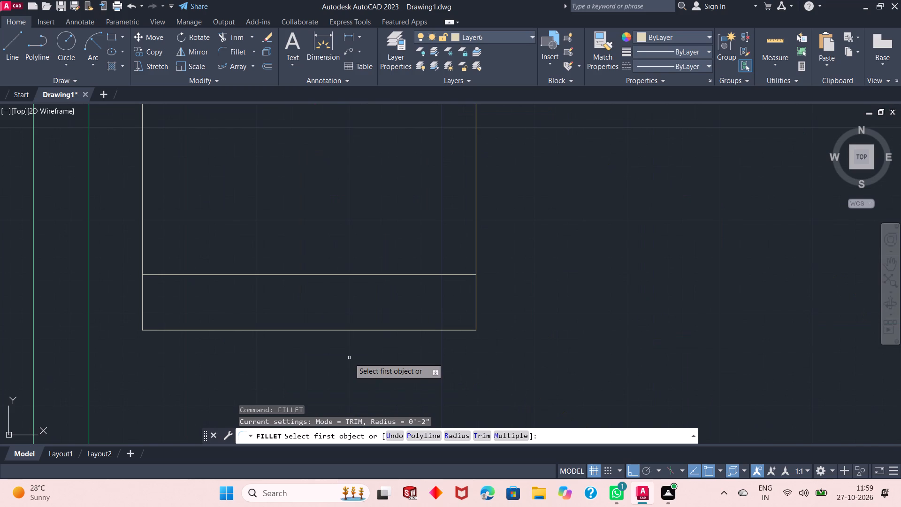
click(476, 294)
click(465, 331)
scroll(465, 326, down, 4)
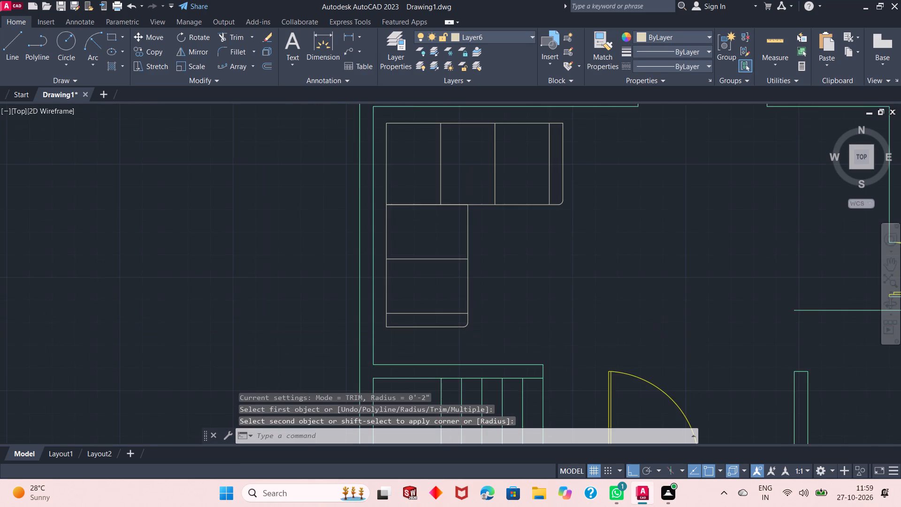
scroll(489, 275, up, 1)
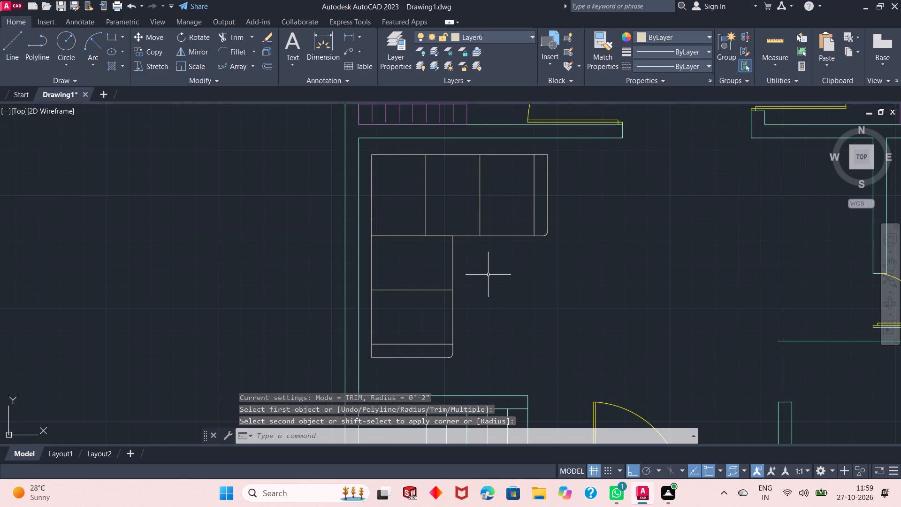
right_click(488, 275)
click(543, 44)
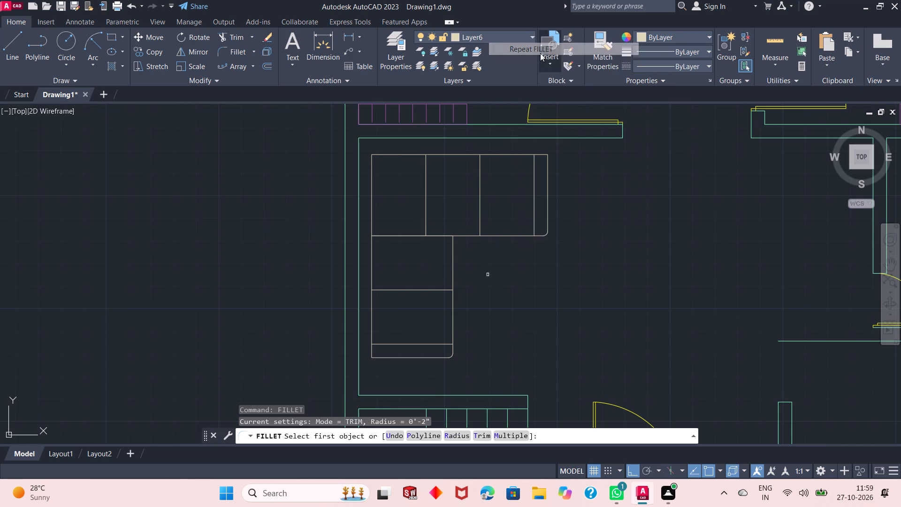
click(377, 358)
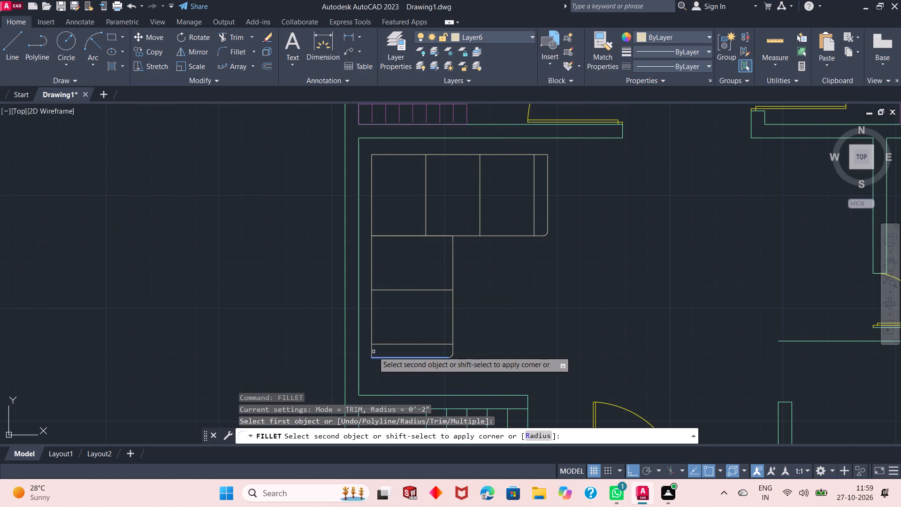
click(373, 351)
Fillet the lower armrest's inner line to the section's east edge with the 2" radius.
right_click(515, 261)
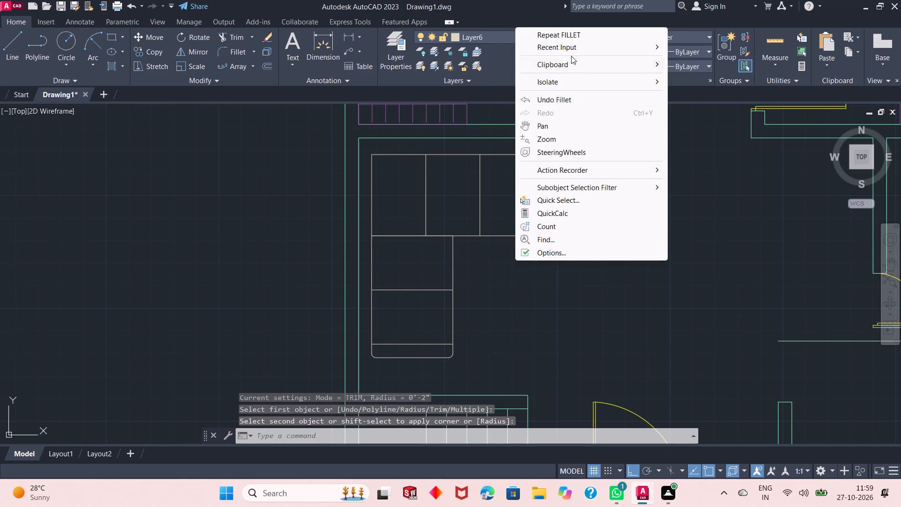
click(580, 32)
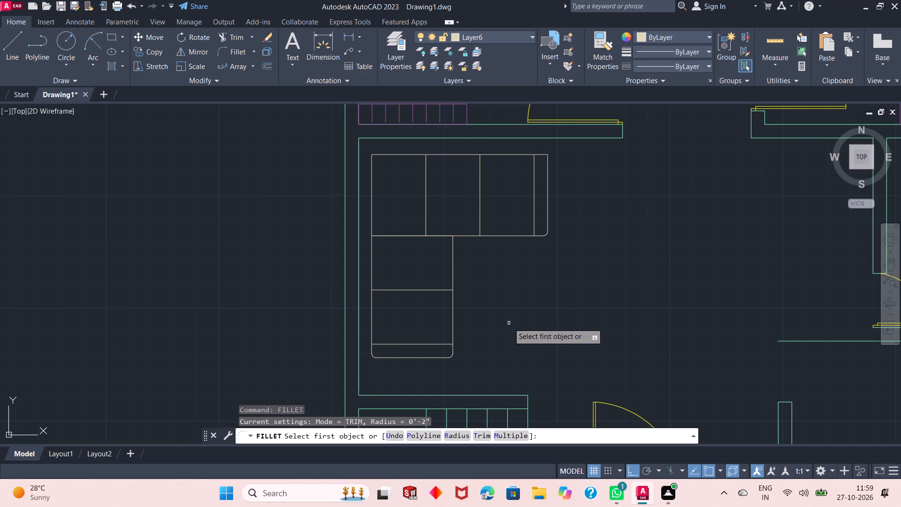
scroll(449, 349, up, 1)
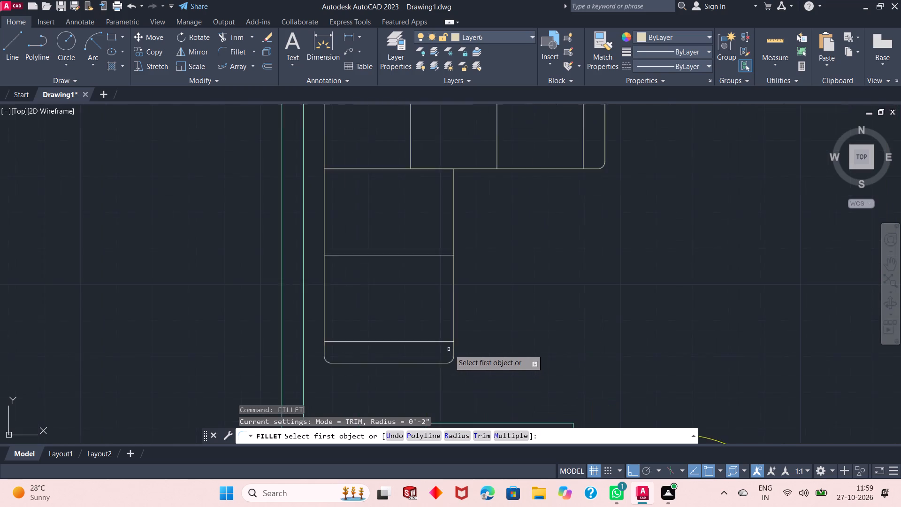
scroll(449, 349, up, 2)
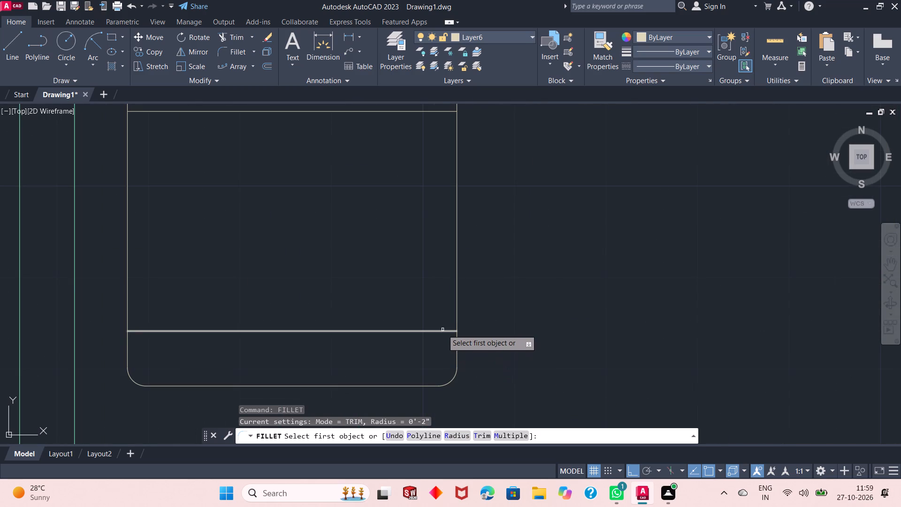
click(443, 330)
click(458, 351)
scroll(498, 372, down, 2)
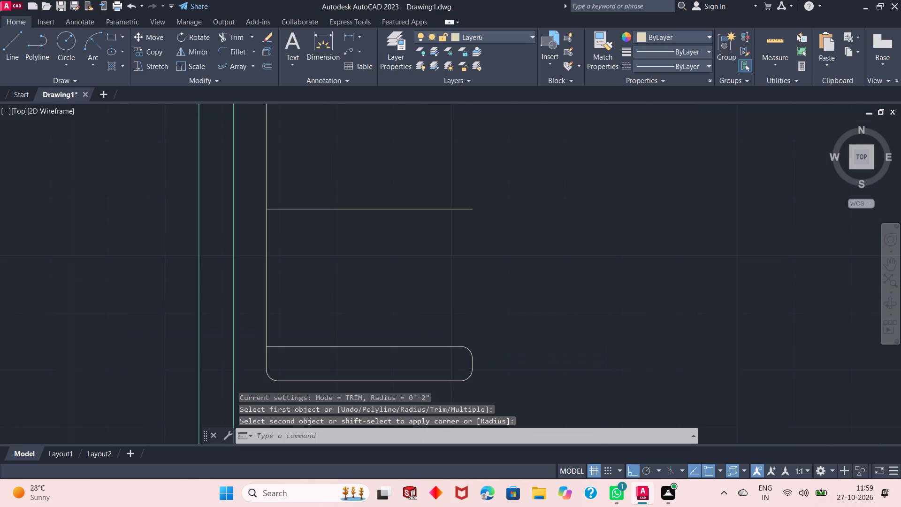
Draw a line from the lower armrest's rounded east end north to the upper section's south edge, closing the seats' east side.
click(21, 48)
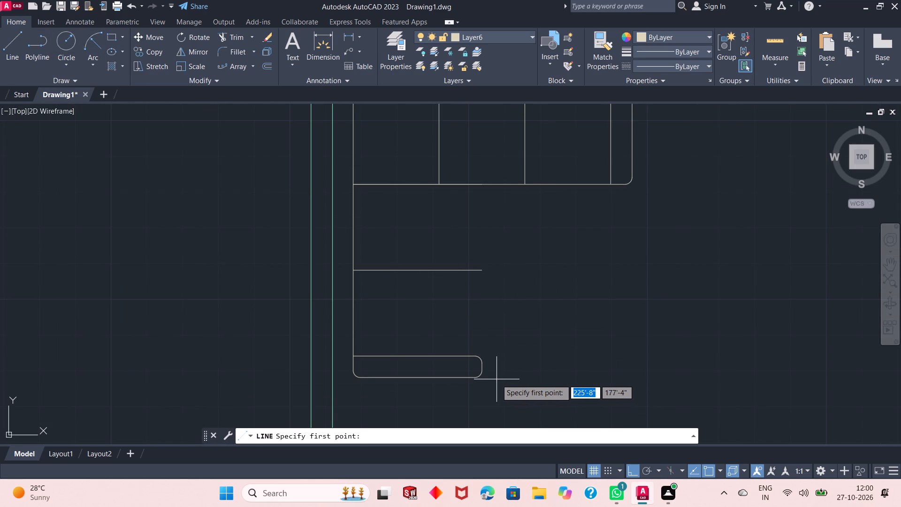
click(481, 370)
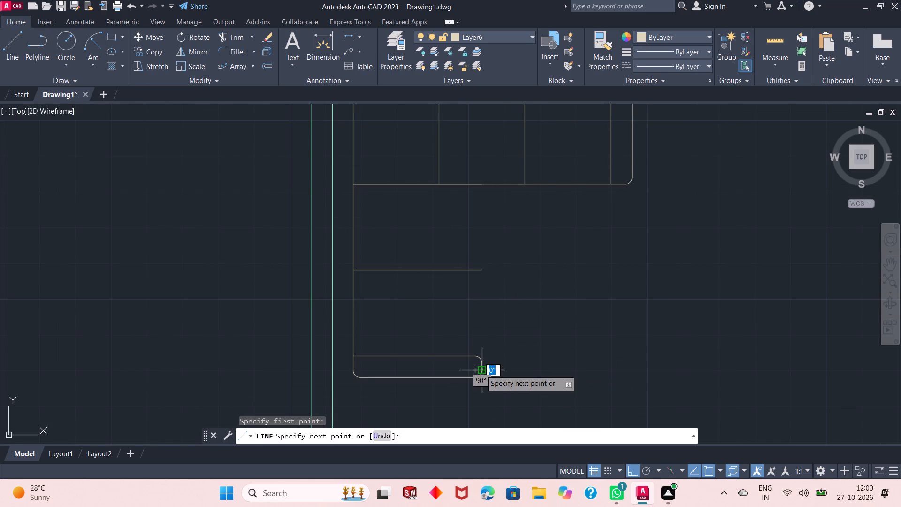
click(479, 183)
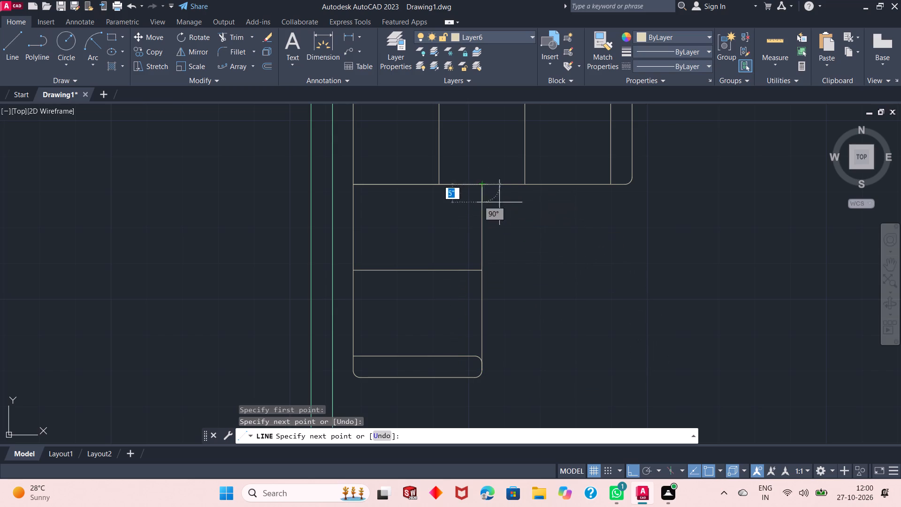
right_click(544, 225)
click(556, 226)
click(560, 231)
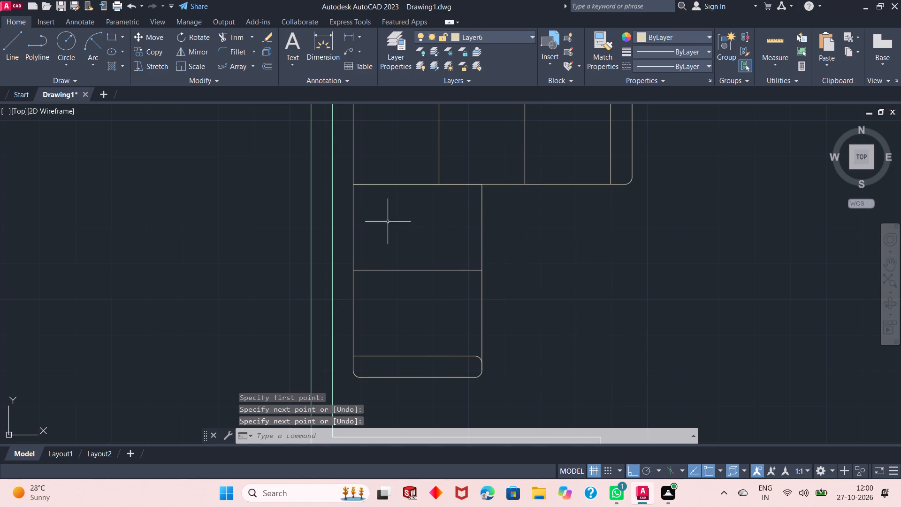
Draw a line about 2" long from the east end of the lower armrest's inner line to the section's east edge.
click(13, 52)
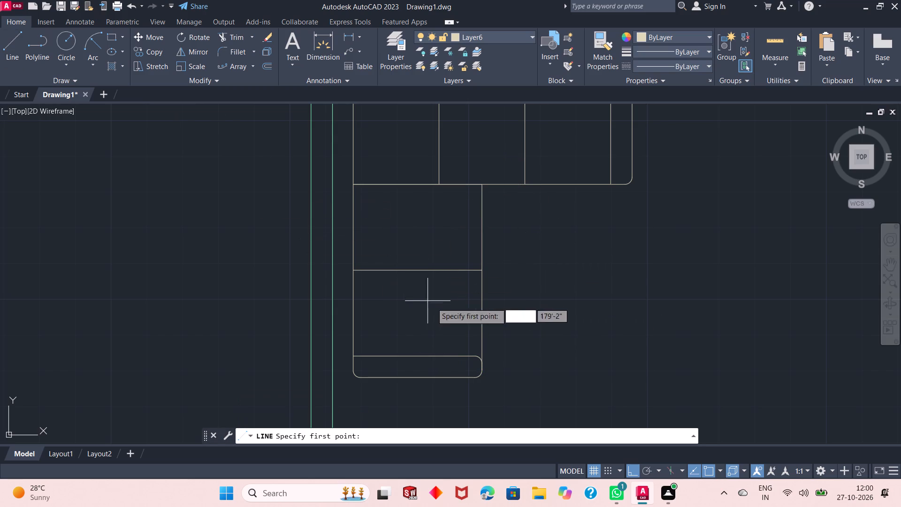
scroll(526, 397, up, 2)
scroll(393, 307, up, 2)
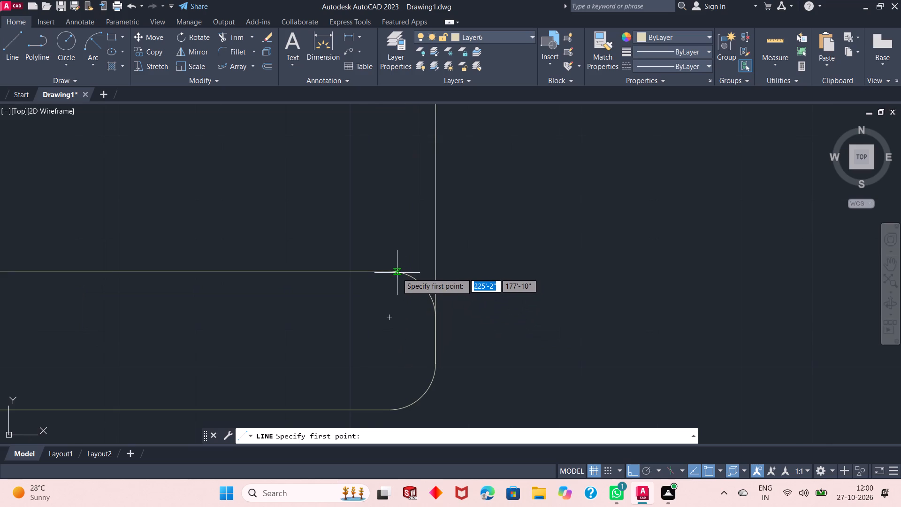
click(387, 269)
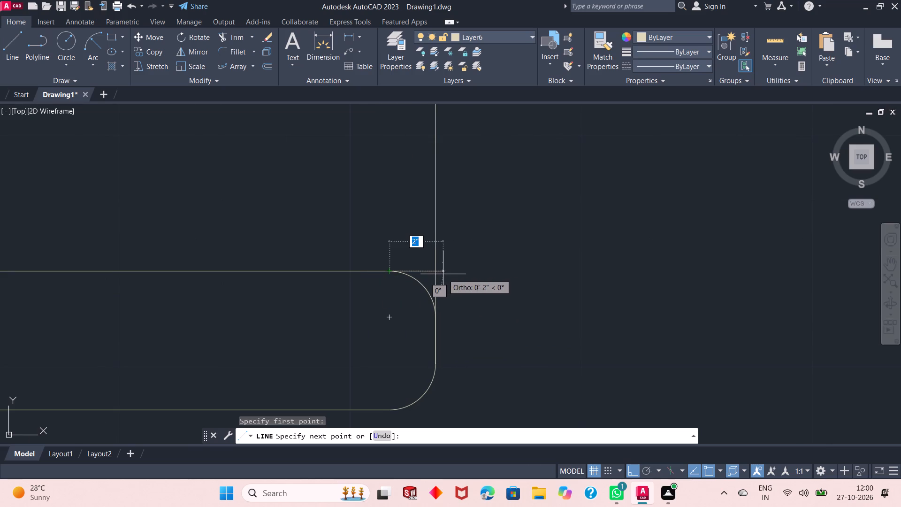
click(440, 271)
right_click(518, 271)
click(535, 278)
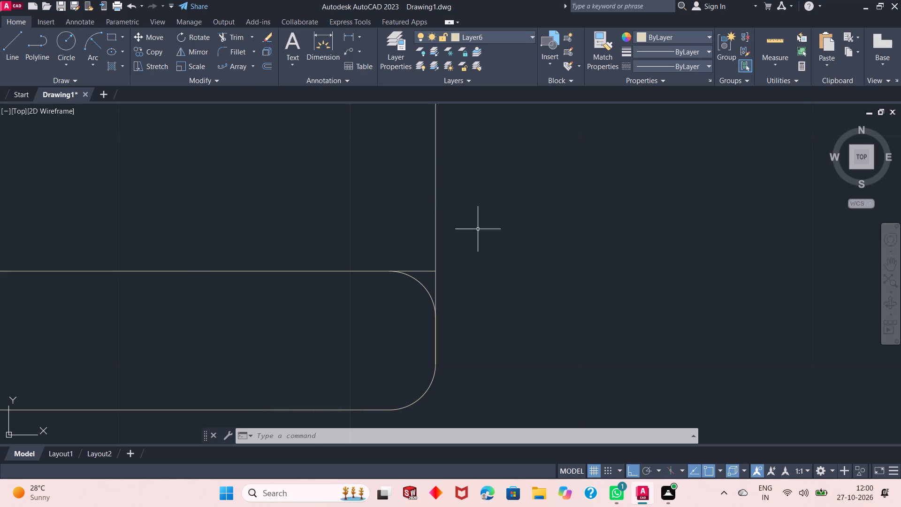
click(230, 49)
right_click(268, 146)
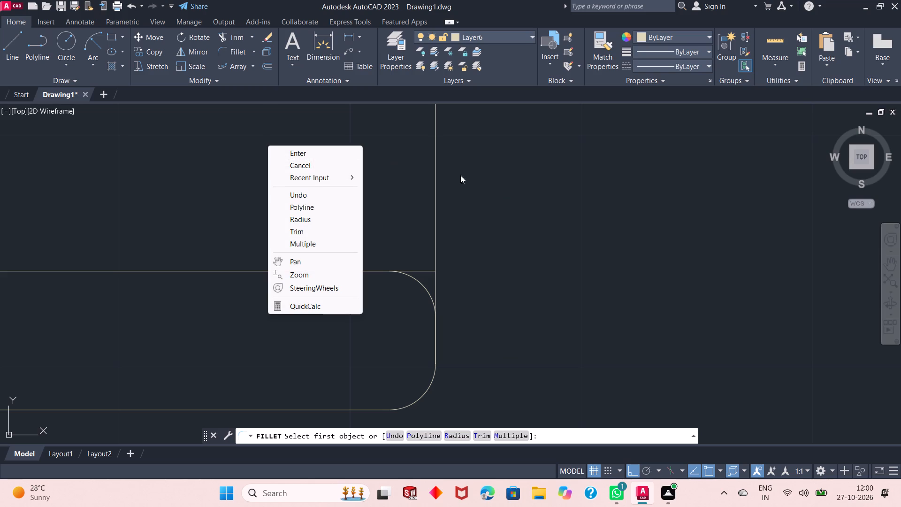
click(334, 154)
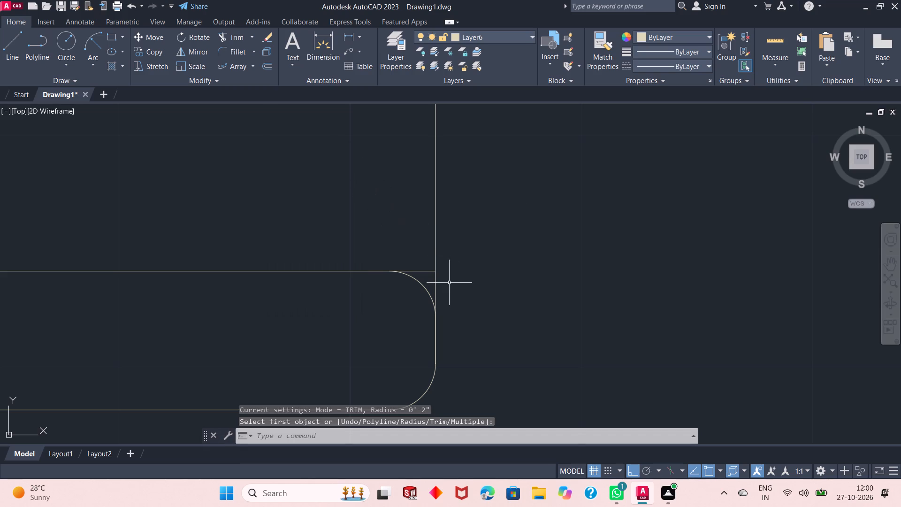
Fillet the short line at the lower armrest to the seats' east side above it with the 2" radius.
key(Escape)
key(Escape)
key(Escape)
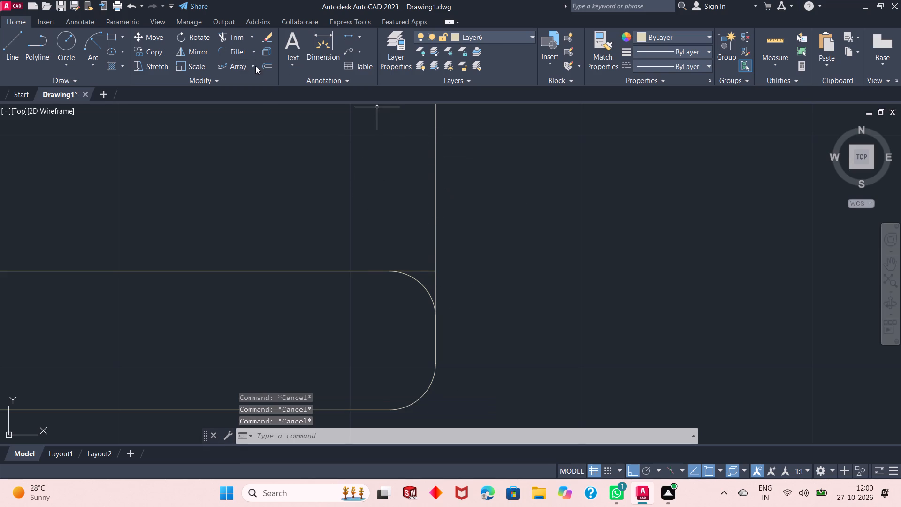
click(223, 56)
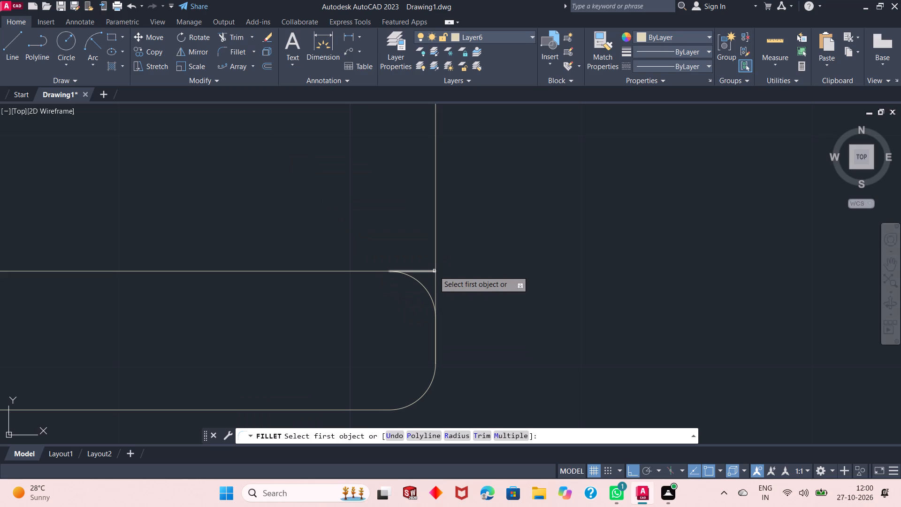
click(434, 271)
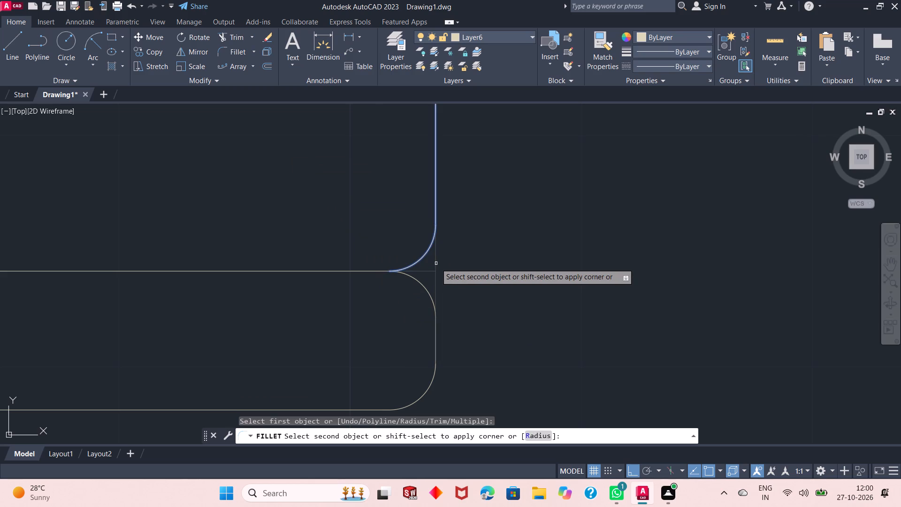
click(436, 263)
scroll(497, 364, down, 3)
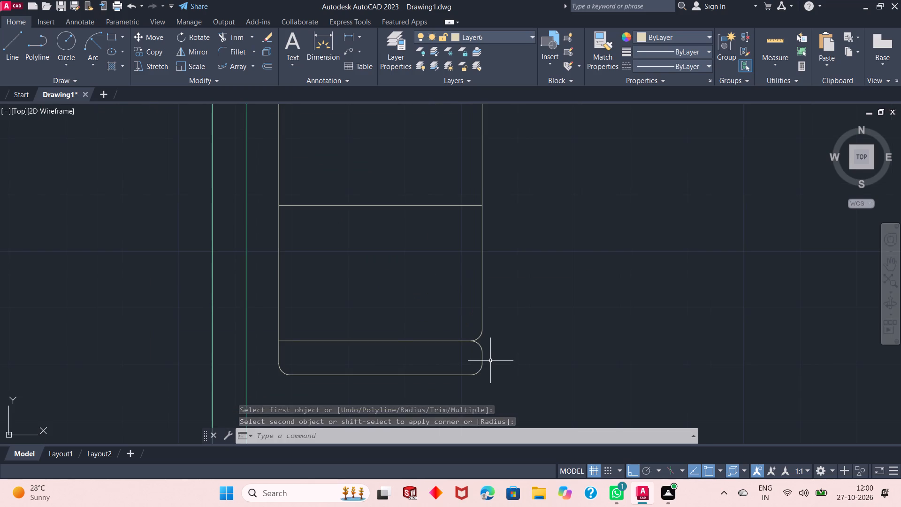
Fillet the divider between the lower section's two seats to the east side below it with the 2" radius.
scroll(490, 361, up, 1)
scroll(485, 339, down, 2)
scroll(480, 215, up, 1)
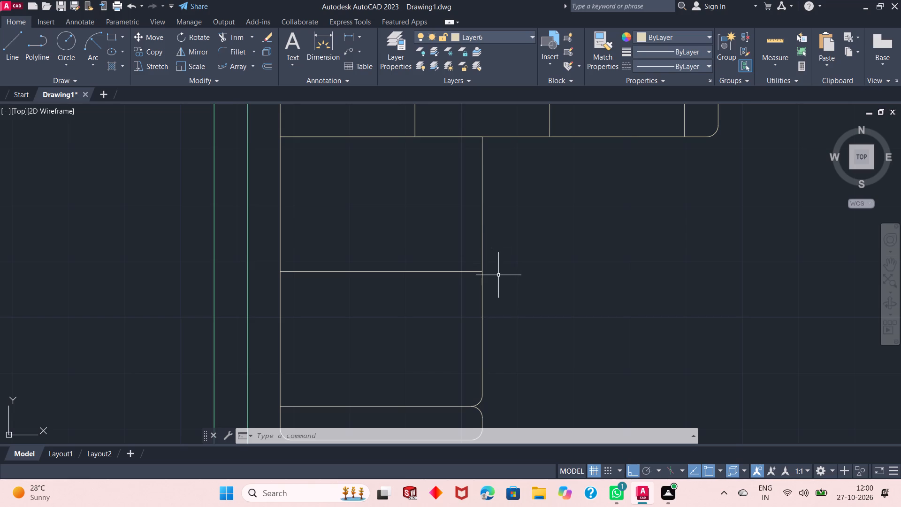
click(231, 55)
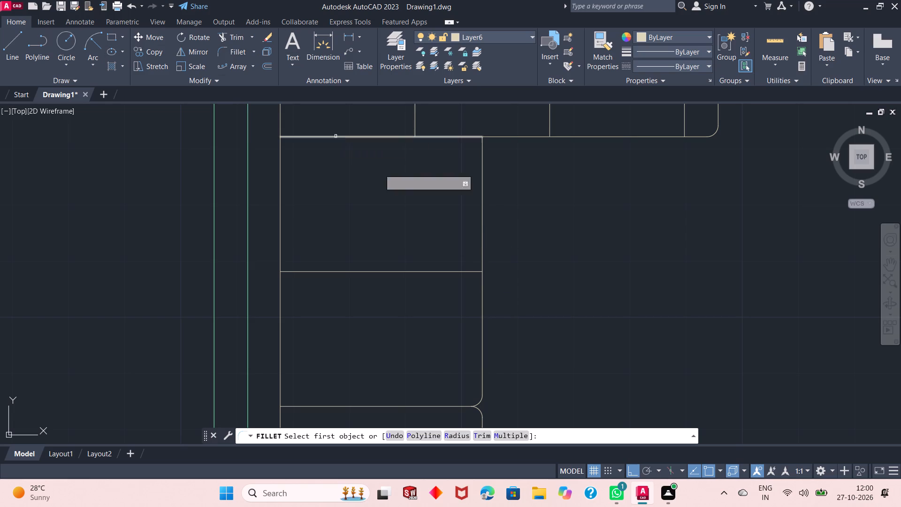
scroll(491, 269, up, 1)
click(467, 273)
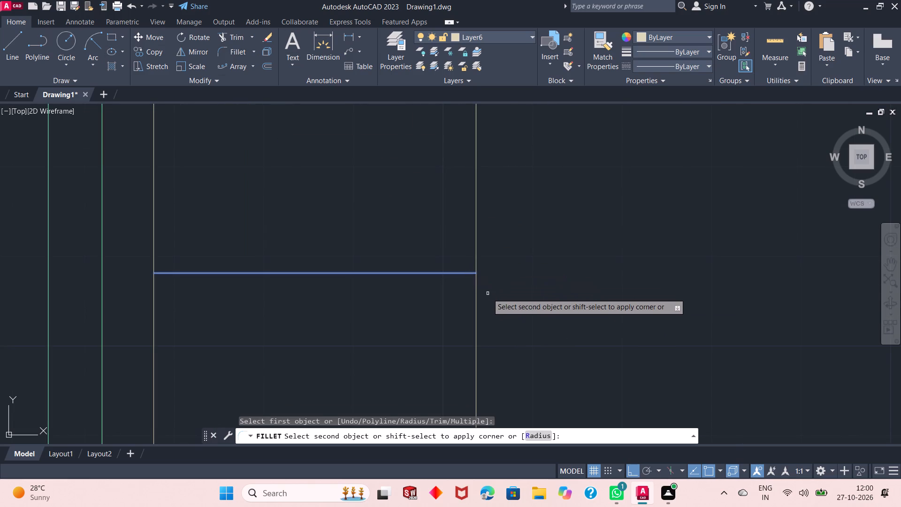
click(477, 284)
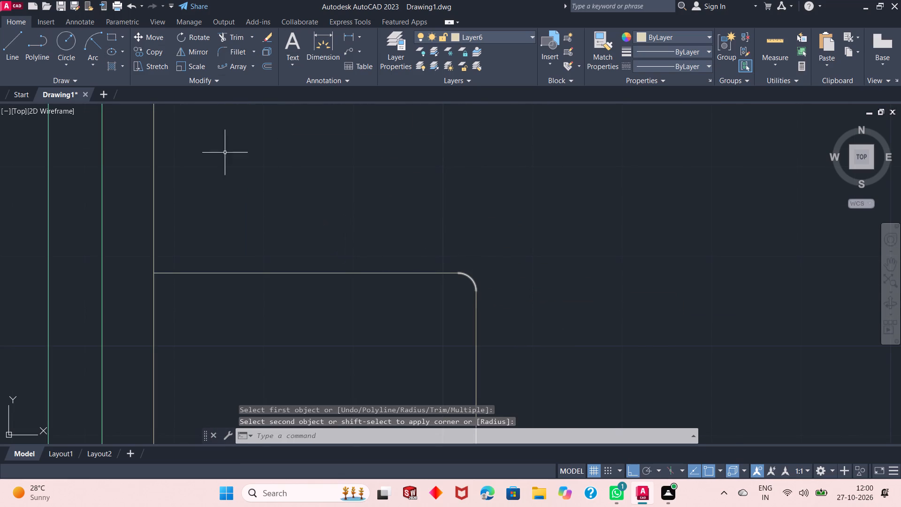
Draw a line about 2'-2" long from the southern seat's rounded northeast corner north to the upper section's south edge.
click(22, 47)
scroll(506, 350, down, 2)
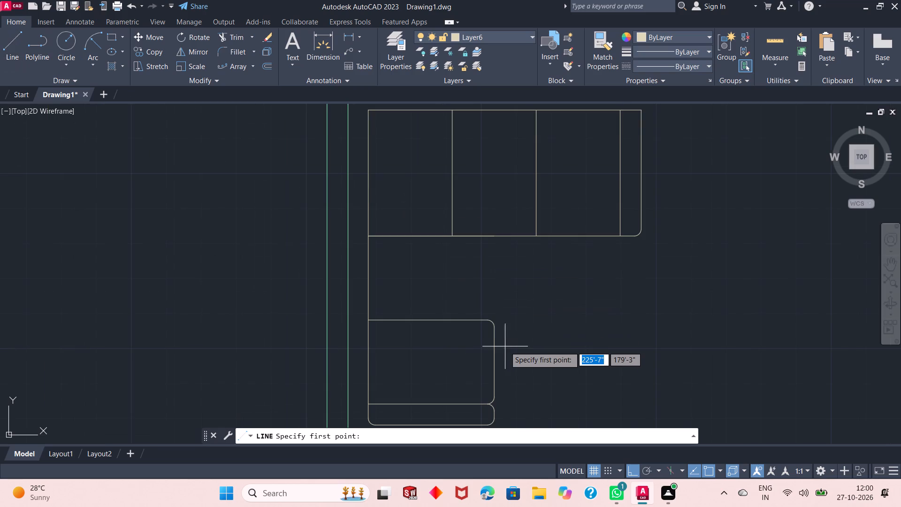
click(496, 326)
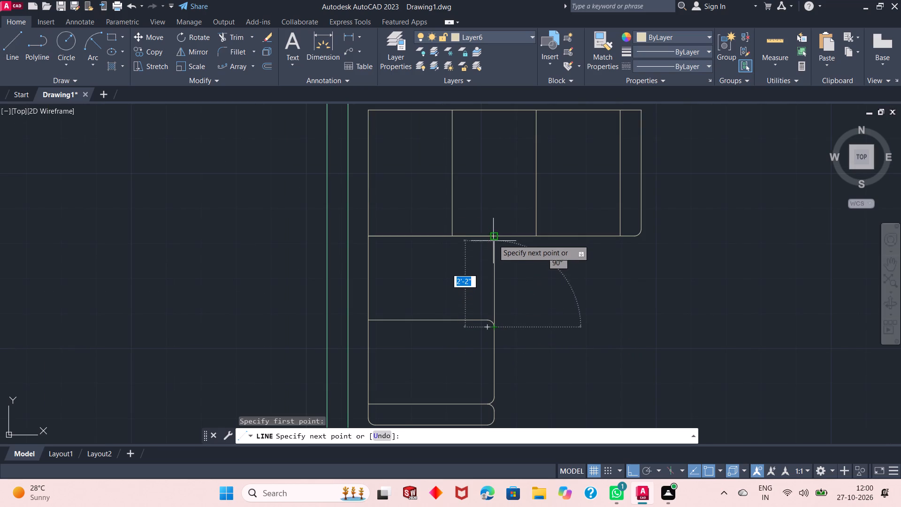
click(493, 234)
key(Escape)
scroll(499, 329, down, 2)
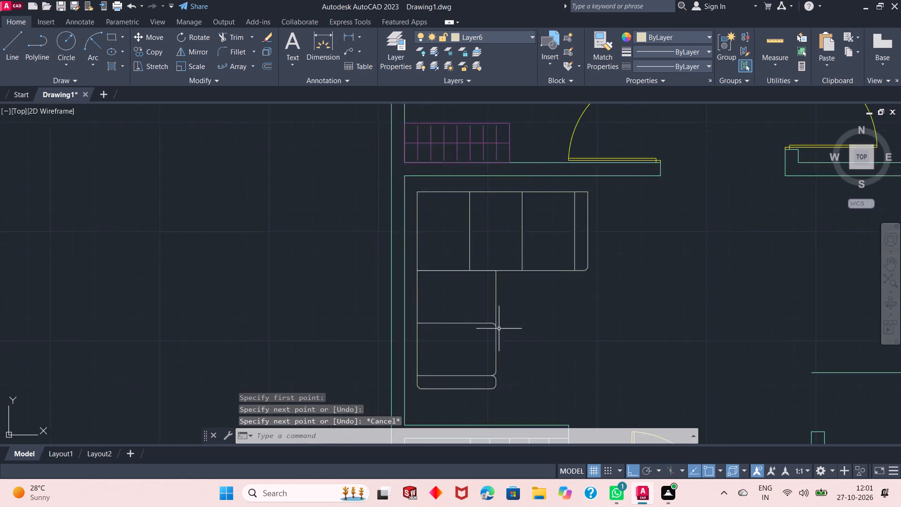
scroll(499, 329, down, 1)
scroll(491, 330, up, 4)
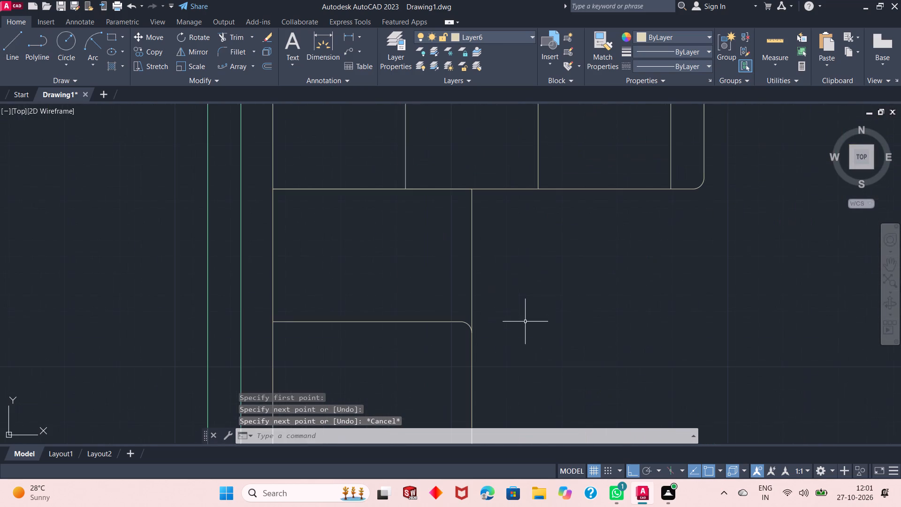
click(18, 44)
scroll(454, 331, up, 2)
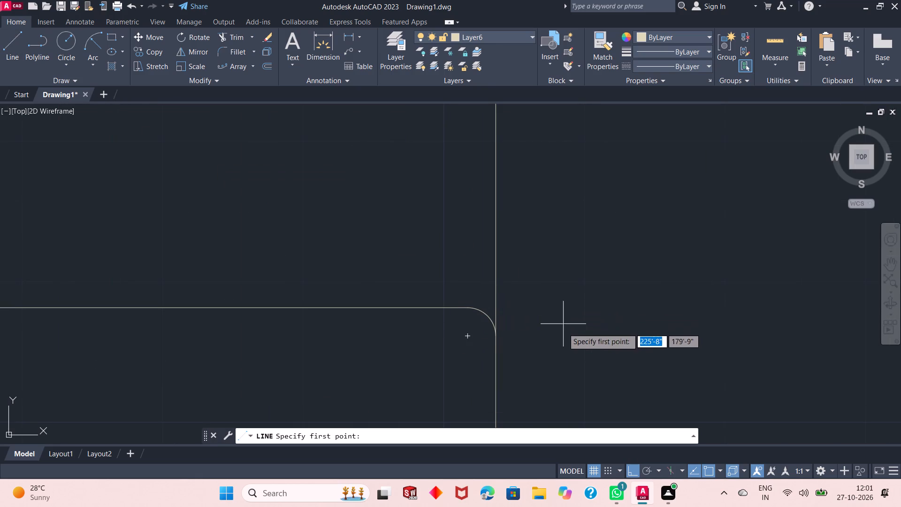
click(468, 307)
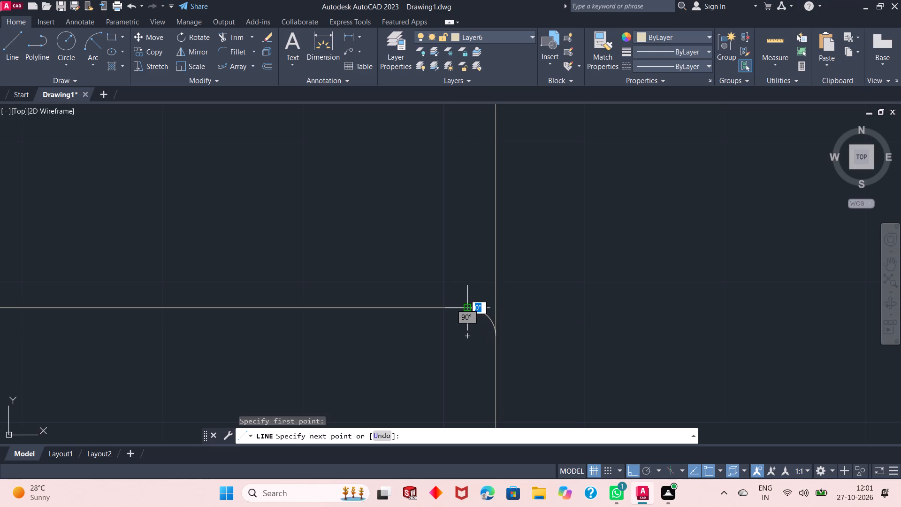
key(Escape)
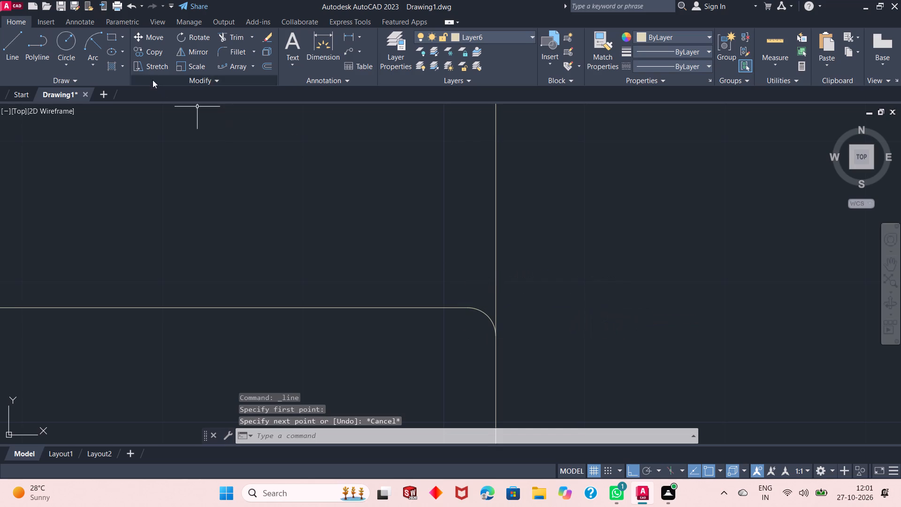
Draw a line about 2" long from the seat divider's east end to the lower section's east side.
click(20, 49)
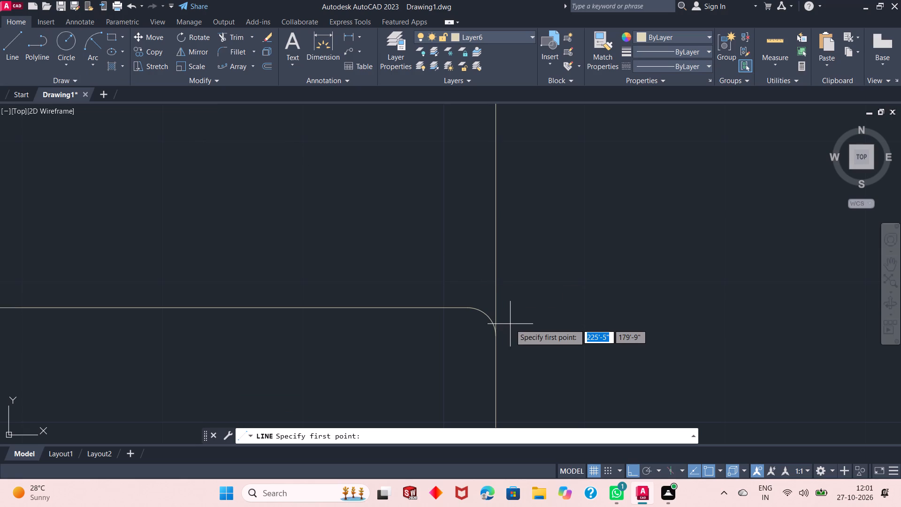
click(468, 307)
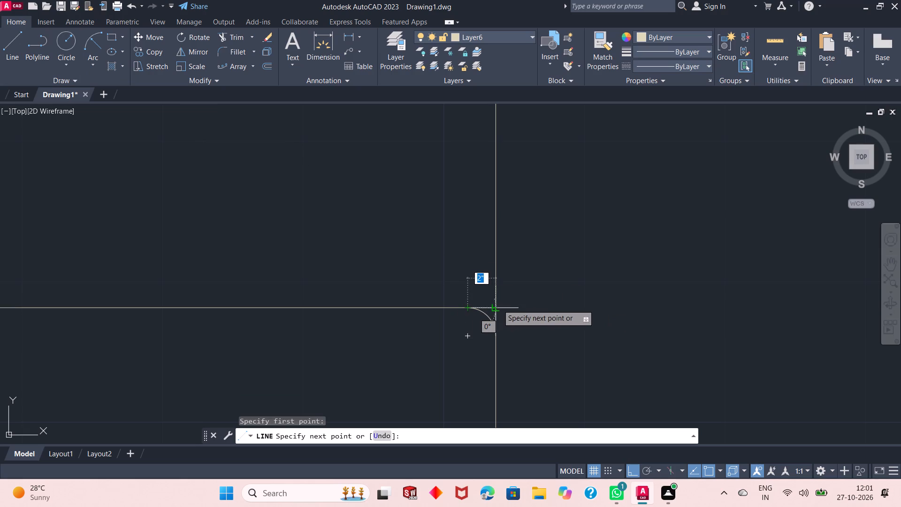
click(498, 305)
key(Escape)
key(Escape)
Fillet the short line at the seat divider to the northern seat's east side with the 2" radius.
click(221, 48)
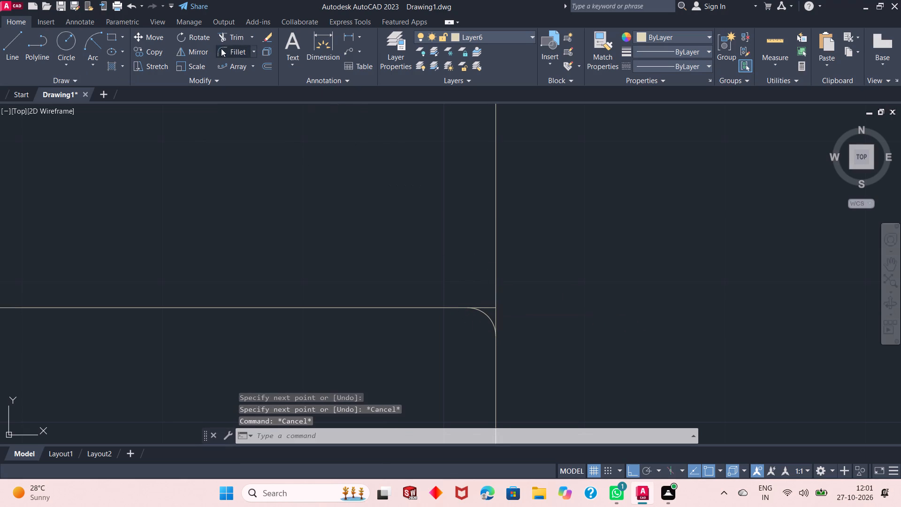
click(487, 308)
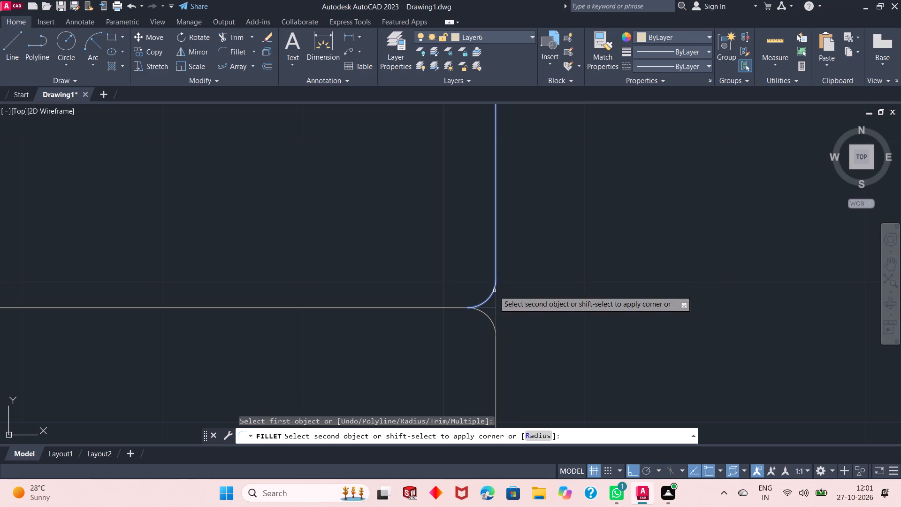
click(494, 291)
scroll(499, 365, down, 2)
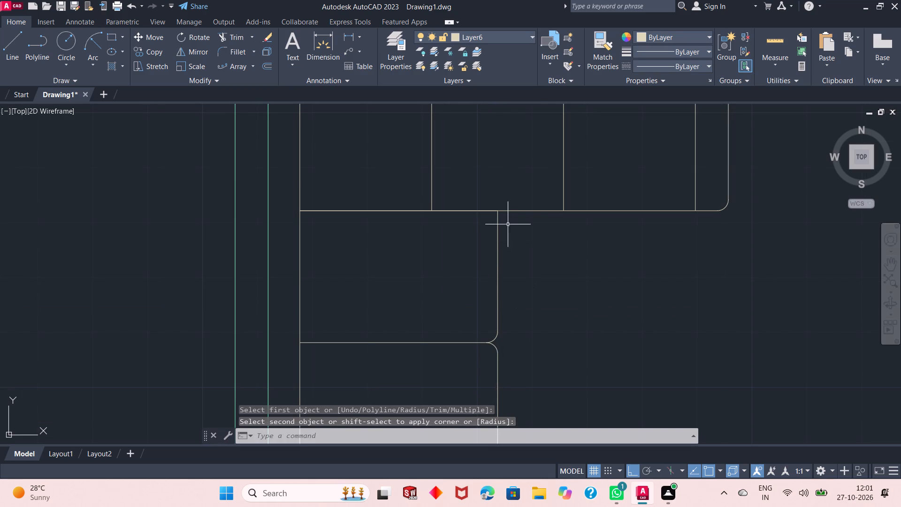
Fillet the northeast corner of the lower section's northern seat, where it meets the upper section, with the 2" radius.
scroll(489, 205, up, 1)
click(232, 46)
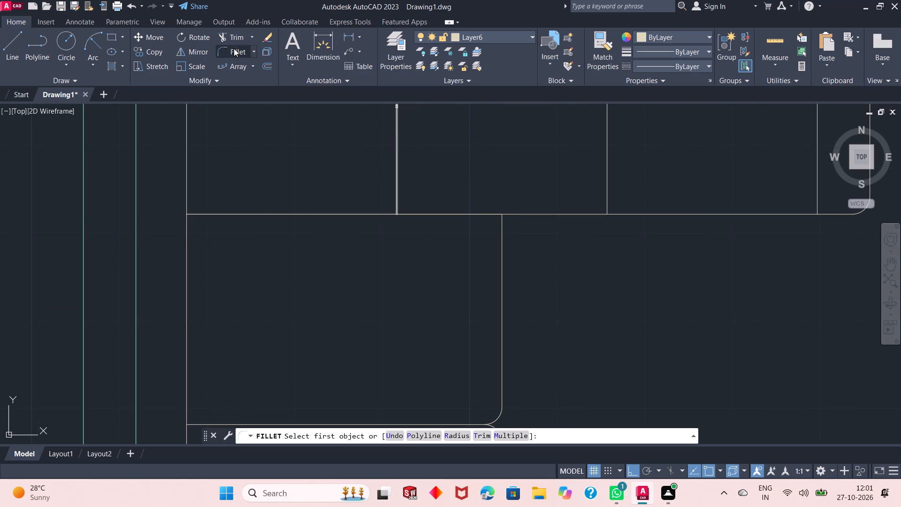
click(490, 212)
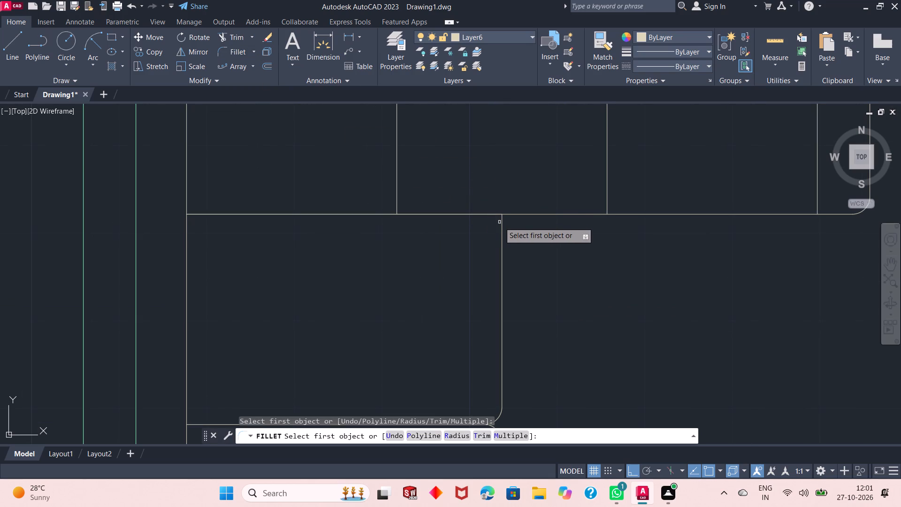
click(503, 229)
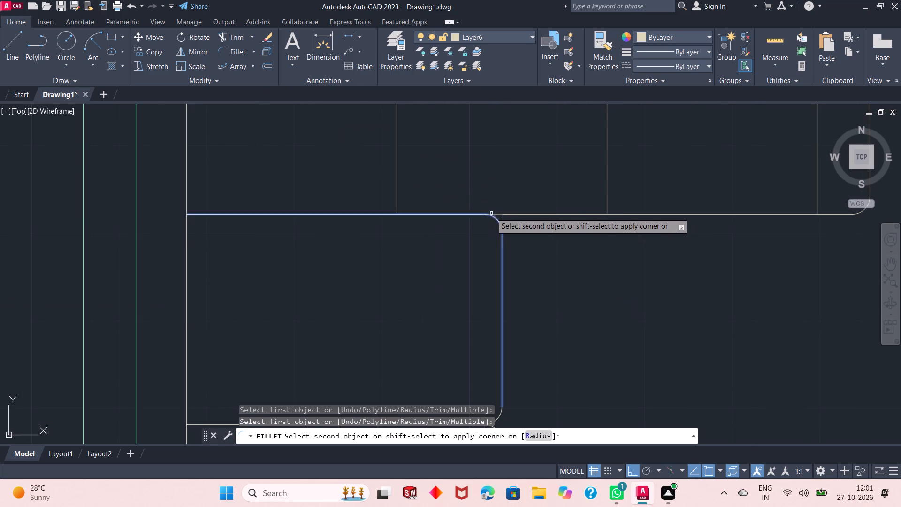
click(490, 215)
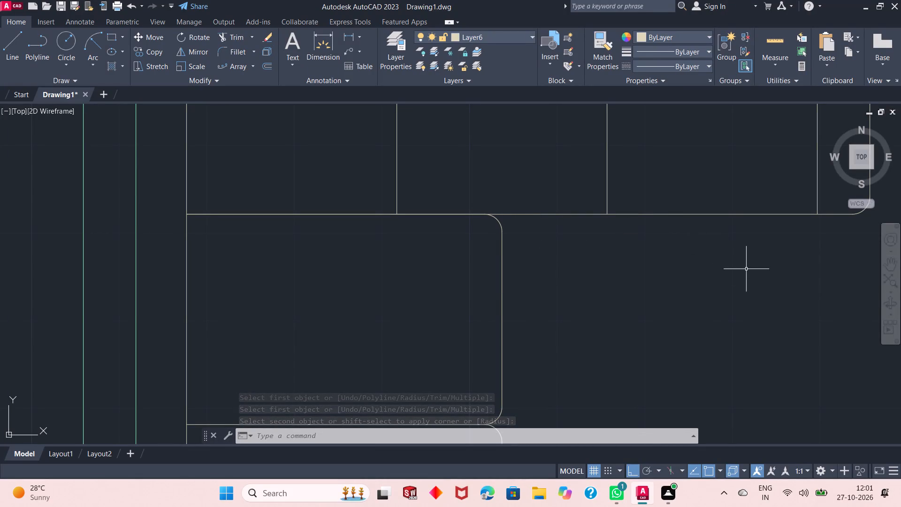
Fillet the northeast corner of the sofa's upper section with the 2" radius.
scroll(550, 298, down, 3)
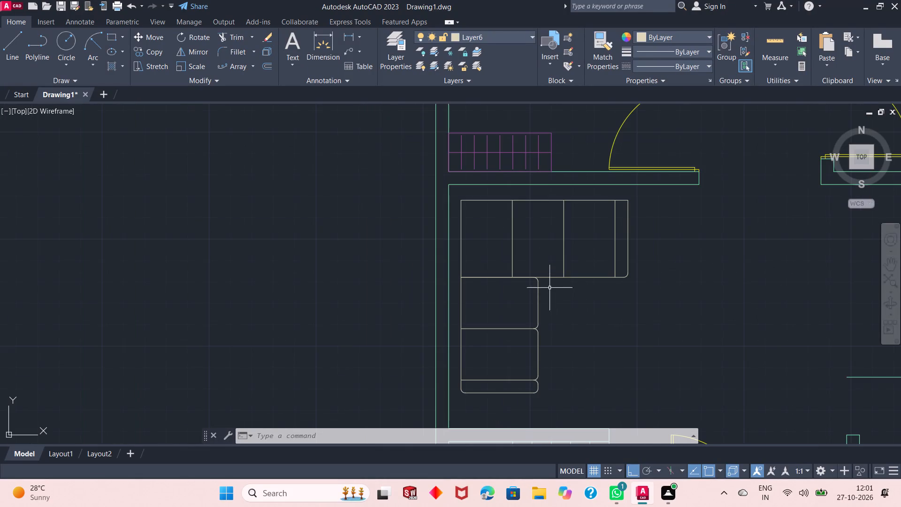
scroll(610, 195, up, 2)
right_click(635, 190)
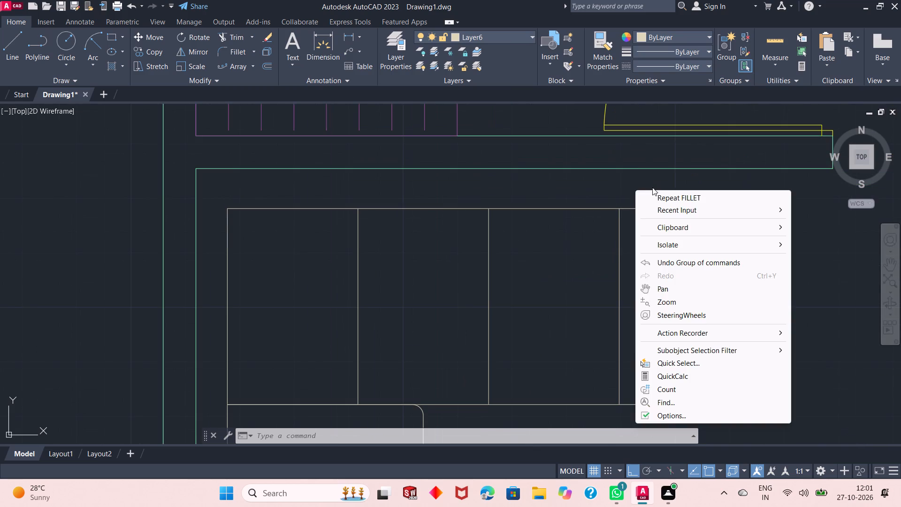
click(662, 192)
scroll(605, 210, down, 2)
scroll(605, 210, up, 2)
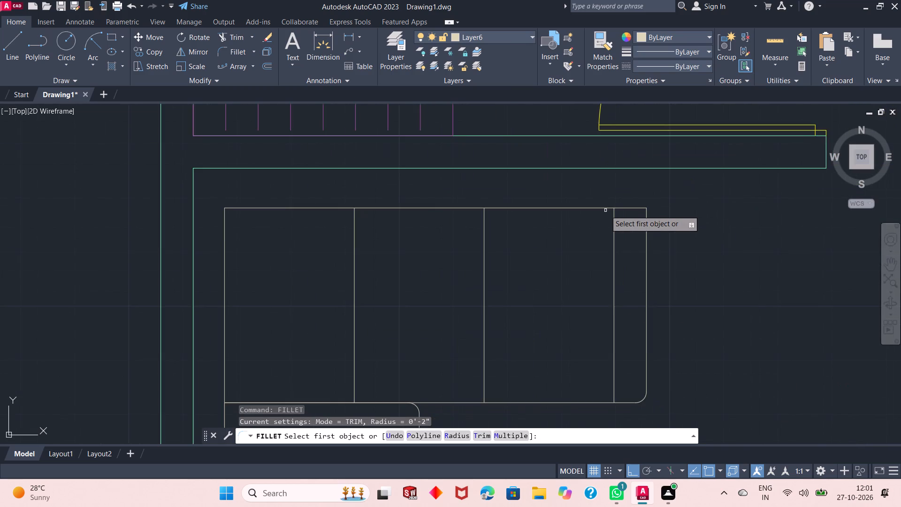
scroll(605, 210, up, 1)
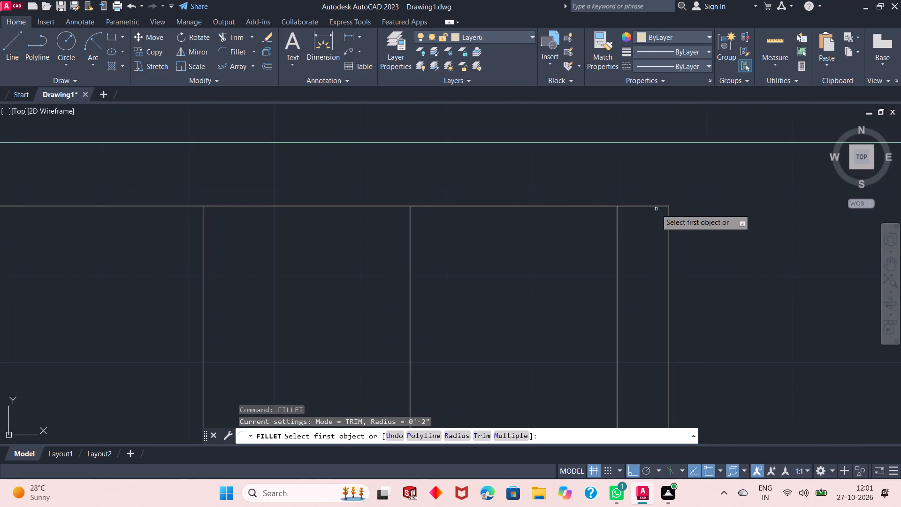
click(661, 205)
click(668, 221)
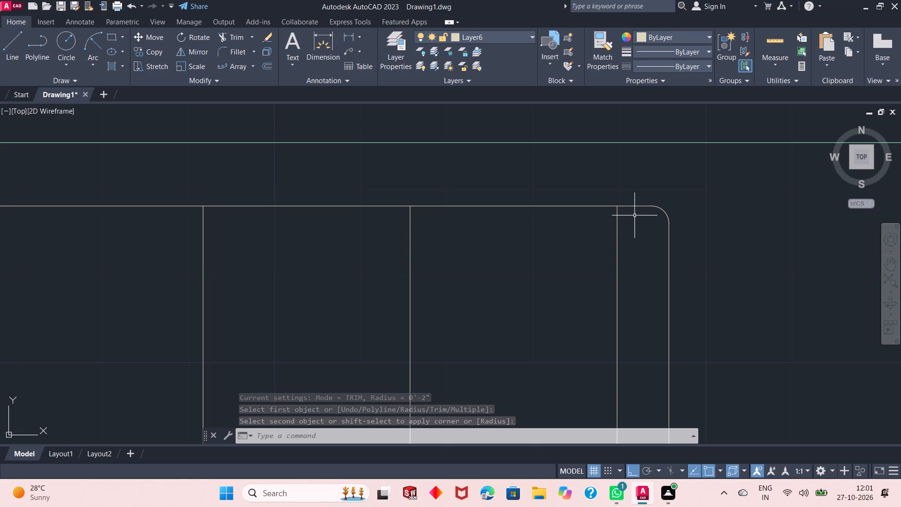
right_drag(611, 432, 587, 504)
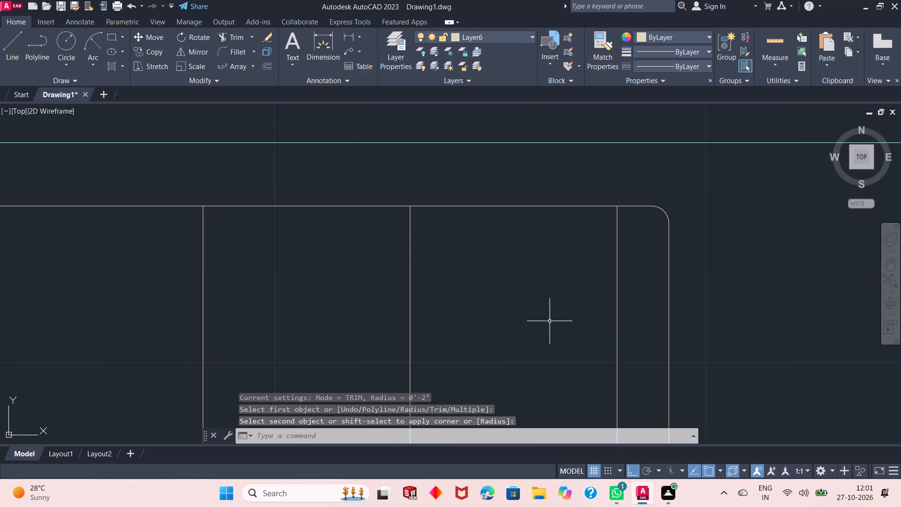
Fillet the east armrest's inner line to the upper section's south edge on the armrest side with the 2" radius.
scroll(550, 320, down, 4)
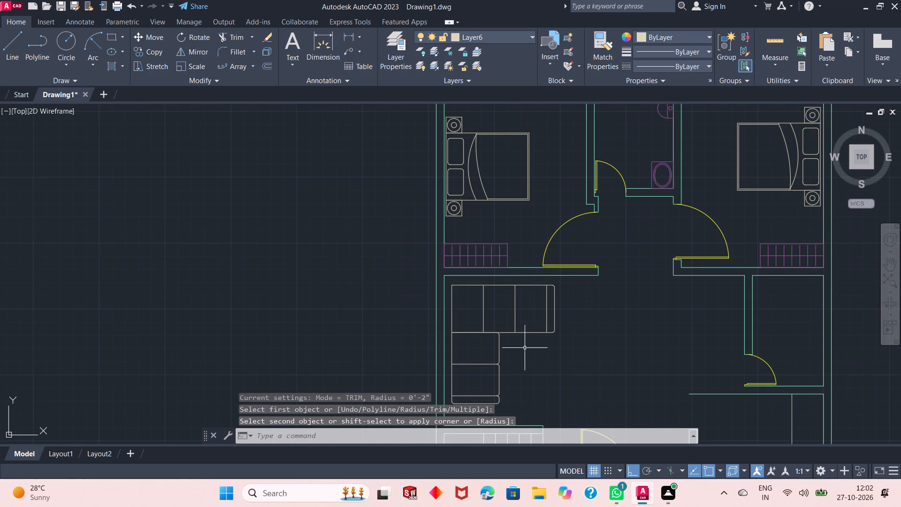
scroll(489, 347, up, 1)
scroll(563, 321, up, 2)
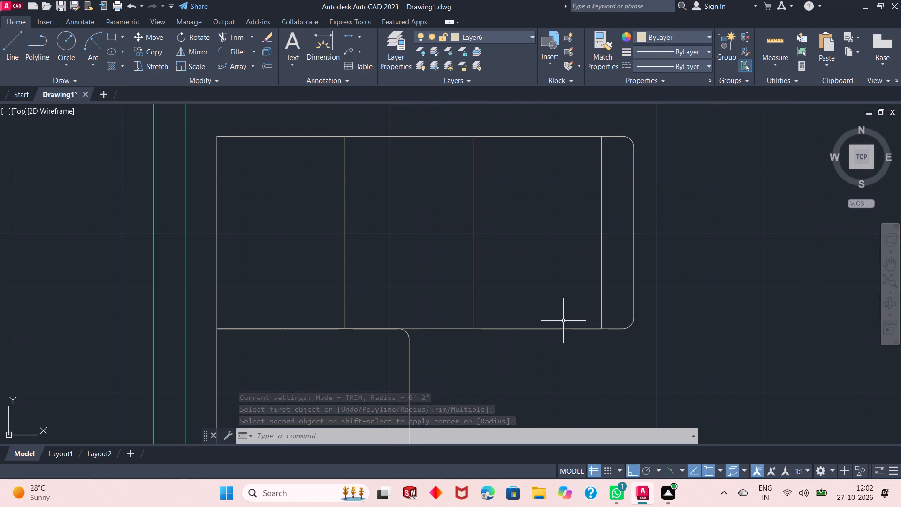
click(235, 52)
click(602, 310)
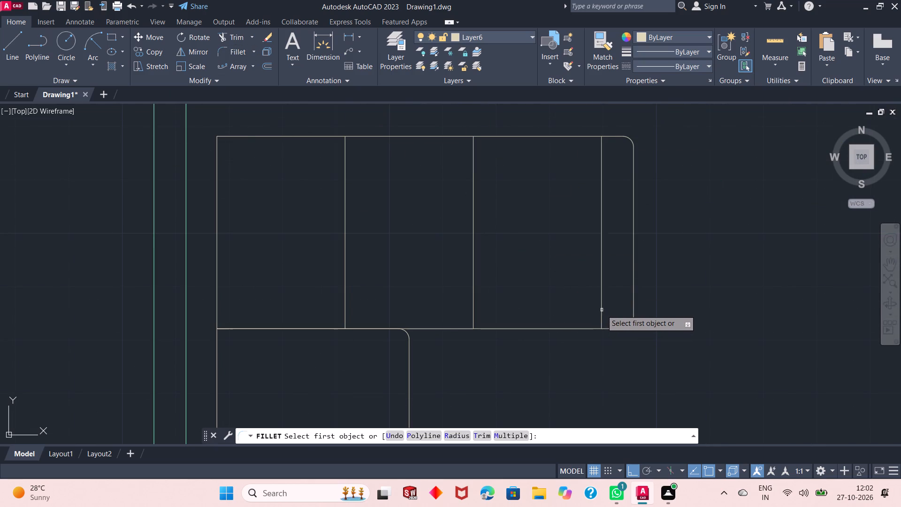
click(617, 329)
Redraw the upper section's south edge as a line from the east armrest's bottom to the lower section's rounded northeast corner.
click(16, 54)
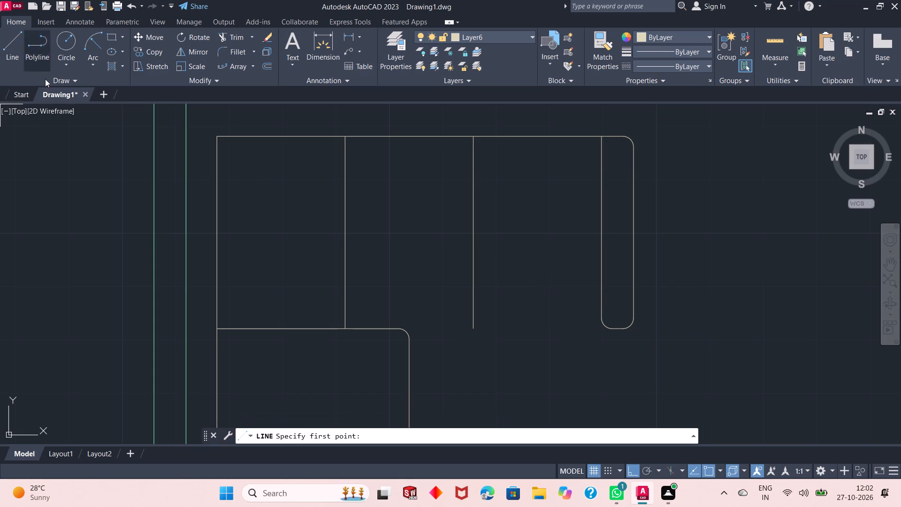
click(618, 330)
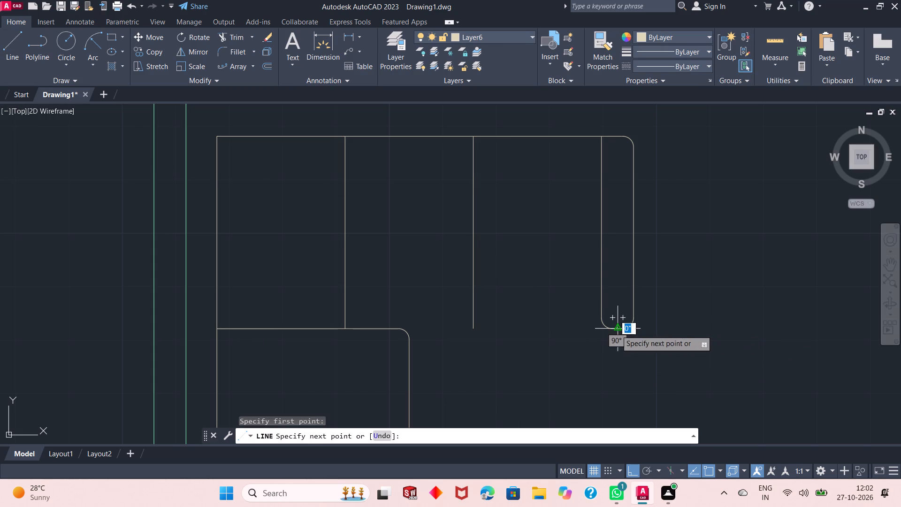
click(398, 333)
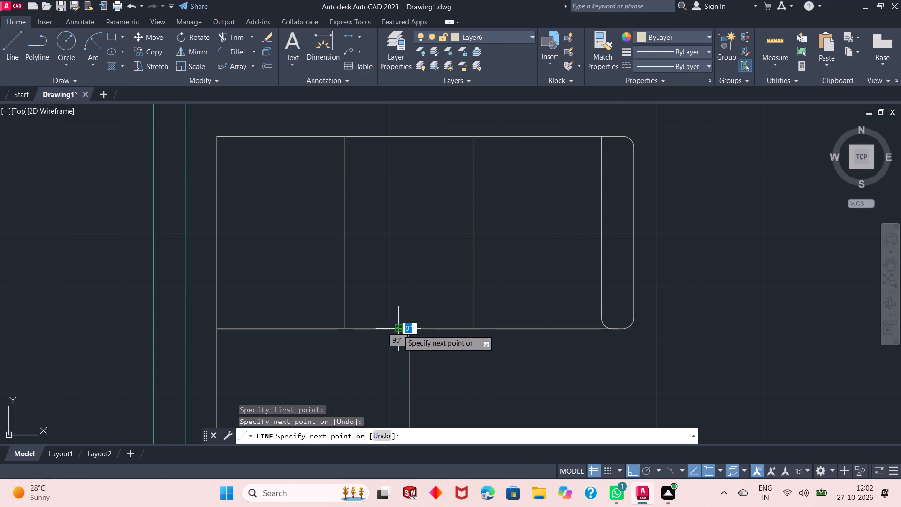
right_click(441, 299)
click(454, 307)
Draw a short 2" line extending the east armrest's inner line down to the upper section's south edge.
right_click(520, 215)
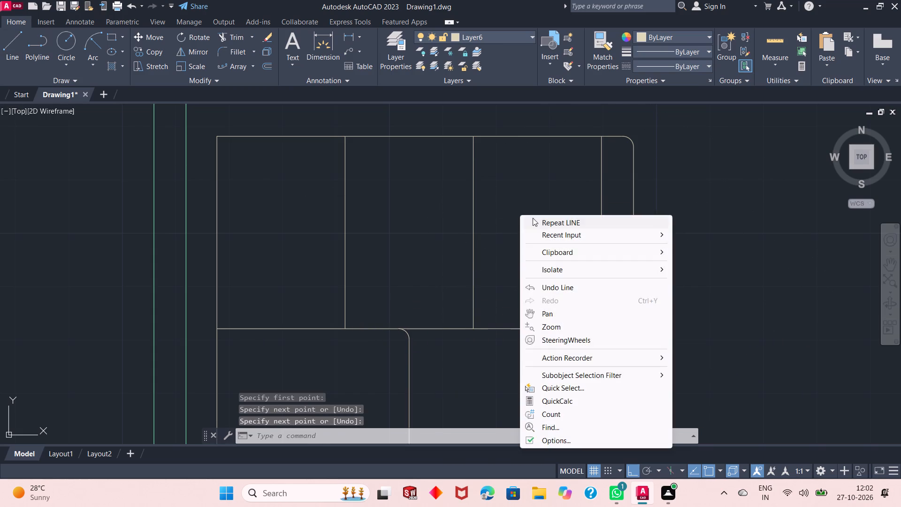
click(537, 219)
click(603, 321)
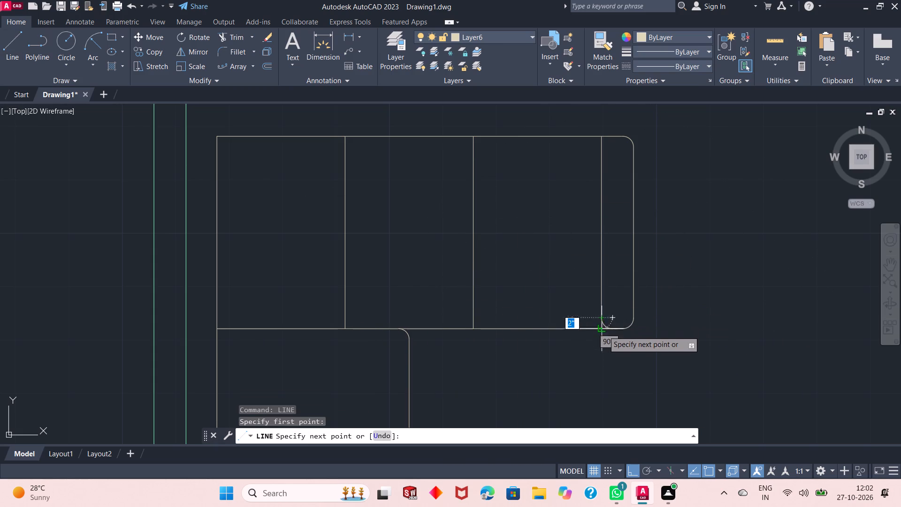
click(603, 331)
right_click(616, 278)
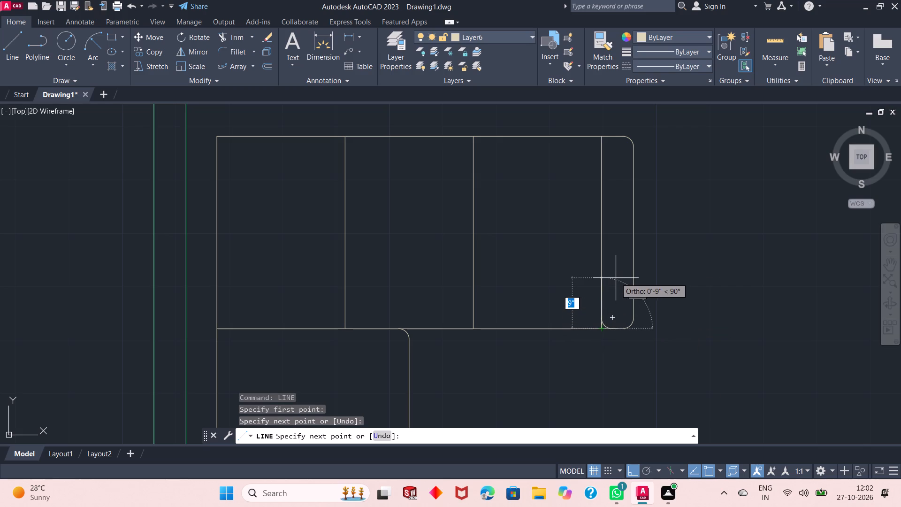
click(624, 281)
Fillet the short line at the east armrest to the south edge on the seat side with the 2" radius.
click(232, 52)
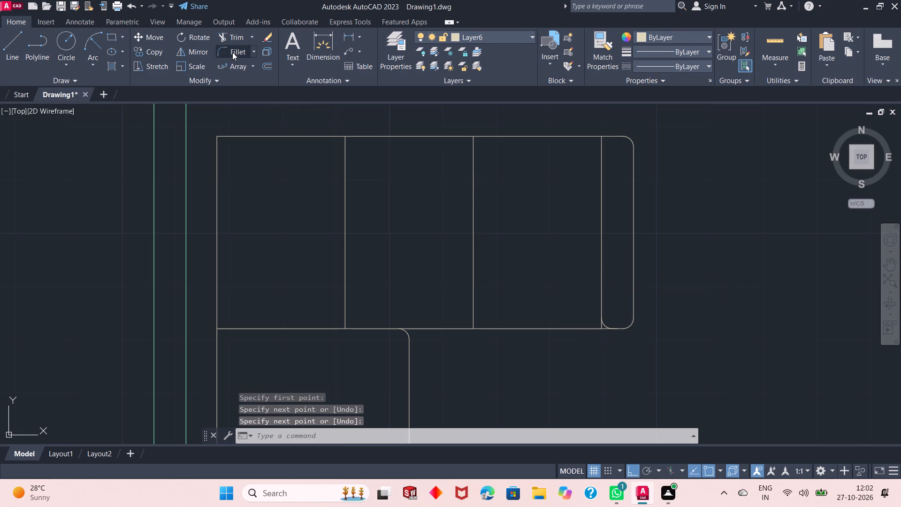
scroll(601, 341, up, 3)
scroll(600, 267, up, 2)
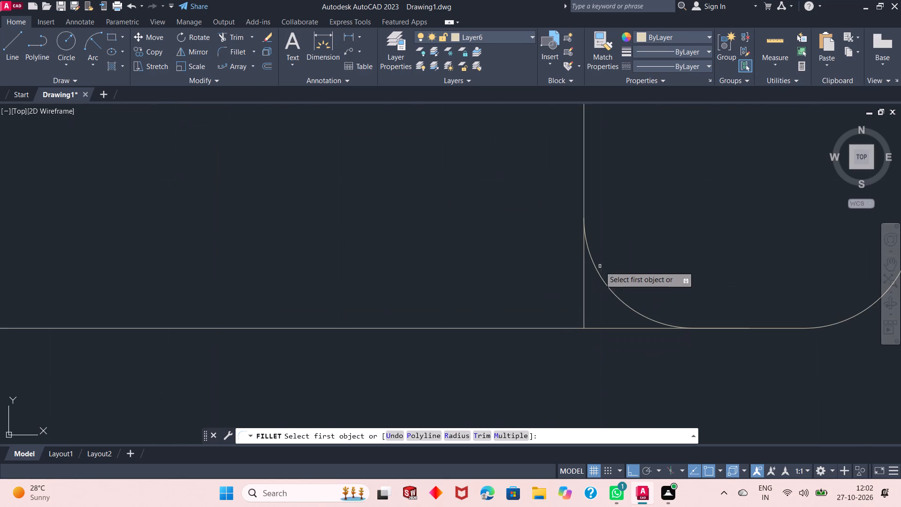
click(583, 289)
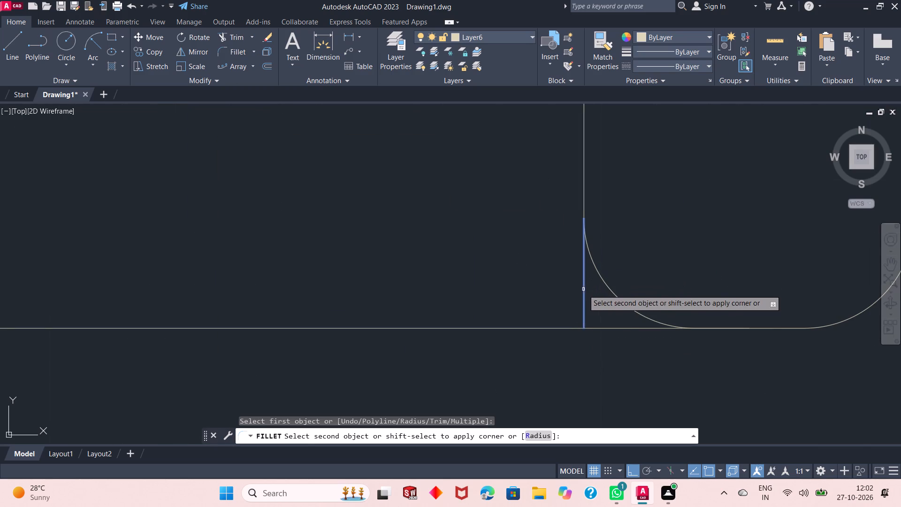
click(570, 328)
scroll(658, 327, down, 3)
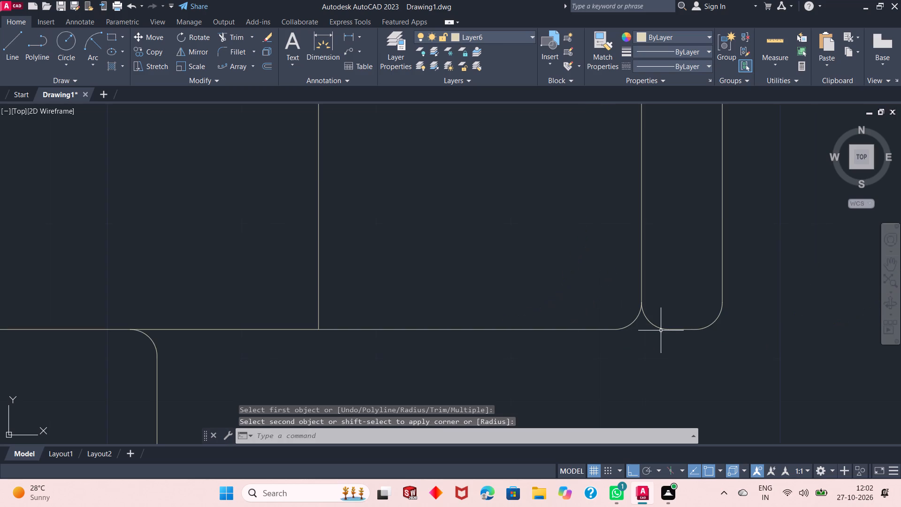
scroll(661, 330, down, 2)
Fillet the divider between the upper section's middle and eastern seats to the south edge on its east side with the 2" radius.
scroll(542, 337, up, 1)
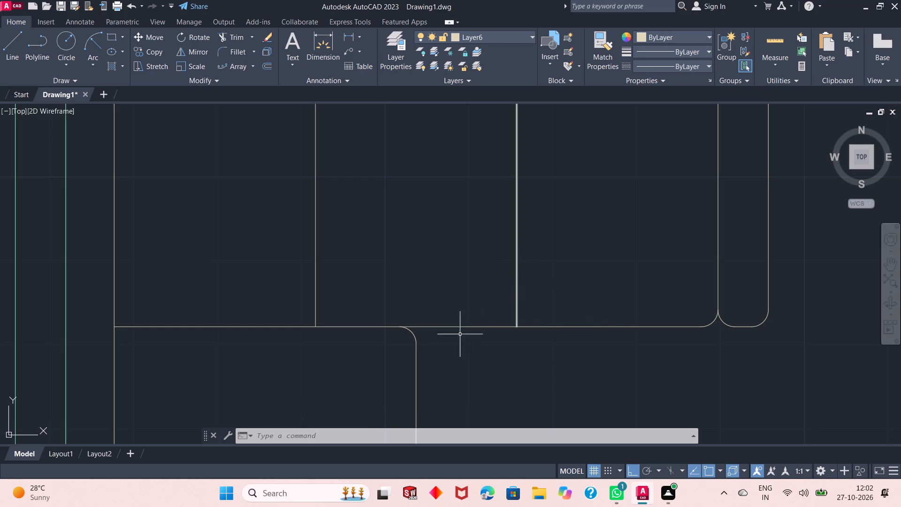
right_click(476, 236)
click(497, 242)
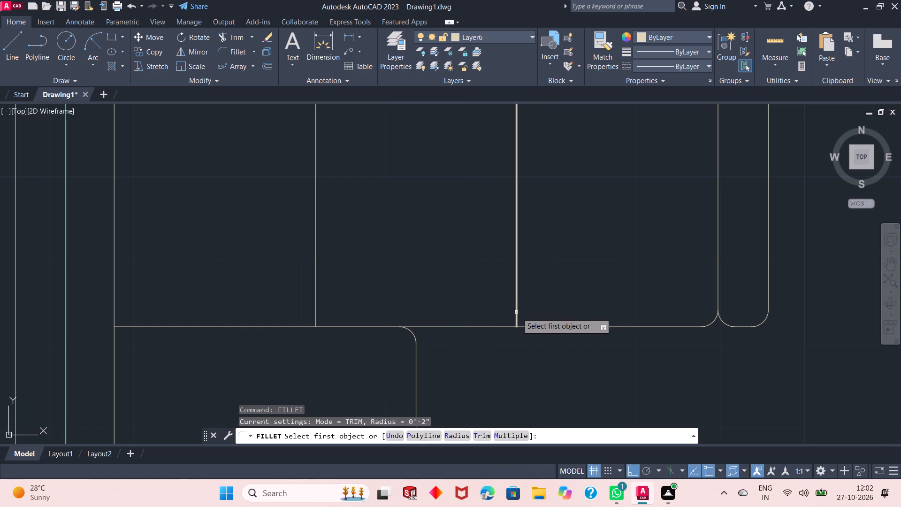
click(518, 314)
click(525, 327)
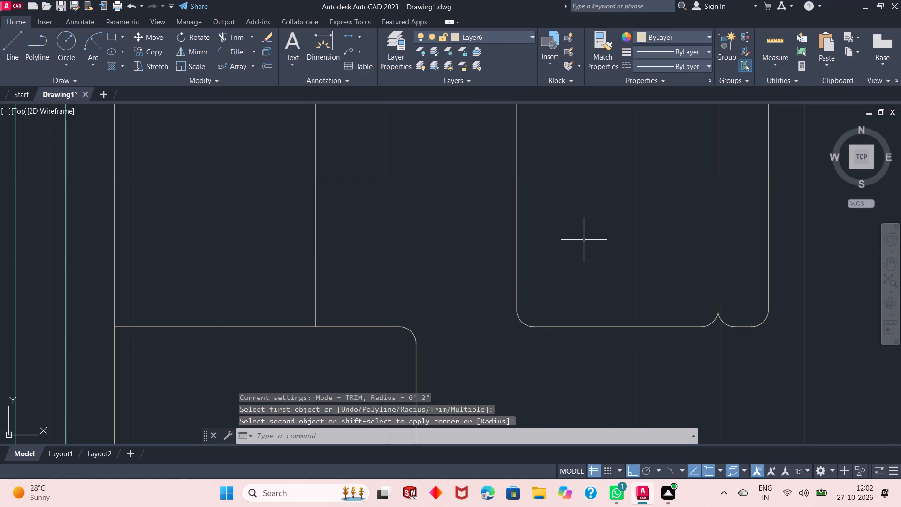
Draw a 1'-4" line along the south edge from the lower section's rounded corner to the eastern seat's southwest fillet.
right_click(583, 222)
click(599, 239)
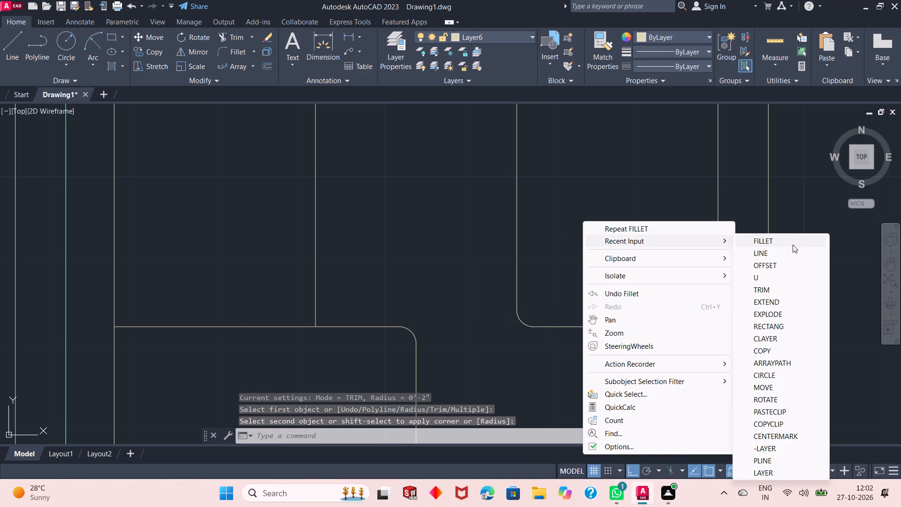
click(787, 253)
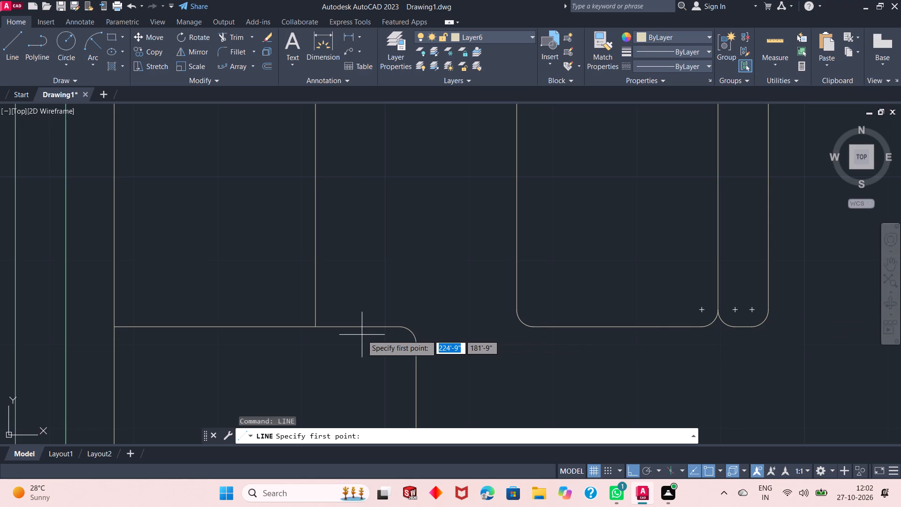
click(402, 326)
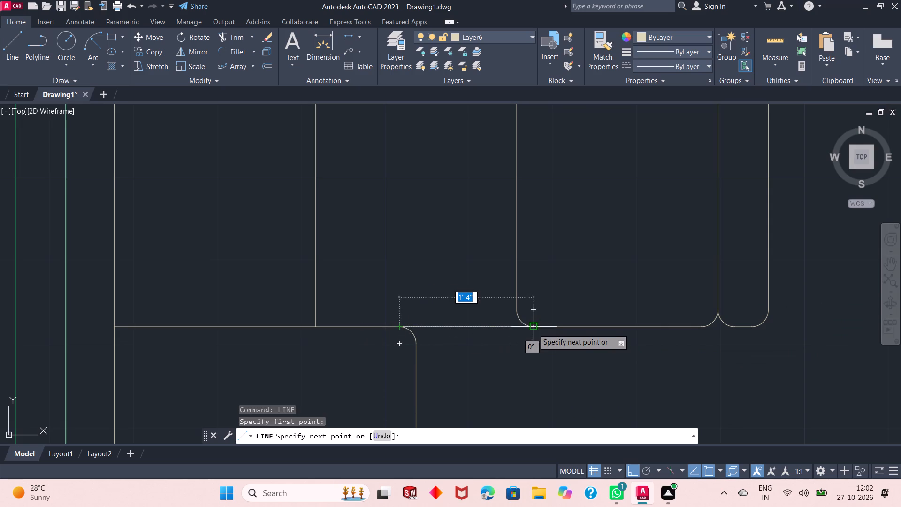
click(534, 330)
right_click(556, 306)
click(581, 311)
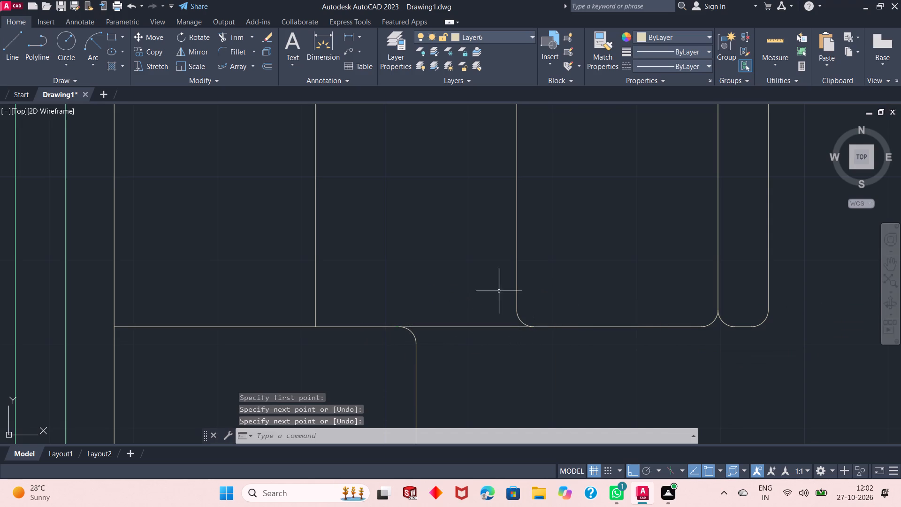
Draw a short 2" line extending the divider between the middle and eastern seats down to the south edge.
click(22, 37)
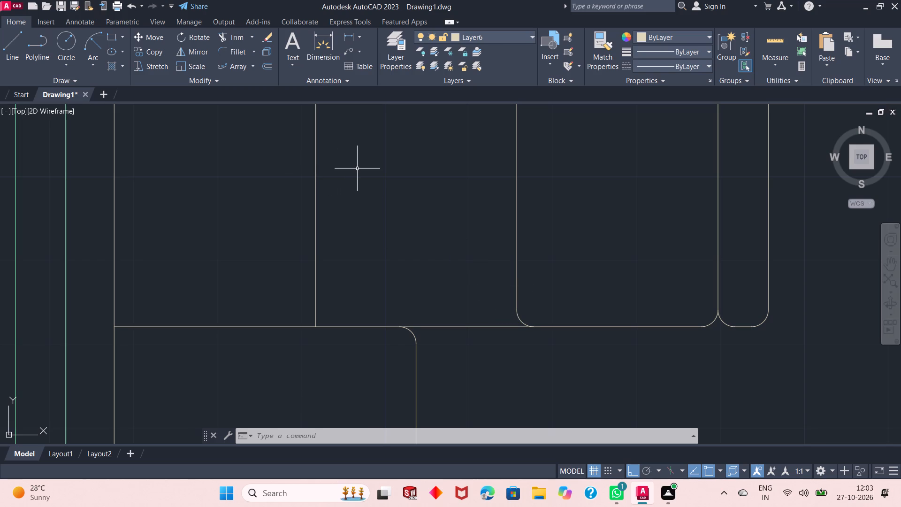
key(Escape)
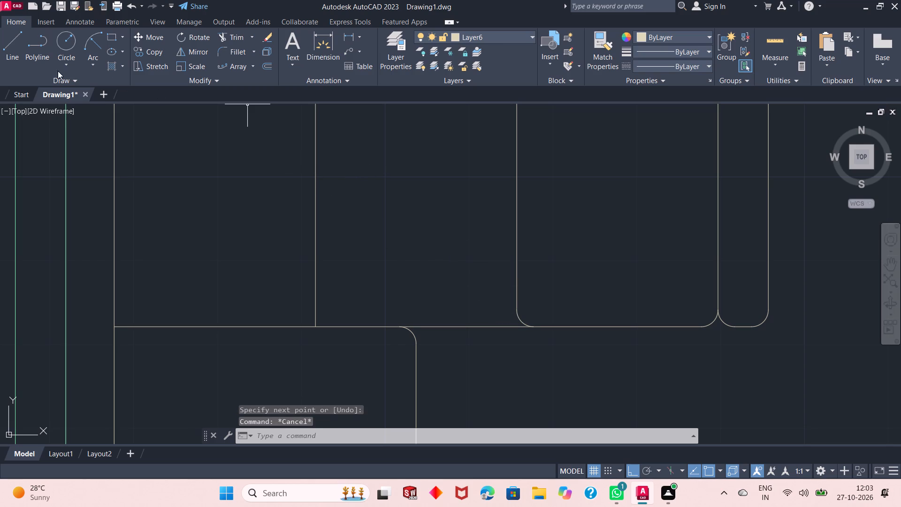
click(8, 48)
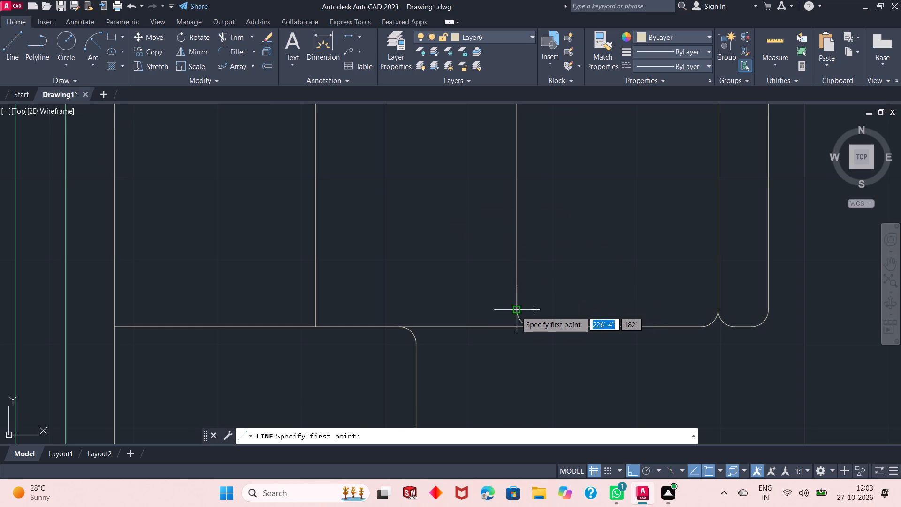
click(516, 309)
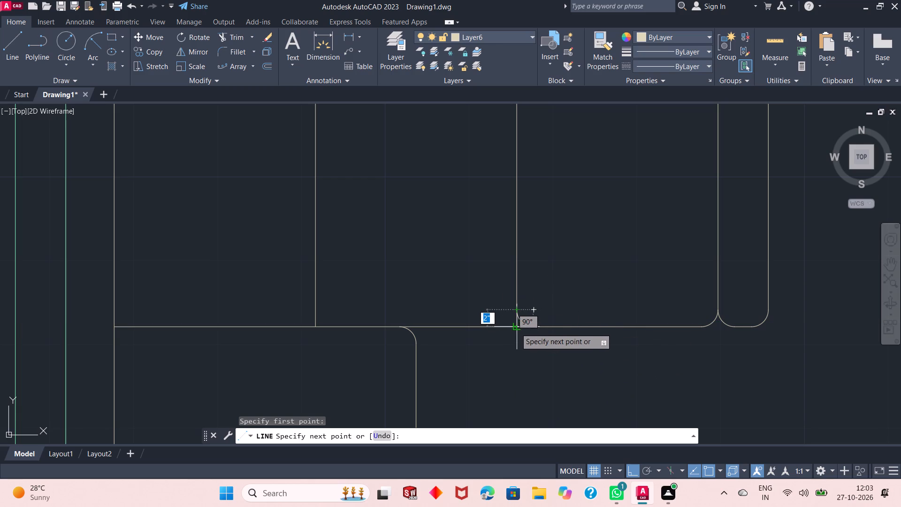
click(516, 328)
key(Escape)
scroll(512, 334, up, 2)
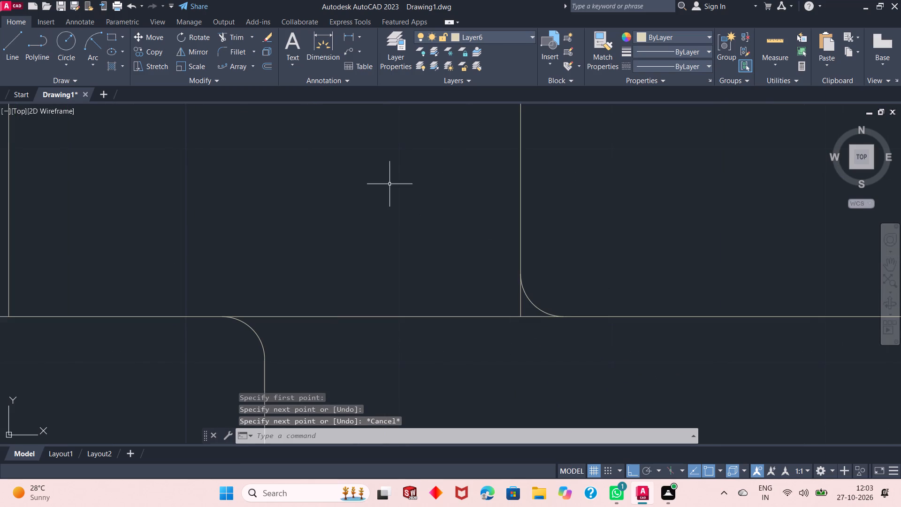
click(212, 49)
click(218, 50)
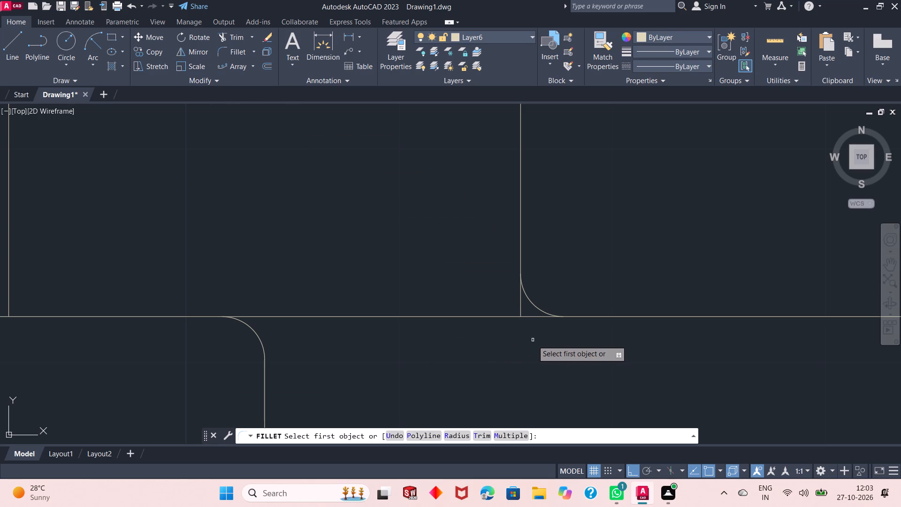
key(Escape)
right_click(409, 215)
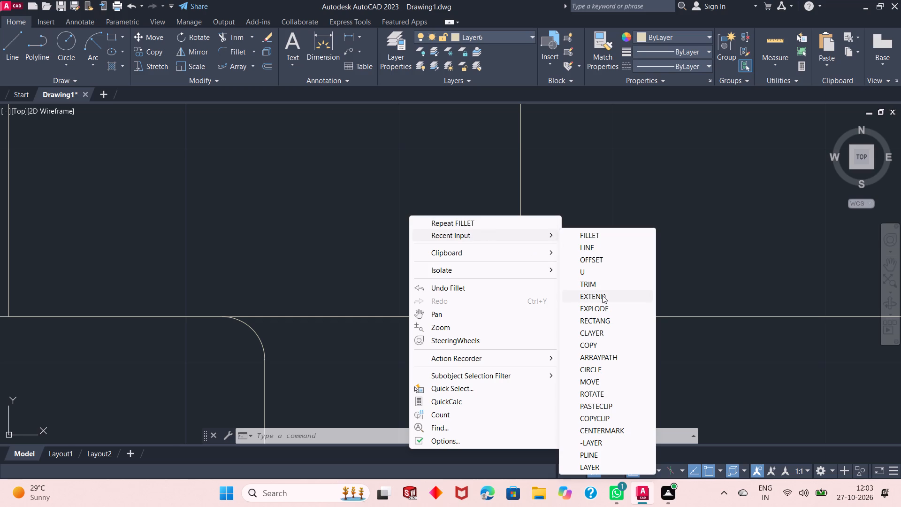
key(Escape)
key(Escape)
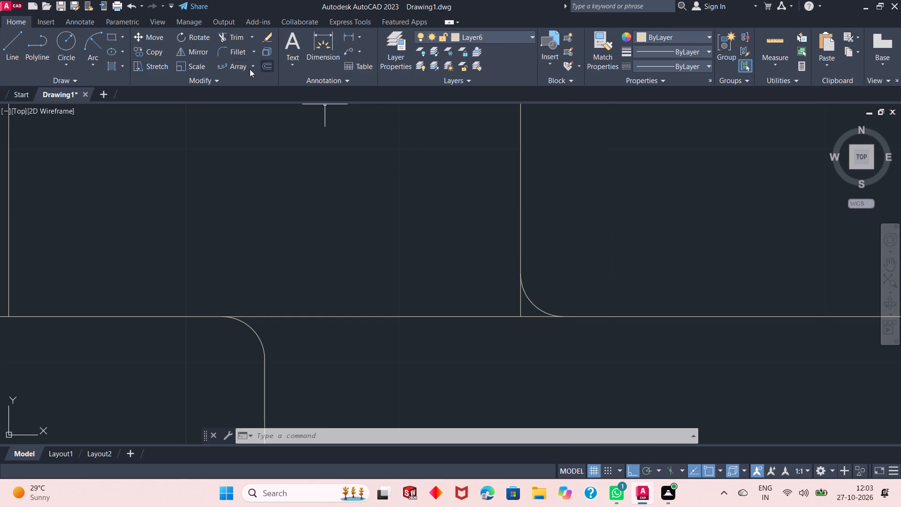
Fillet the short line at that divider to the south edge on the middle seat's side with the 2" radius.
click(233, 54)
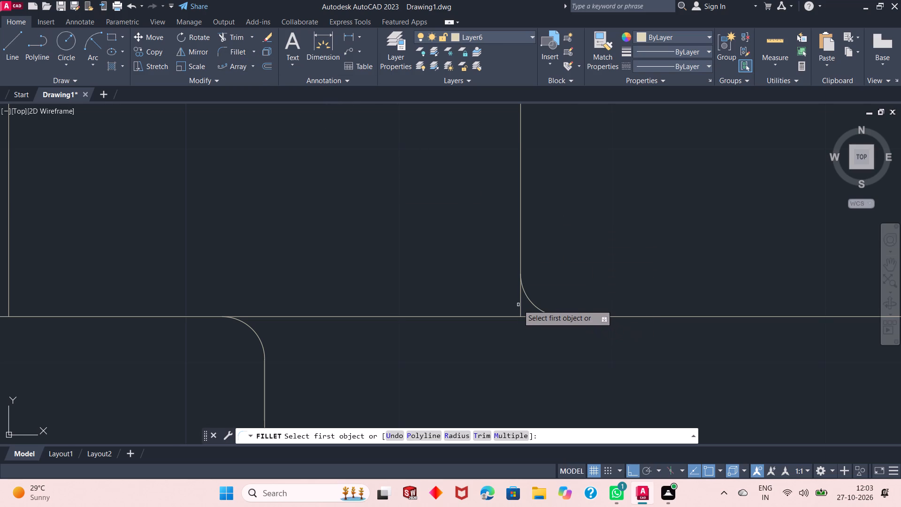
click(519, 298)
click(507, 316)
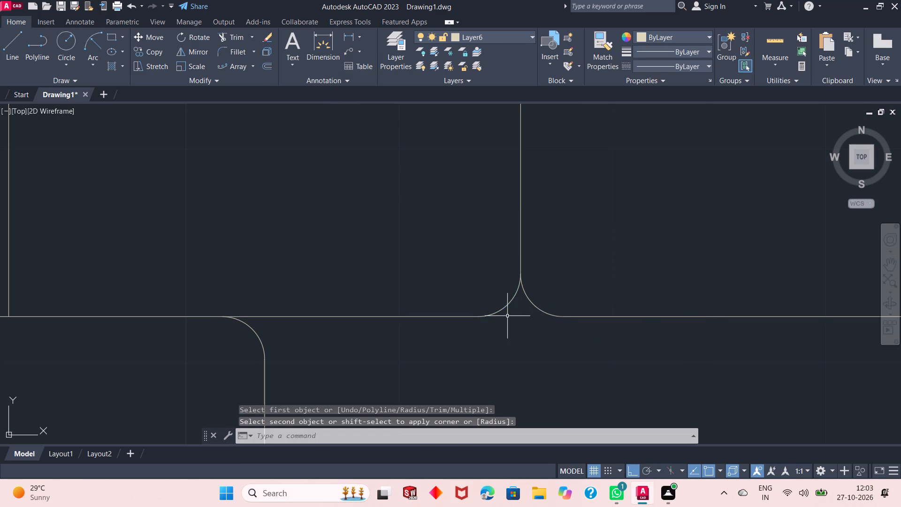
Fillet the divider between the western and middle seats to the south edge on its east side with the 2" radius.
scroll(571, 344, down, 2)
right_click(436, 253)
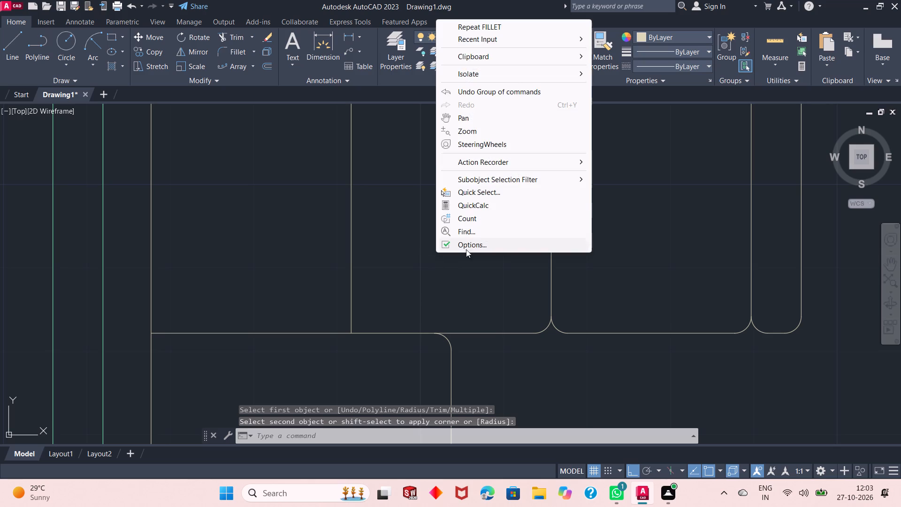
click(504, 30)
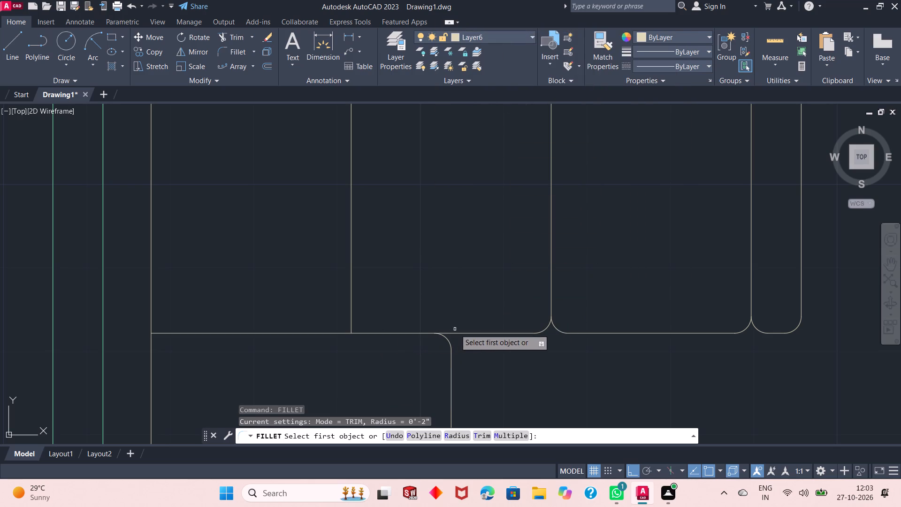
click(352, 307)
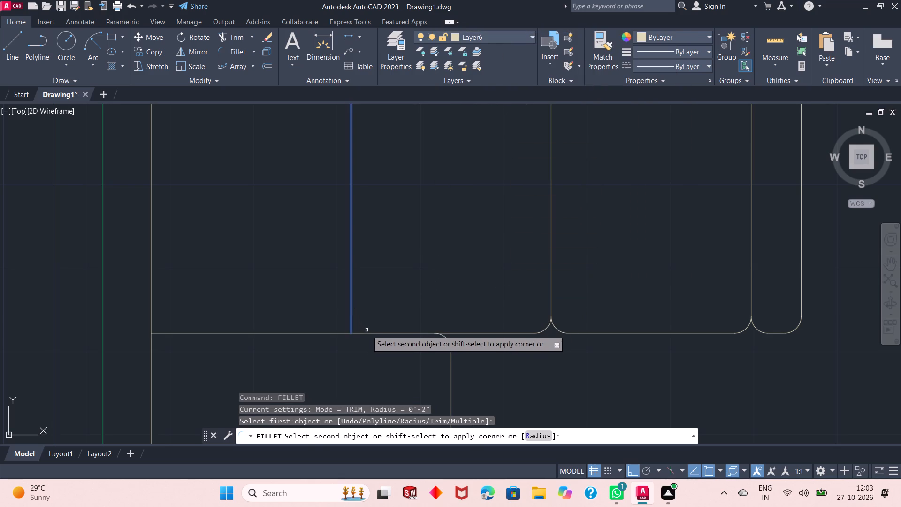
click(368, 336)
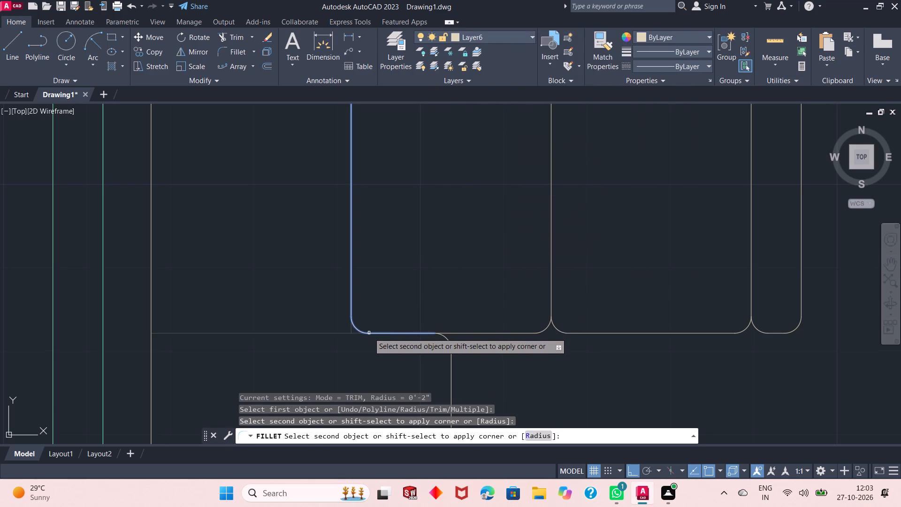
click(369, 333)
Redraw the western seat's south edge as a line from the middle seat's southwest fillet to the sofa's west side.
click(20, 44)
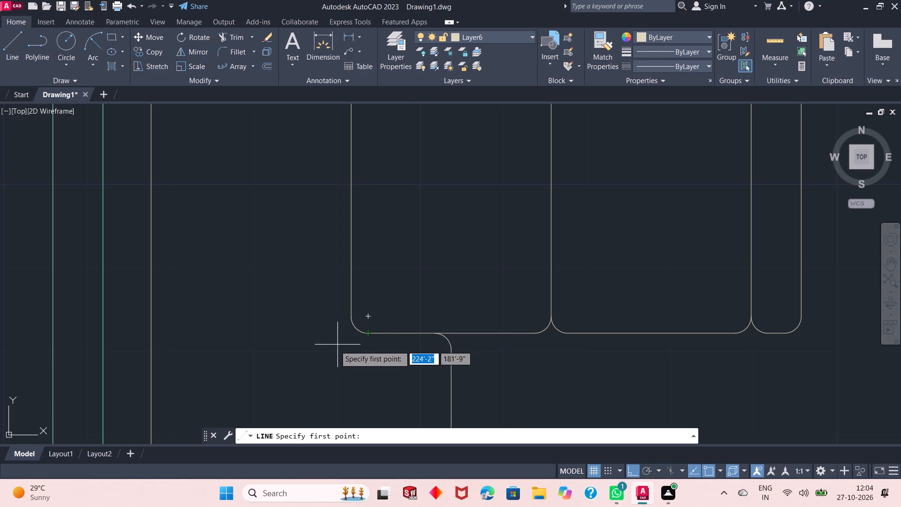
key(Escape)
click(8, 42)
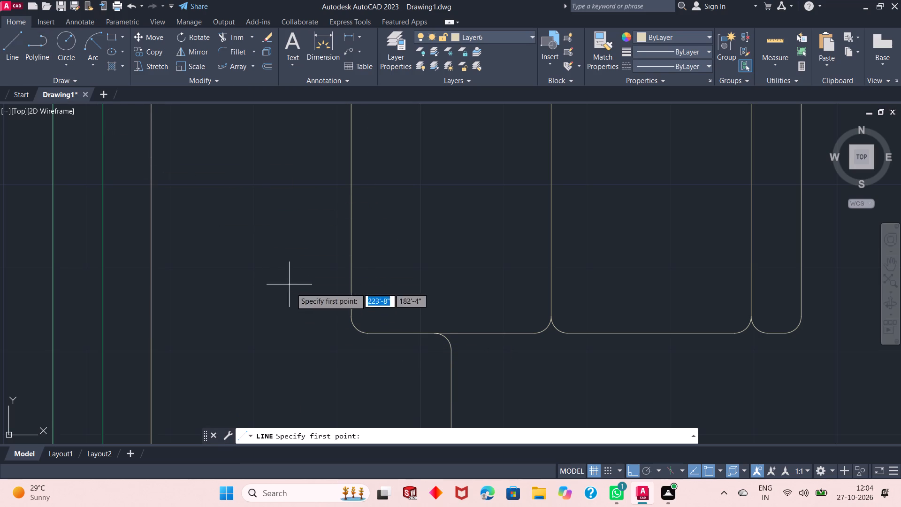
click(366, 333)
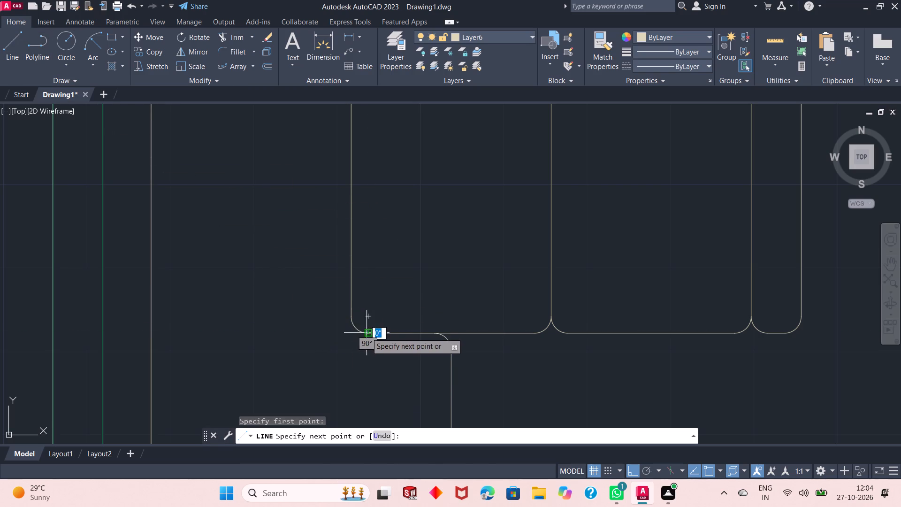
click(149, 332)
key(Escape)
key(Escape)
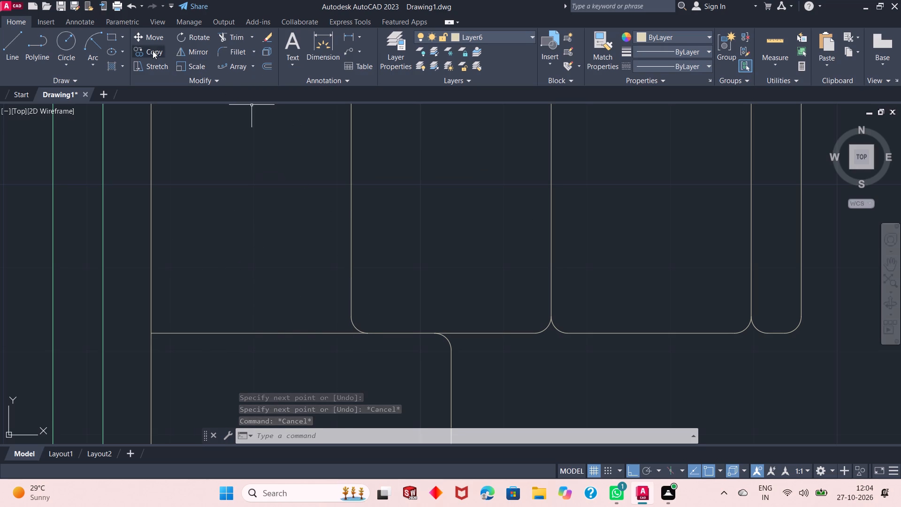
Draw a short 2" line extending the divider between the western and middle seats down to the south edge.
click(20, 49)
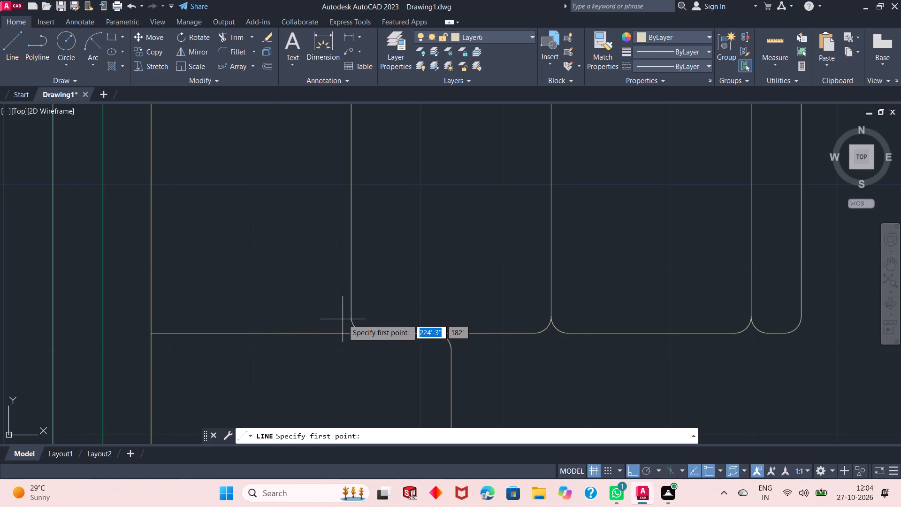
click(348, 315)
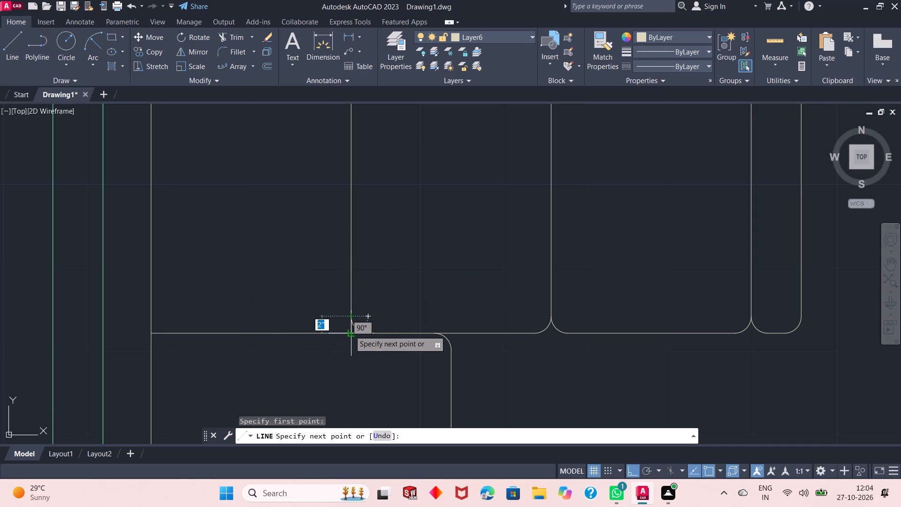
click(350, 330)
key(Escape)
key(Escape)
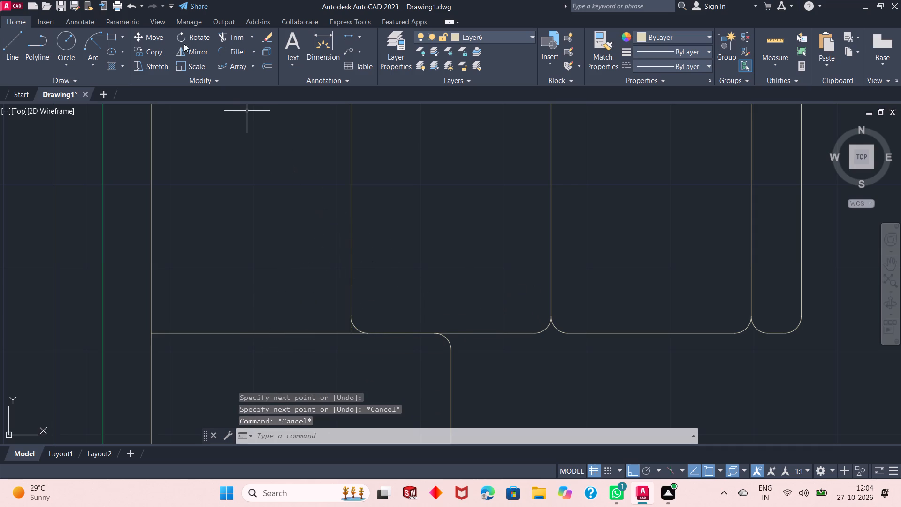
Fillet the short line at that divider to the south edge on the western seat's side with the 2" radius.
click(229, 48)
scroll(346, 330, up, 2)
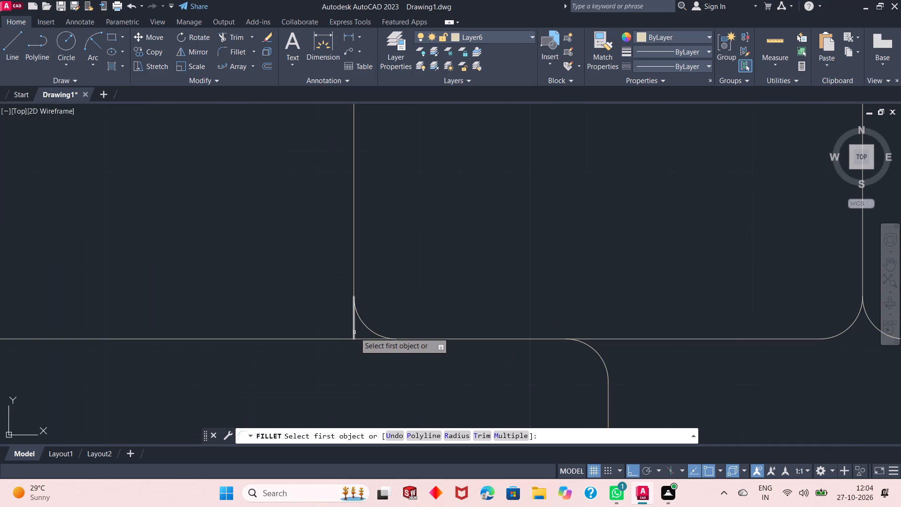
click(355, 332)
click(343, 341)
click(342, 340)
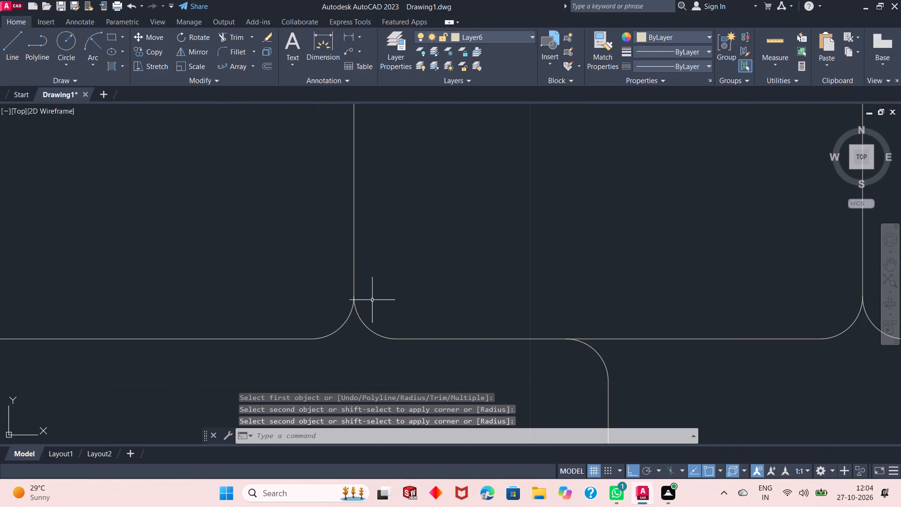
key(Escape)
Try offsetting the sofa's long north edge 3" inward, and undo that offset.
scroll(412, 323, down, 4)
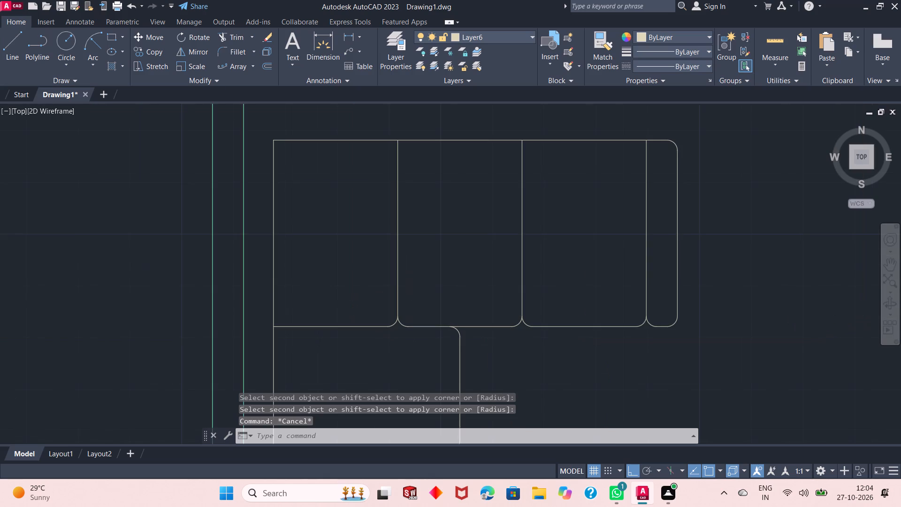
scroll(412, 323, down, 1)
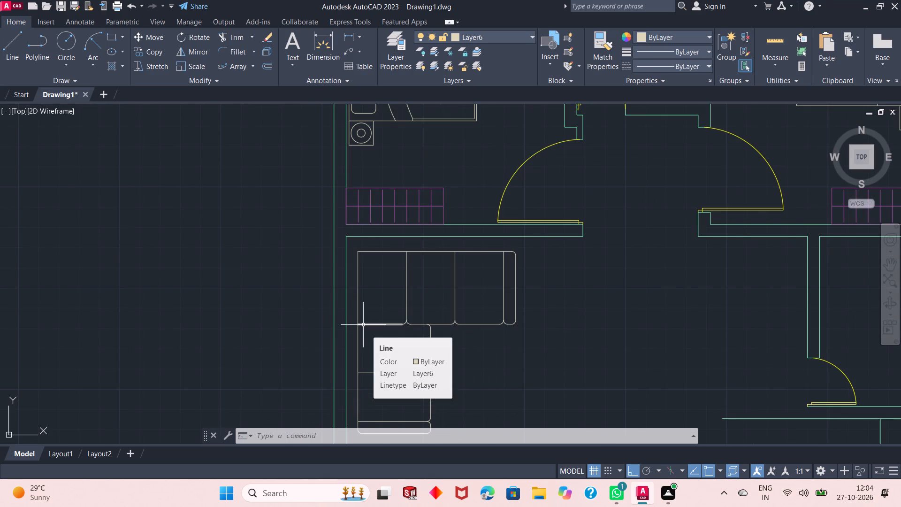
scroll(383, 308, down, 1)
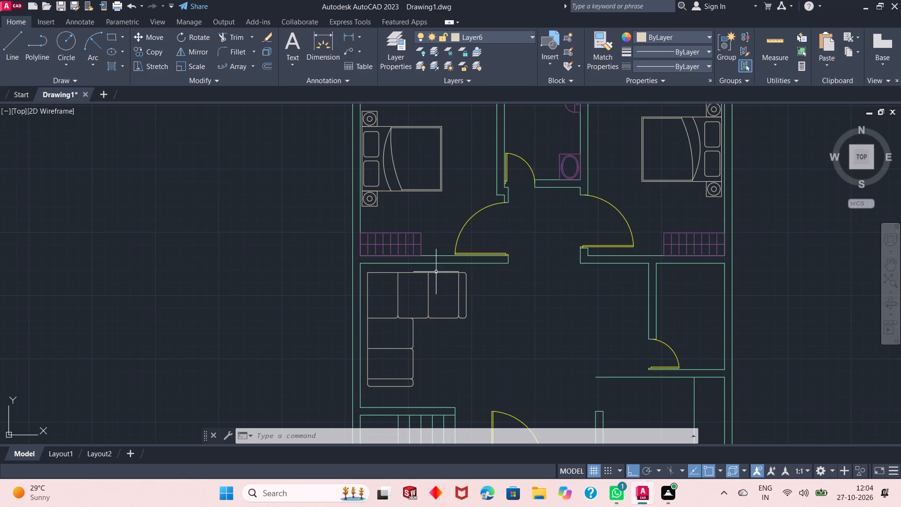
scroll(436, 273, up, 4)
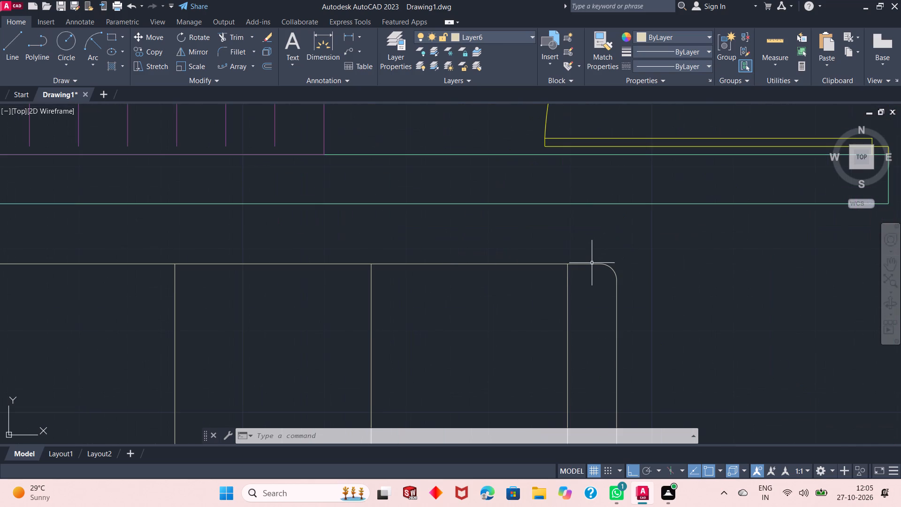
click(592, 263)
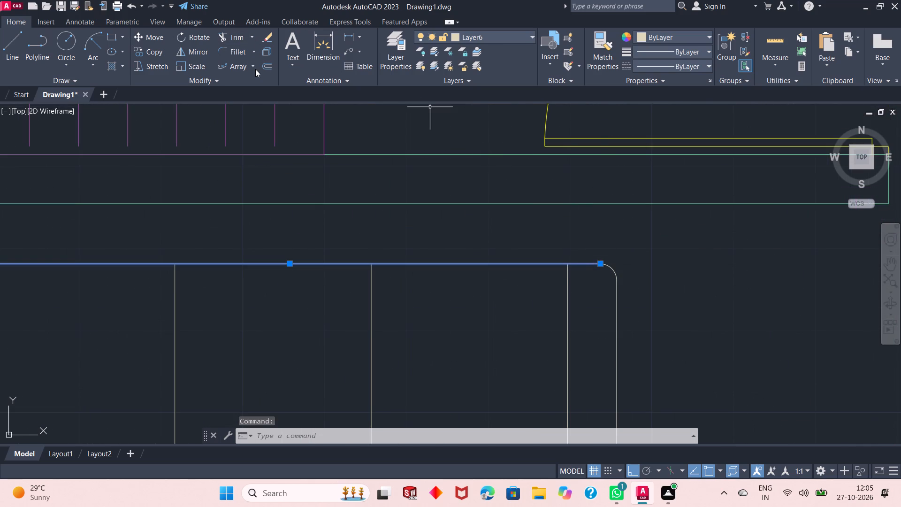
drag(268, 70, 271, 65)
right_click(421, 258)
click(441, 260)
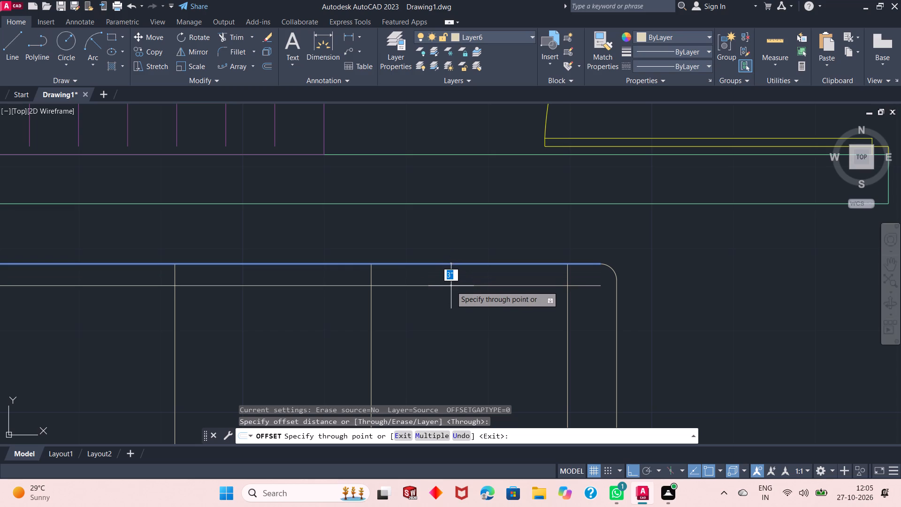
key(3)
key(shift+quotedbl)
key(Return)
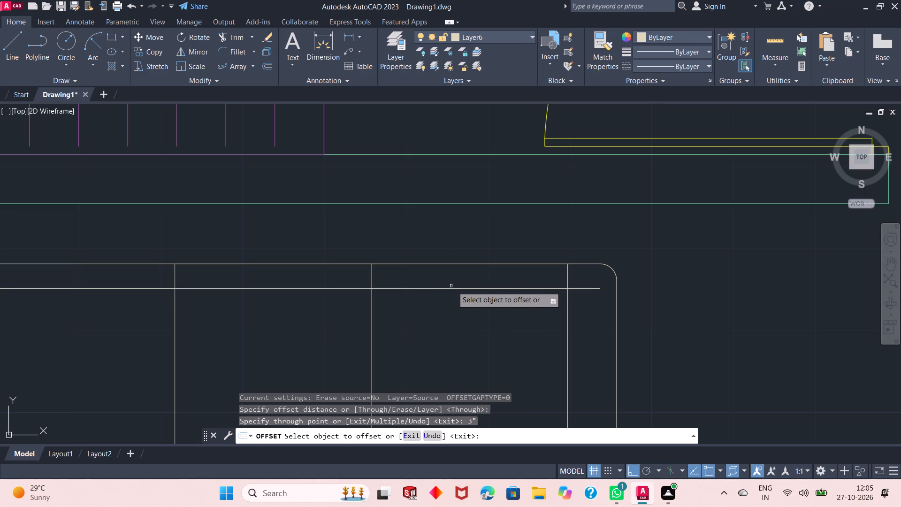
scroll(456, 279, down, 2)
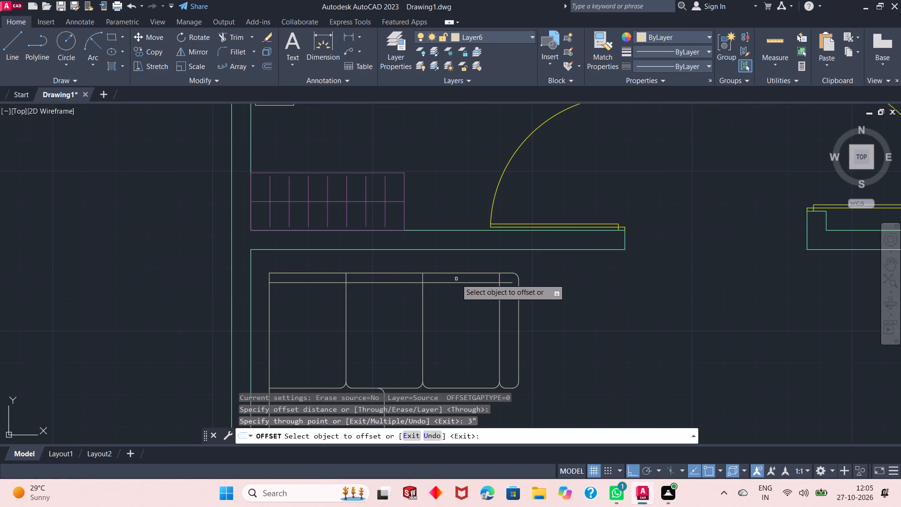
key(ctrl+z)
Offset the sofa's long north edge 6" southward across the seats.
click(462, 273)
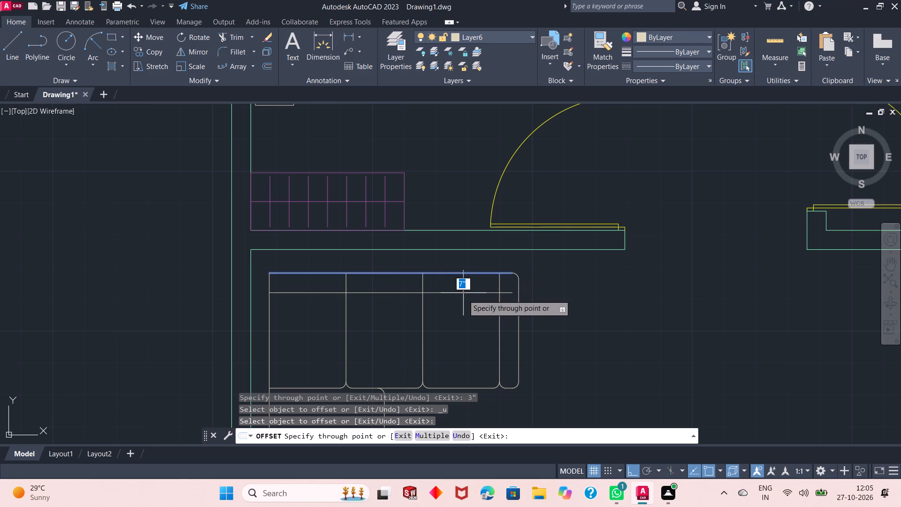
key(6)
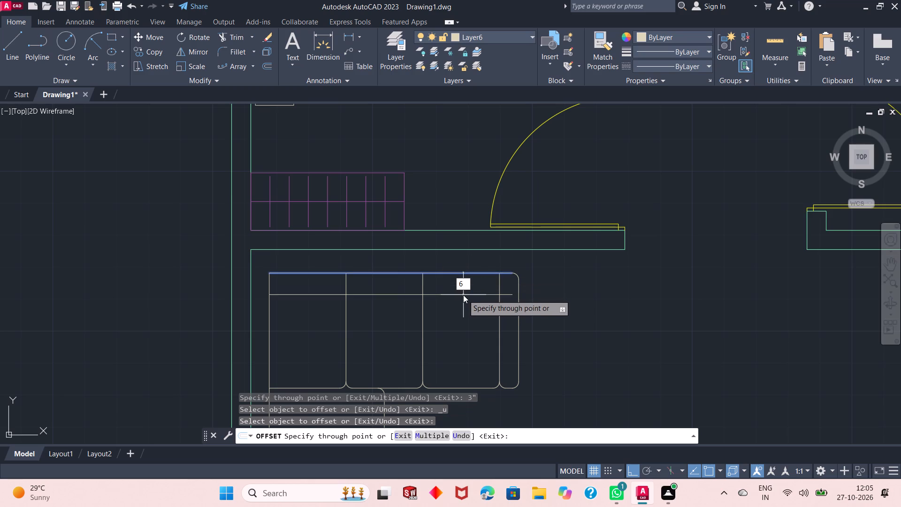
key(shift+quotedbl)
key(Return)
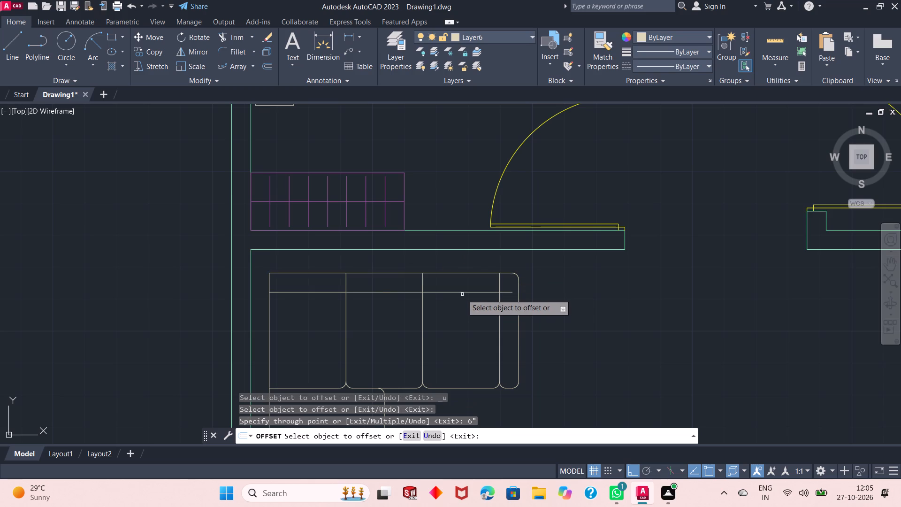
Offset the west edge of the sofa's southern wing 6" eastward into its seats.
scroll(462, 294, down, 3)
scroll(406, 401, up, 1)
scroll(406, 324, up, 2)
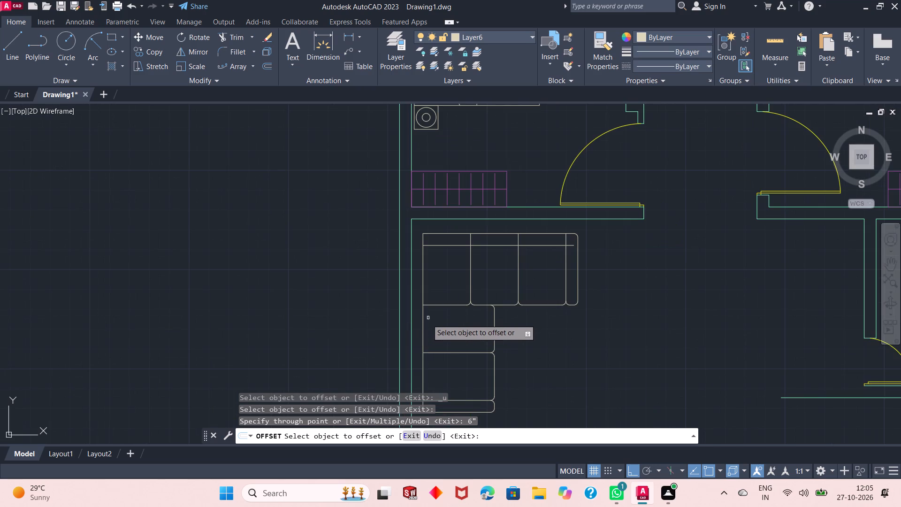
click(422, 324)
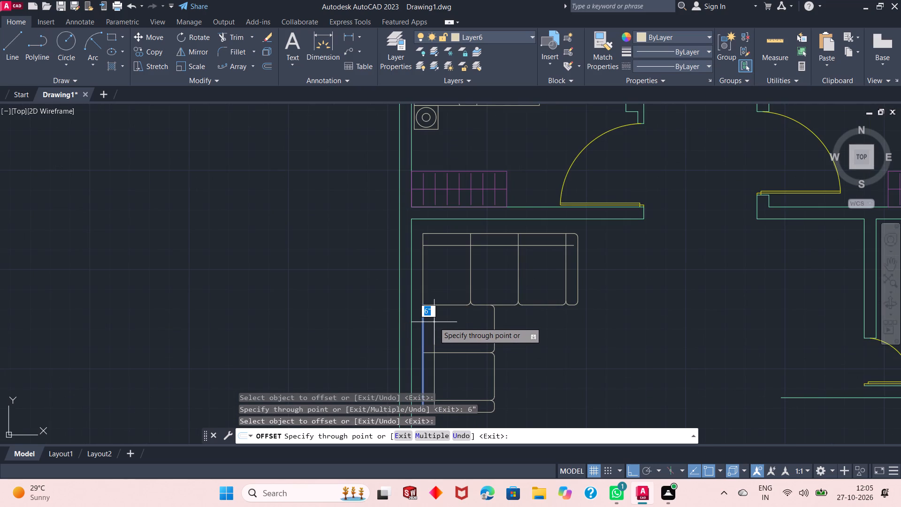
text(6")
key(Return)
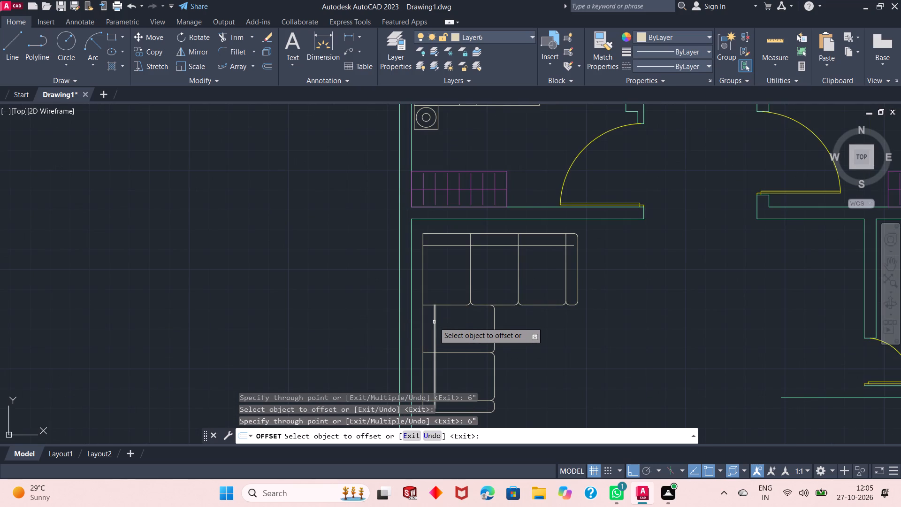
Select the west edge of the sofa's northwest corner seat for an inward offset.
click(425, 282)
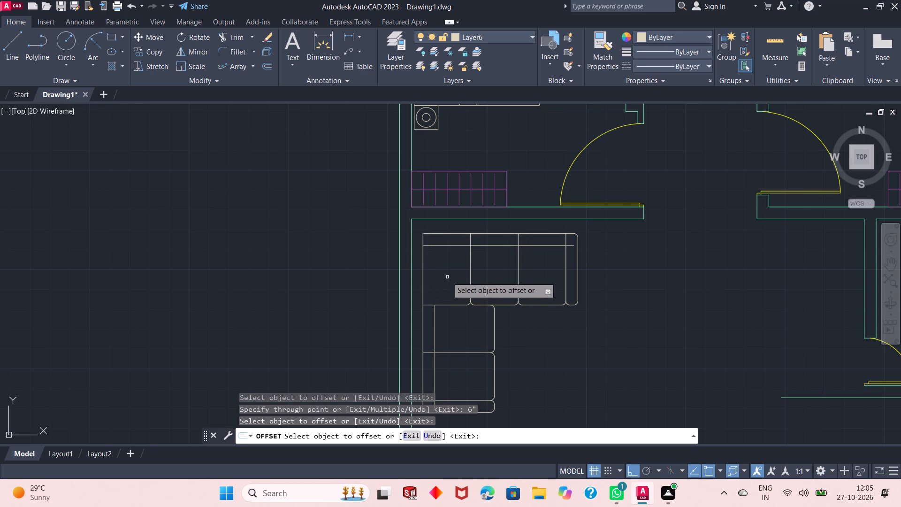
click(424, 278)
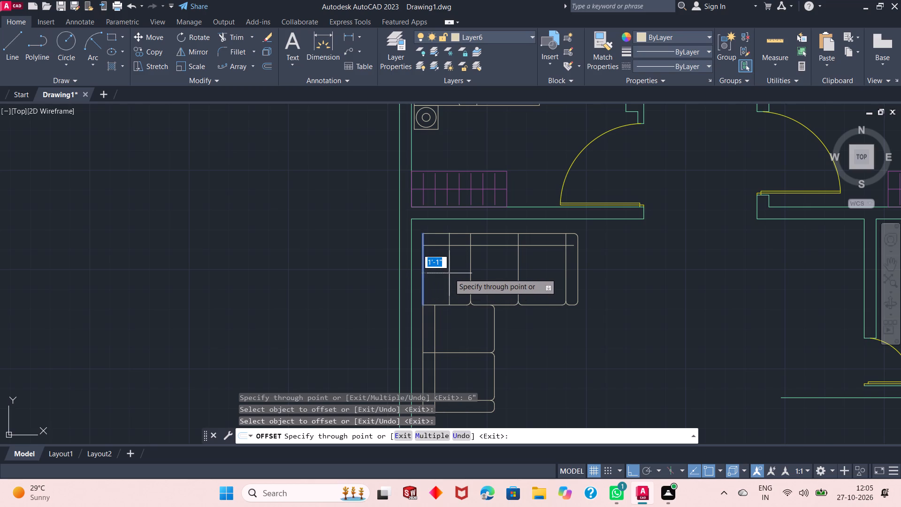
Offset the west edge of the sofa's northwest corner seat 6" eastward.
text(6")
key(Return)
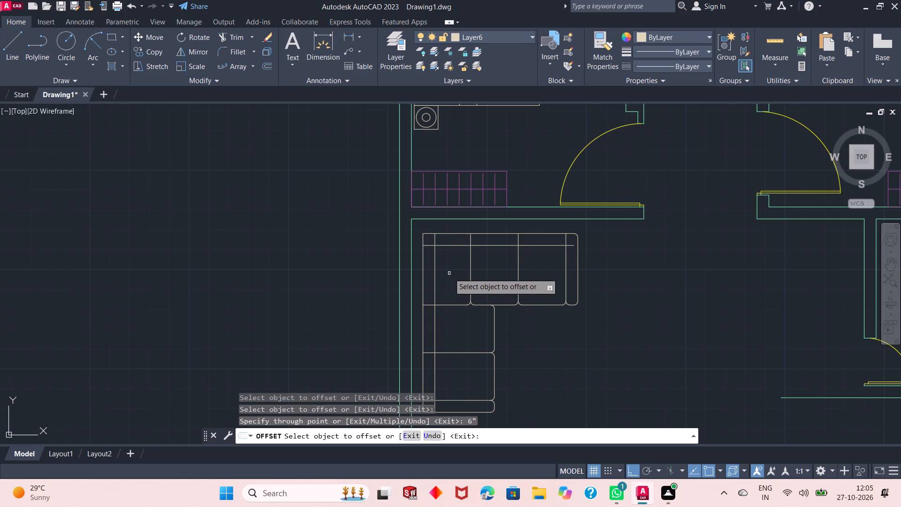
scroll(441, 246, down, 1)
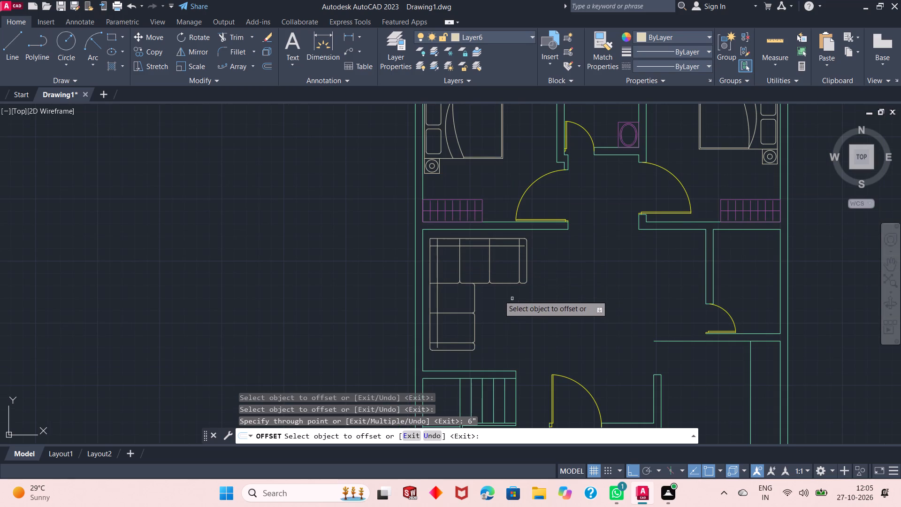
scroll(485, 295, up, 1)
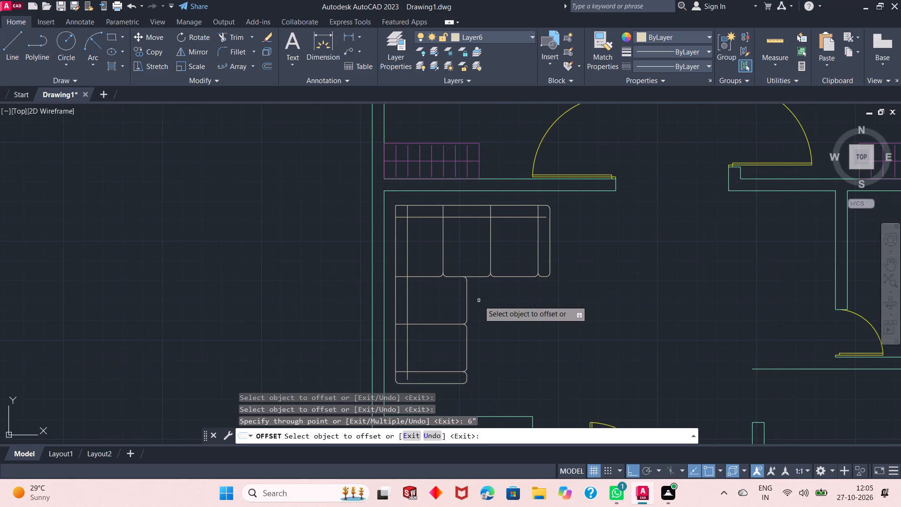
key(F1)
key(Escape)
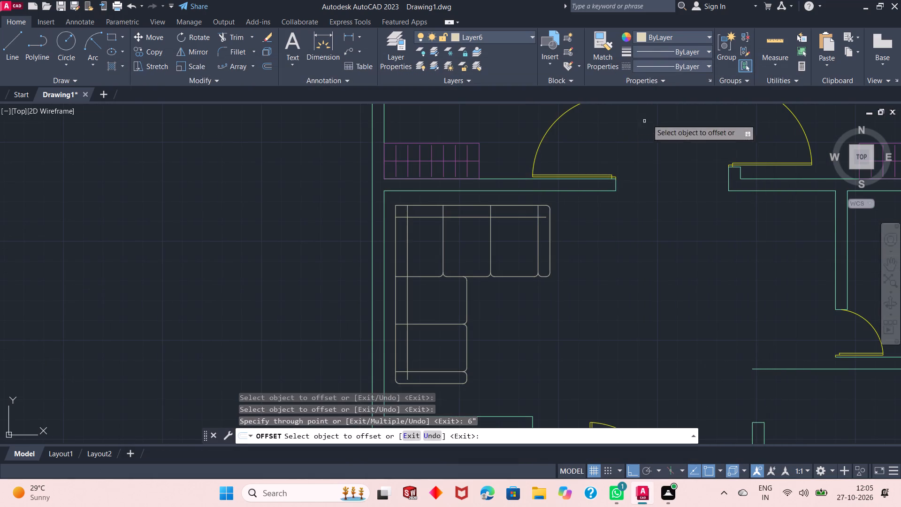
right_click(557, 219)
click(575, 221)
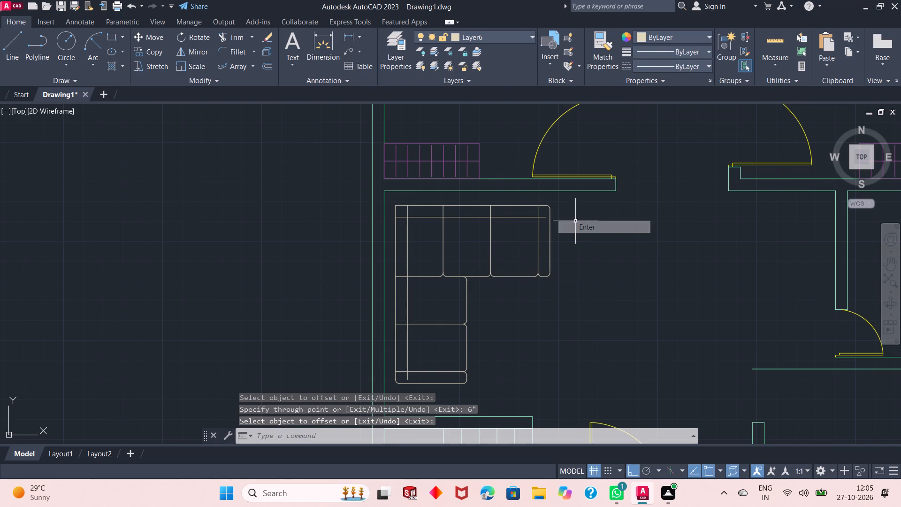
Examine how the sofa's backrest lines cross the corner seat, the seat divisions and the armrests.
scroll(457, 283, up, 2)
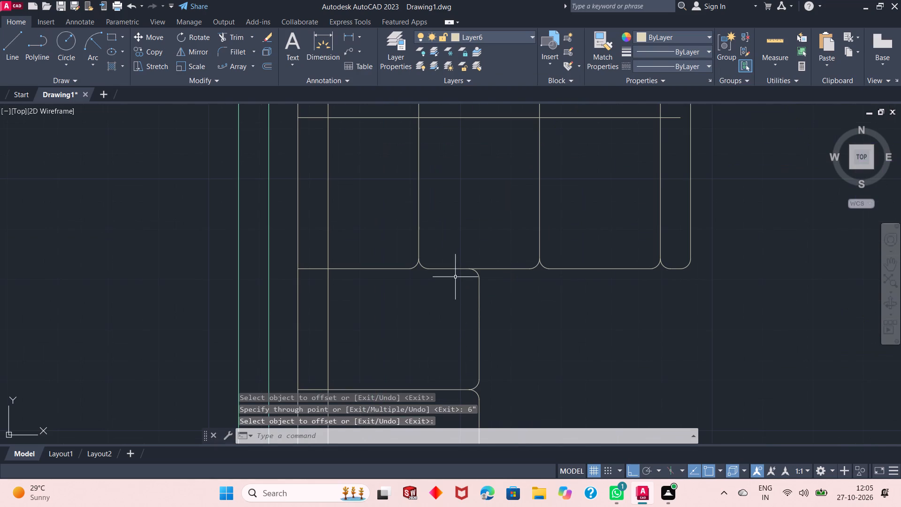
scroll(455, 277, down, 1)
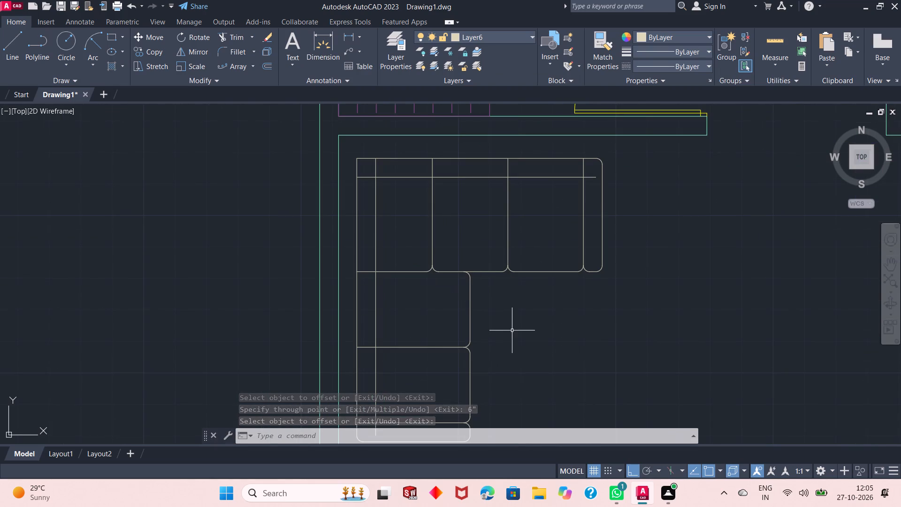
scroll(400, 301, up, 1)
scroll(404, 300, down, 1)
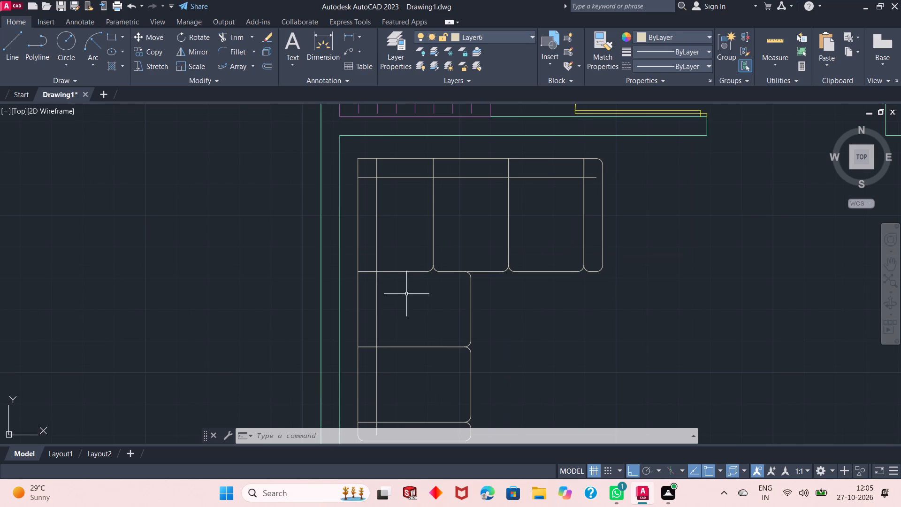
scroll(412, 280, down, 1)
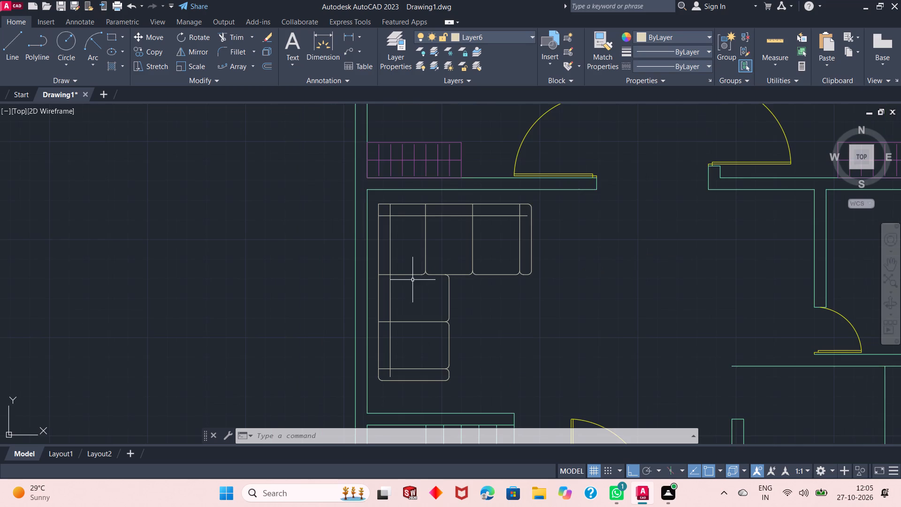
scroll(395, 280, up, 2)
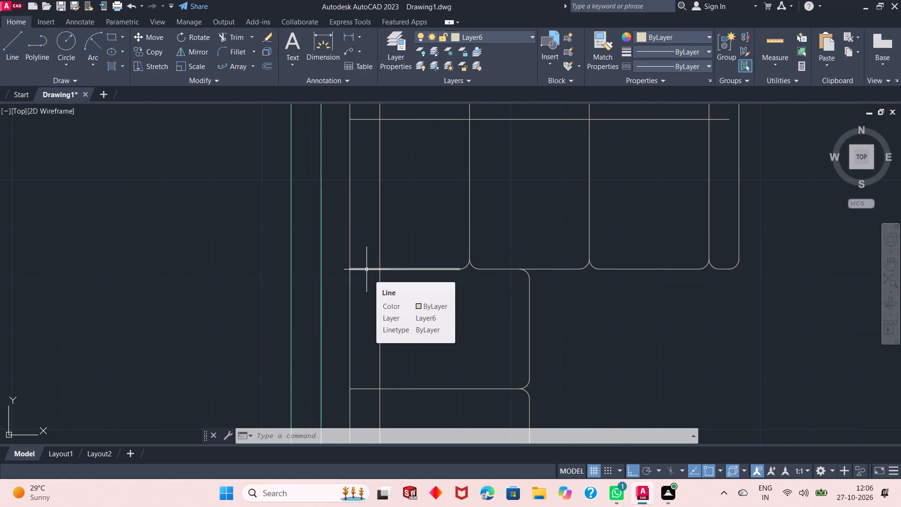
scroll(384, 269, down, 1)
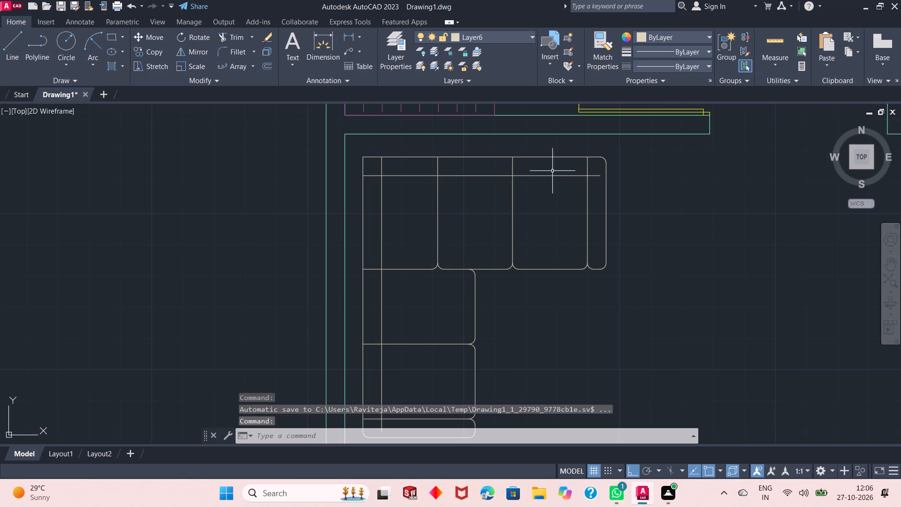
scroll(544, 168, up, 1)
scroll(540, 178, down, 1)
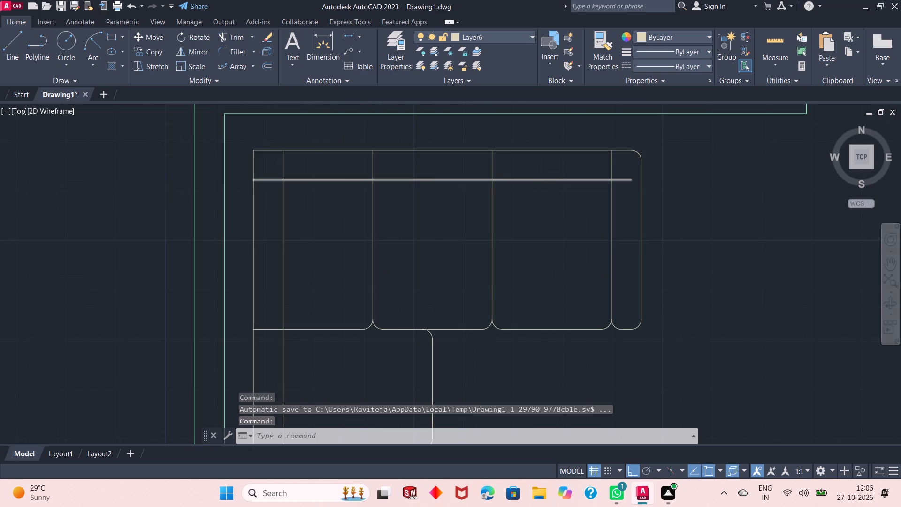
scroll(540, 178, up, 2)
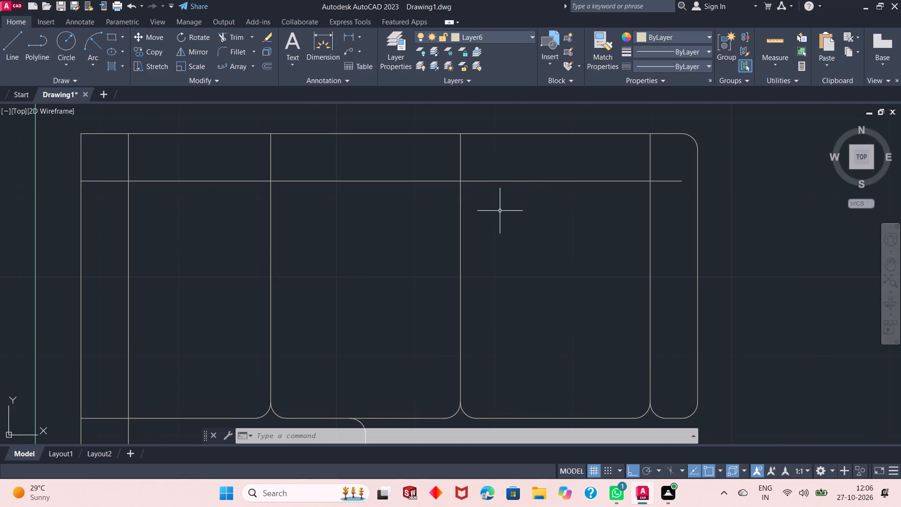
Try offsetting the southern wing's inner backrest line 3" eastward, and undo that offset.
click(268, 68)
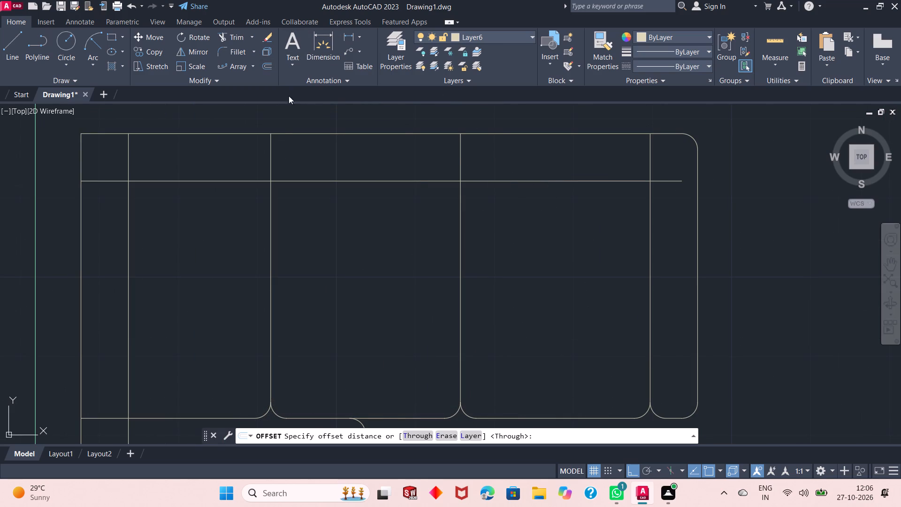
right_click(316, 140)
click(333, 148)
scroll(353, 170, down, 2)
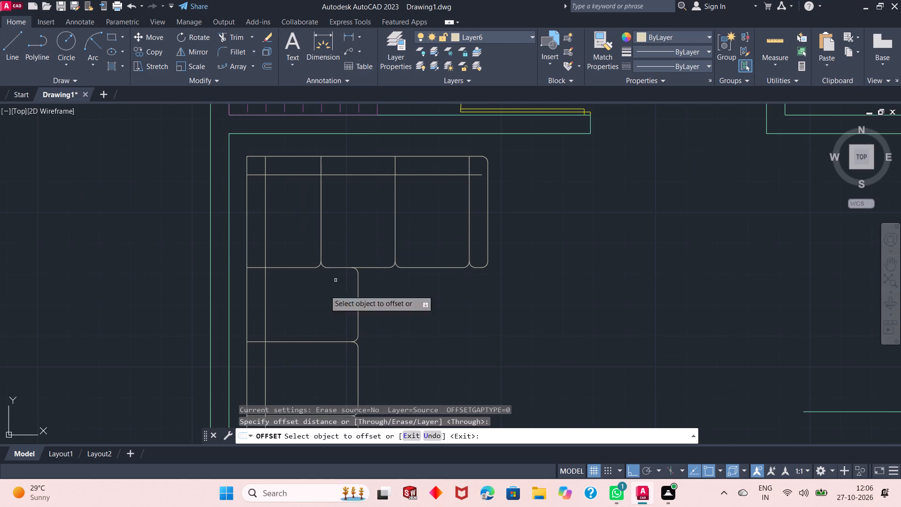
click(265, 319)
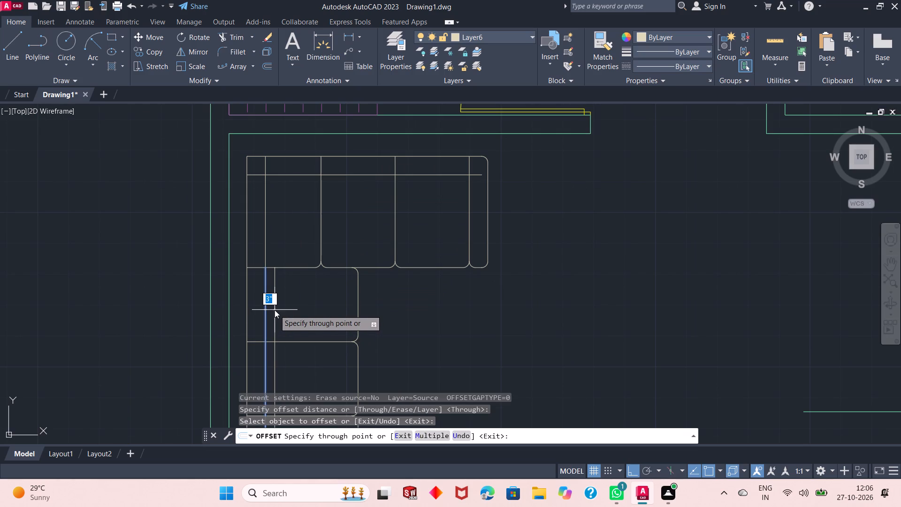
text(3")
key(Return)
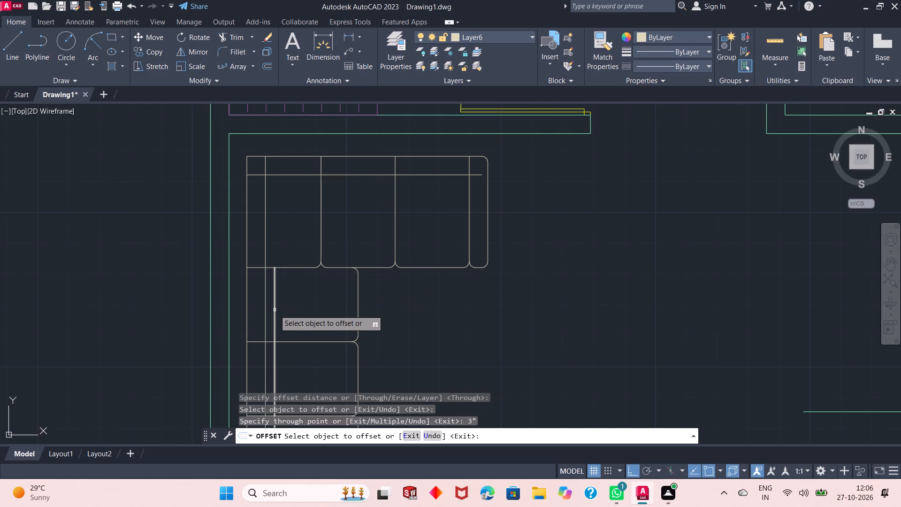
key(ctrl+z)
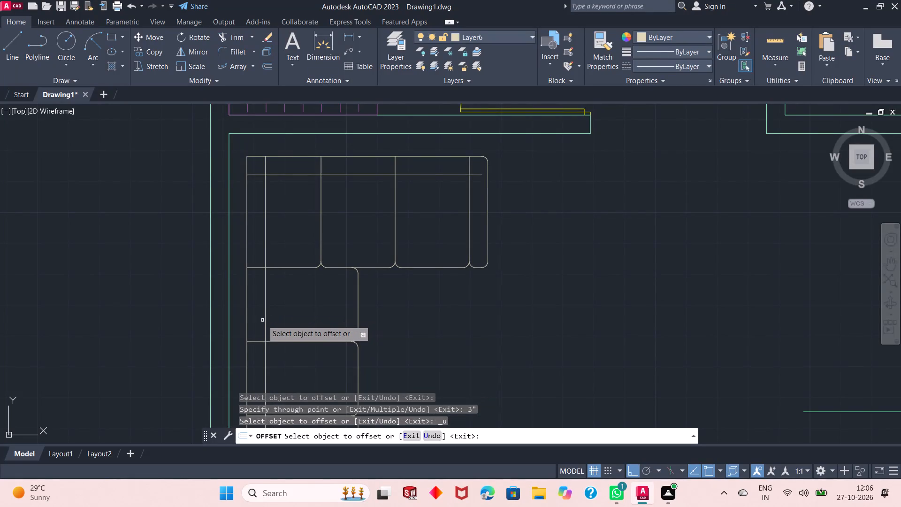
Offset the inner backrest lines of the southern wing, the north run and the corner seat 4" further into the seats.
click(265, 315)
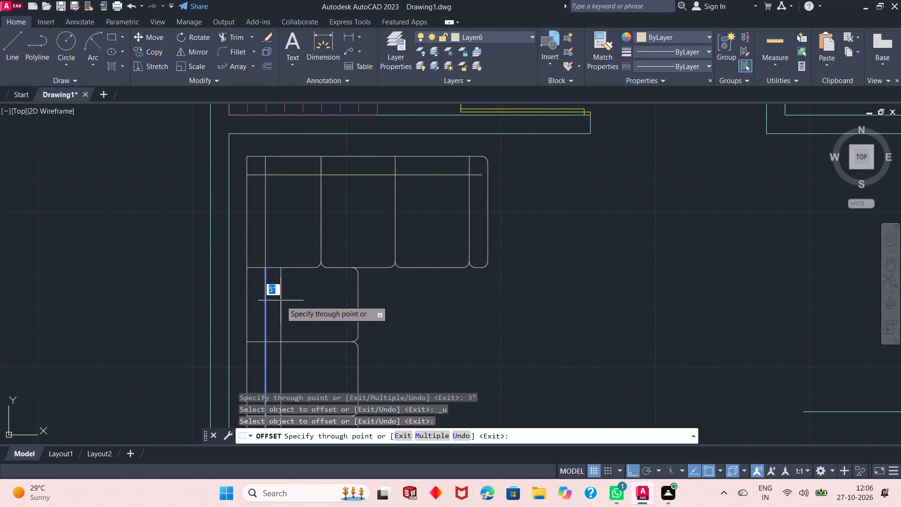
text(4")
key(Return)
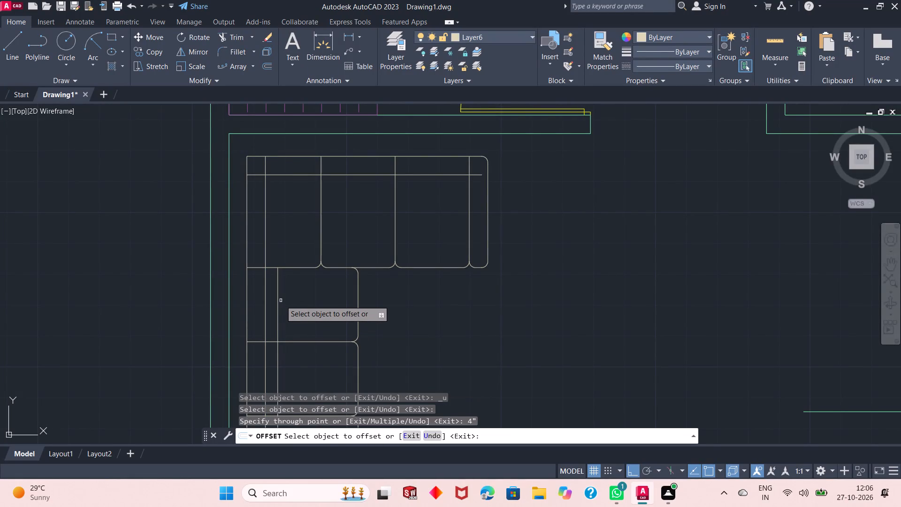
click(411, 174)
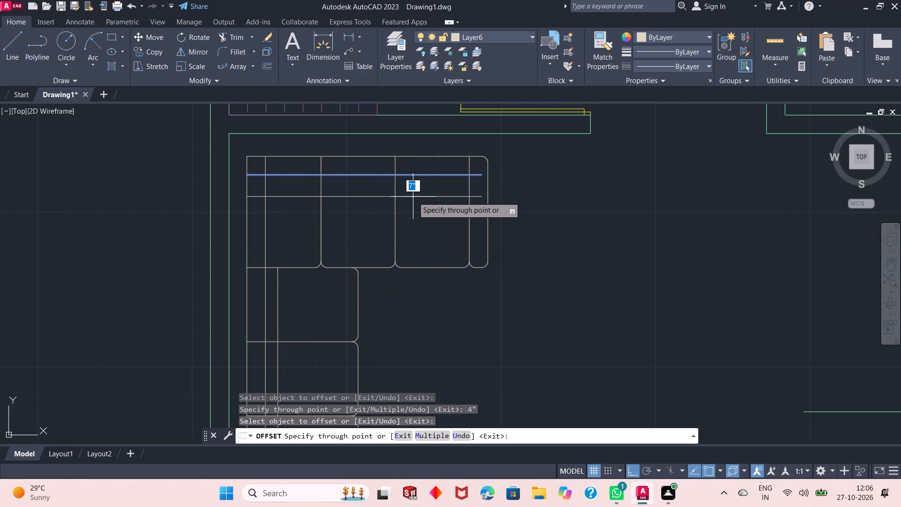
key(4)
key(shift+quotedbl)
key(Return)
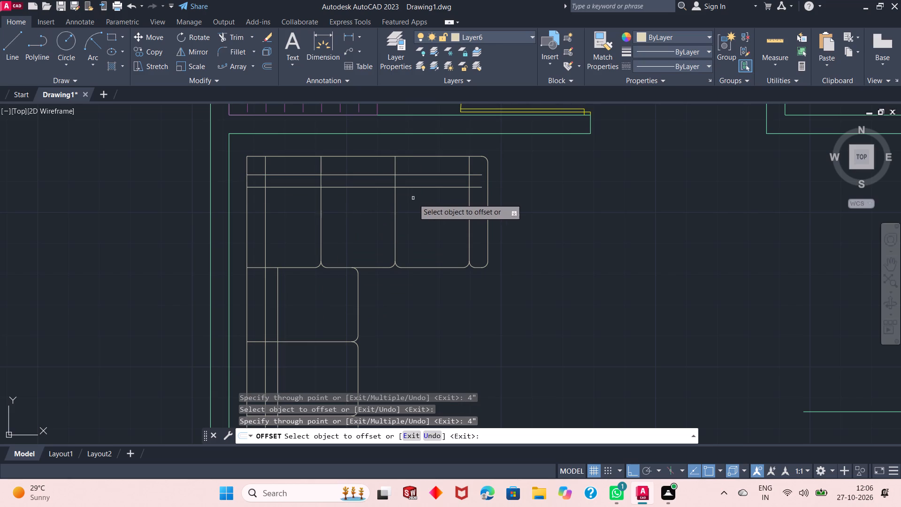
click(267, 218)
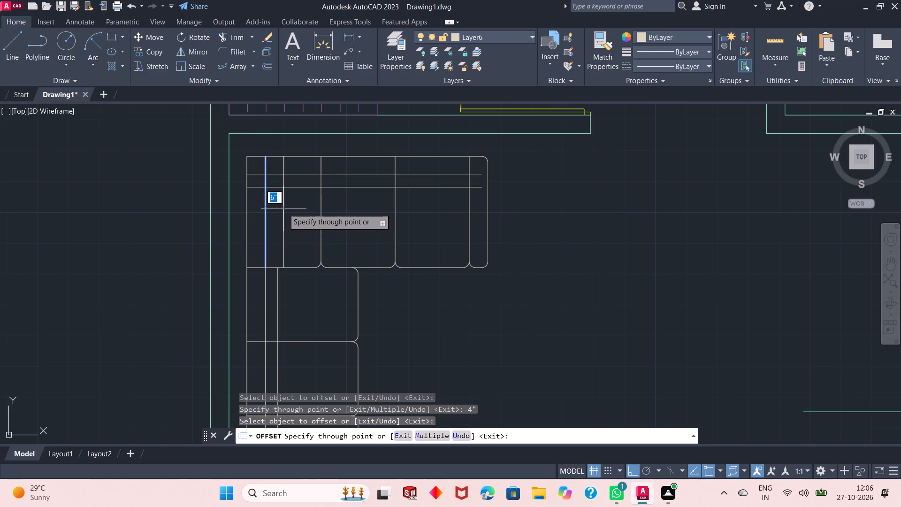
key(4)
key(shift+quotedbl)
key(Return)
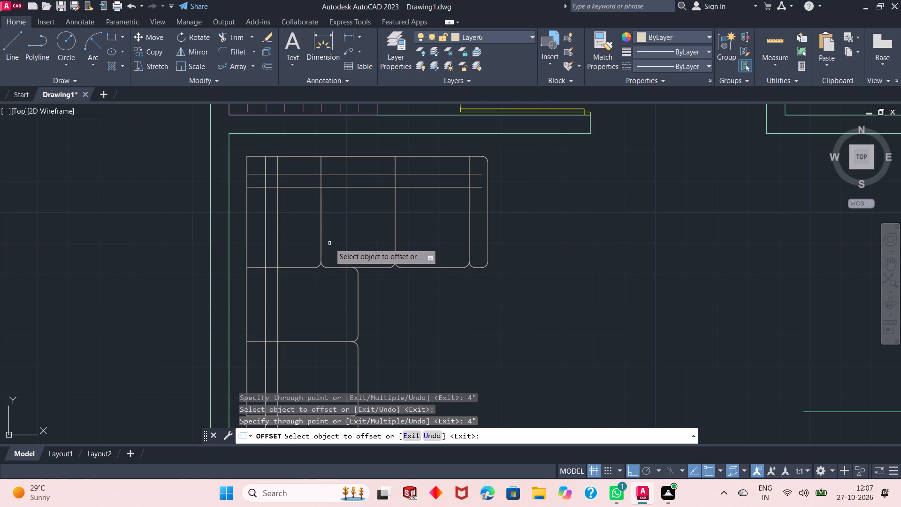
right_click(561, 183)
click(580, 189)
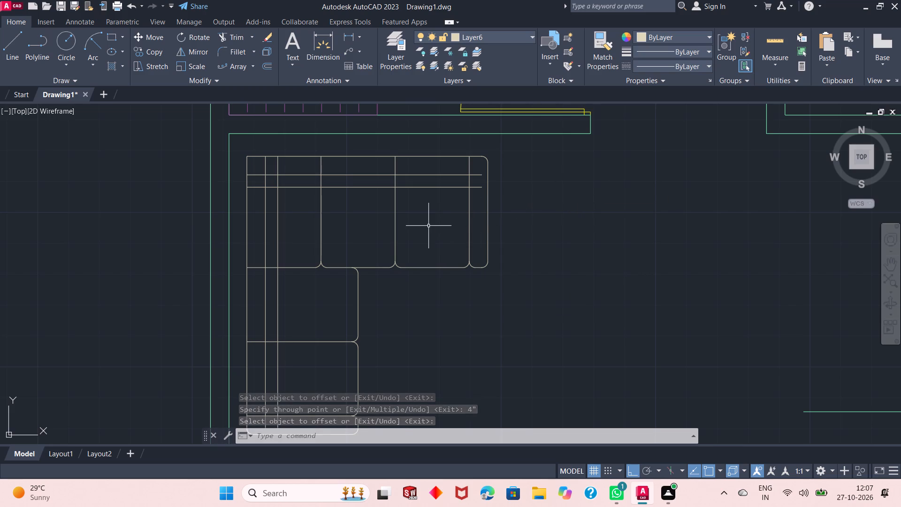
Fillet the east ends of both inner backrest lines on the north run against the east armrest line at 2" radius.
scroll(428, 207, up, 1)
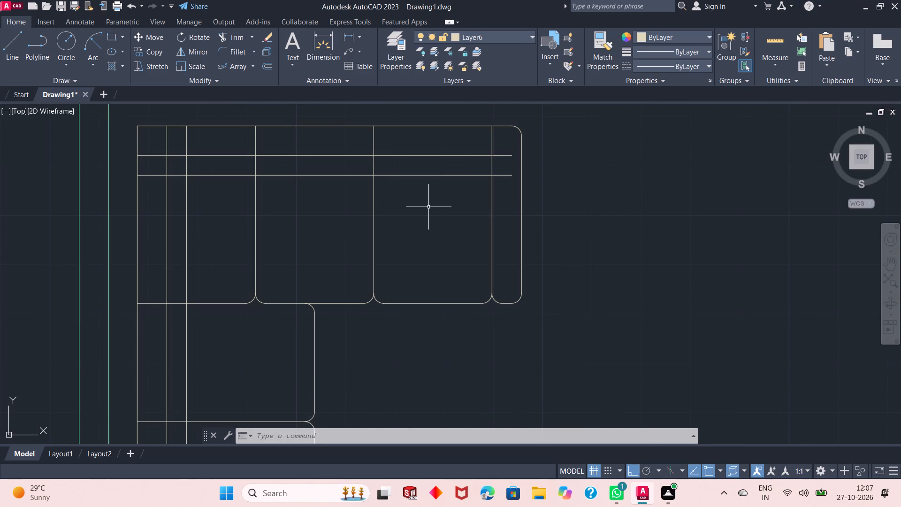
click(231, 53)
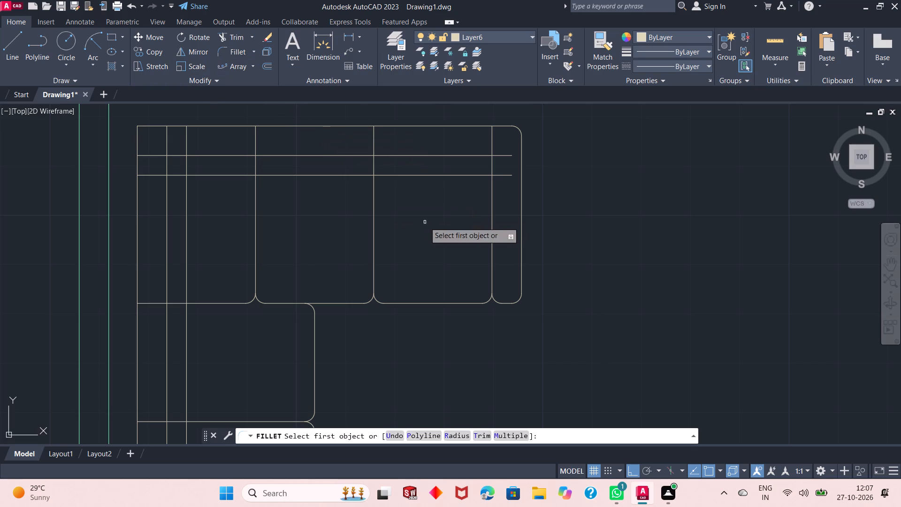
click(484, 154)
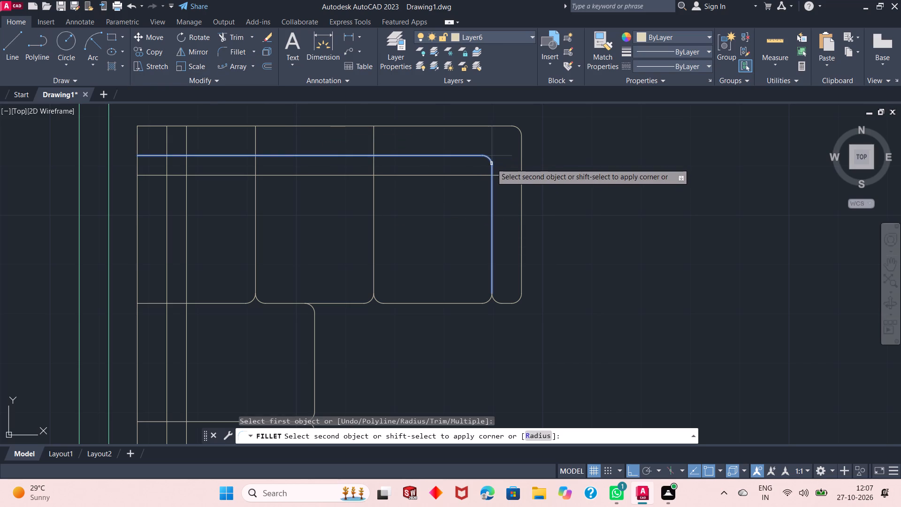
click(491, 164)
right_click(547, 145)
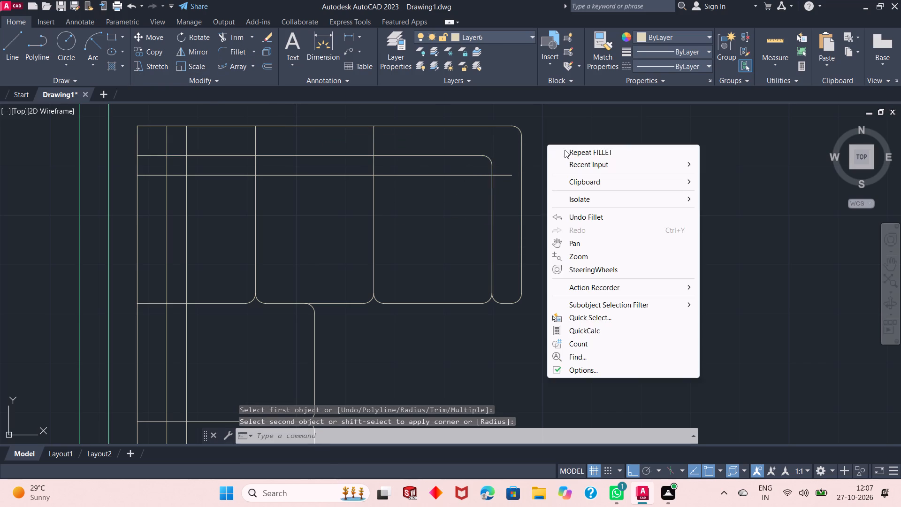
click(565, 150)
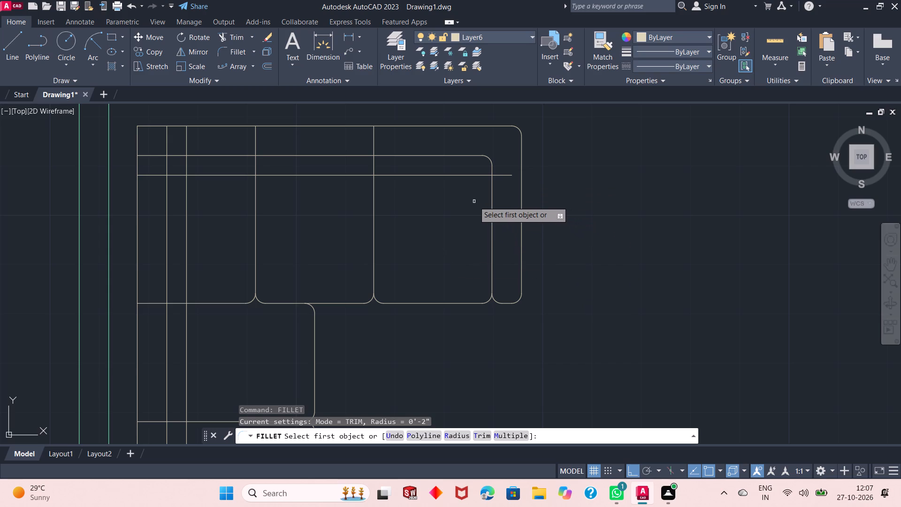
click(492, 170)
click(488, 175)
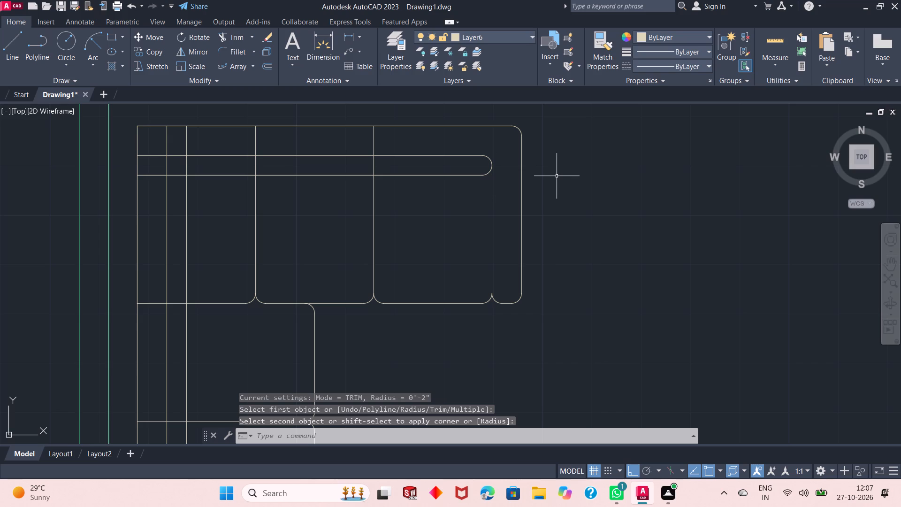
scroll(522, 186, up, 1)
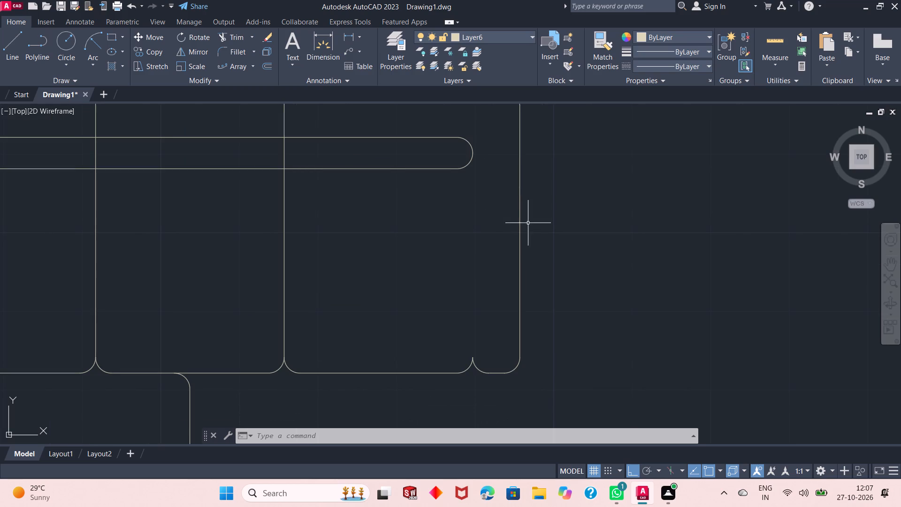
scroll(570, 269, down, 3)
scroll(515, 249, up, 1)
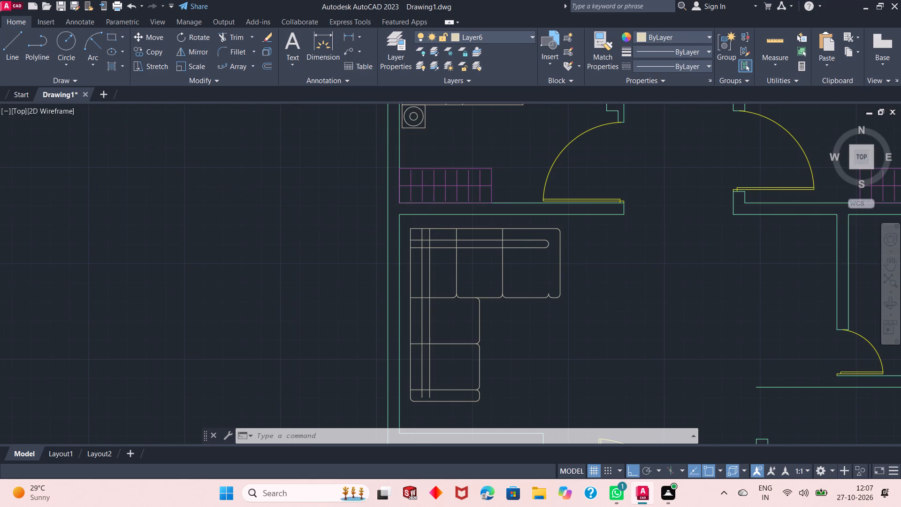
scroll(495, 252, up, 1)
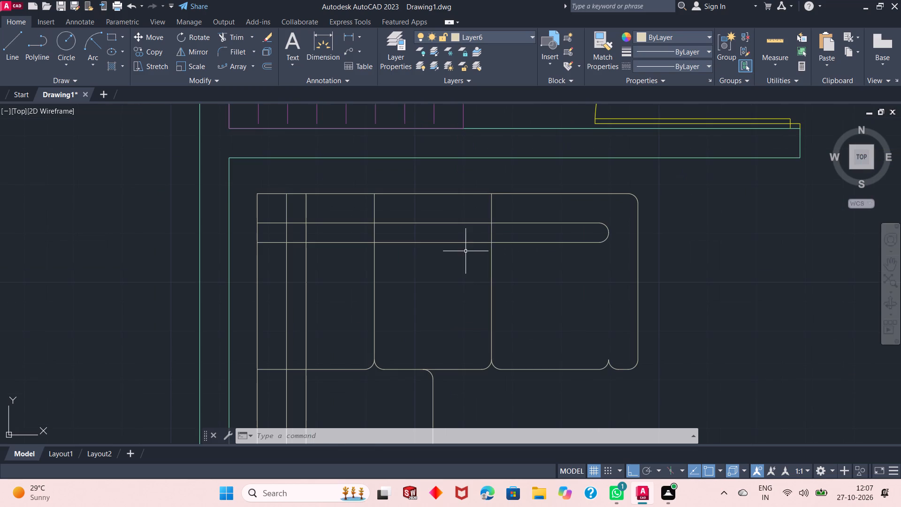
Draw the armrest's inner edge, about 2'-2" long, from the cushion's rounded east end south to the seat-front fillets.
scroll(488, 223, up, 1)
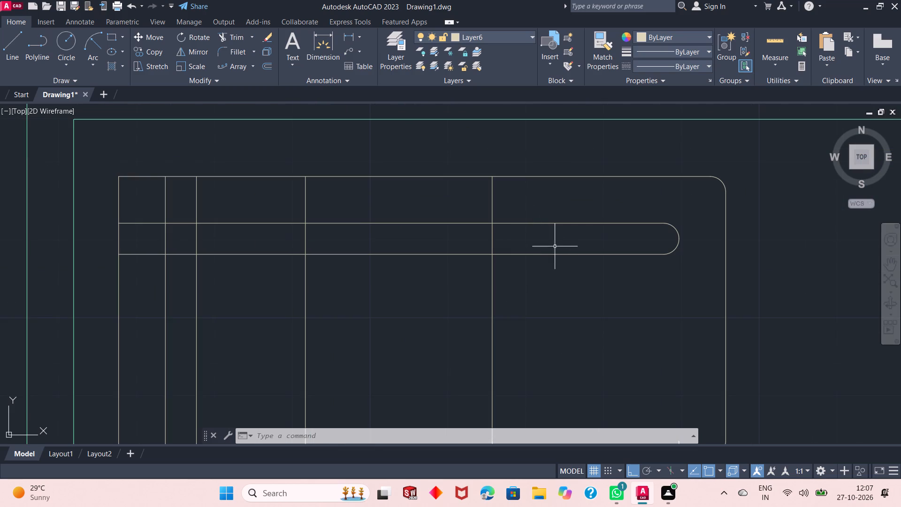
scroll(505, 236, up, 1)
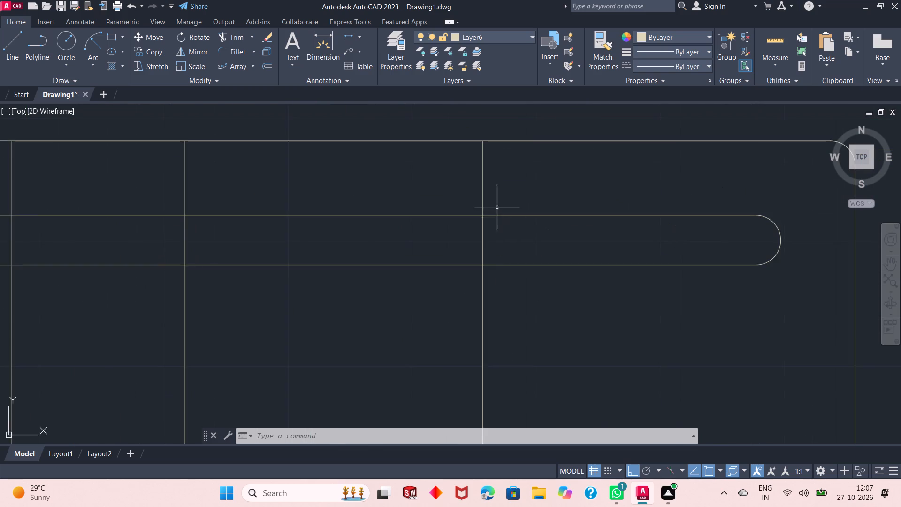
scroll(496, 207, down, 3)
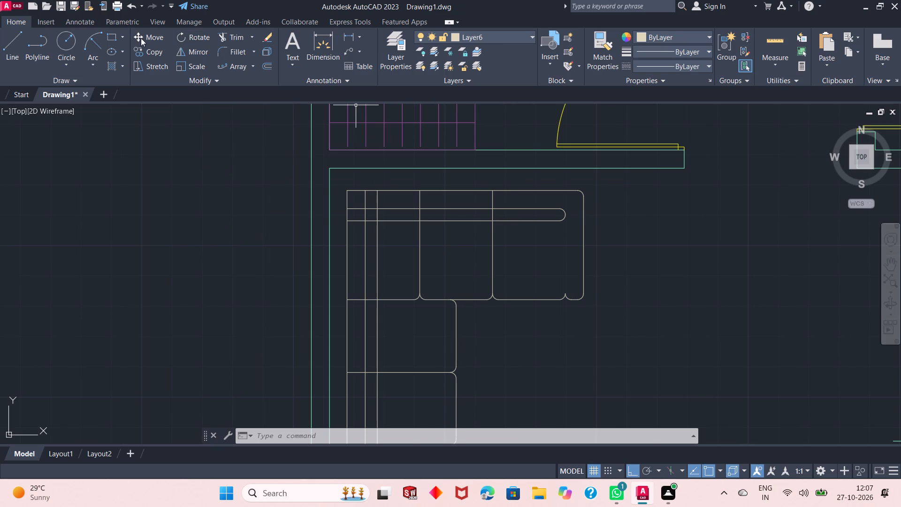
click(13, 43)
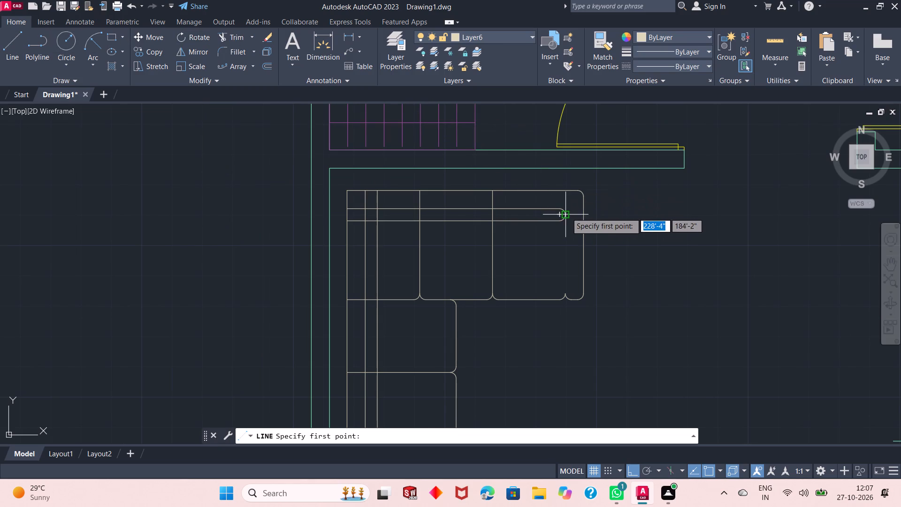
click(566, 213)
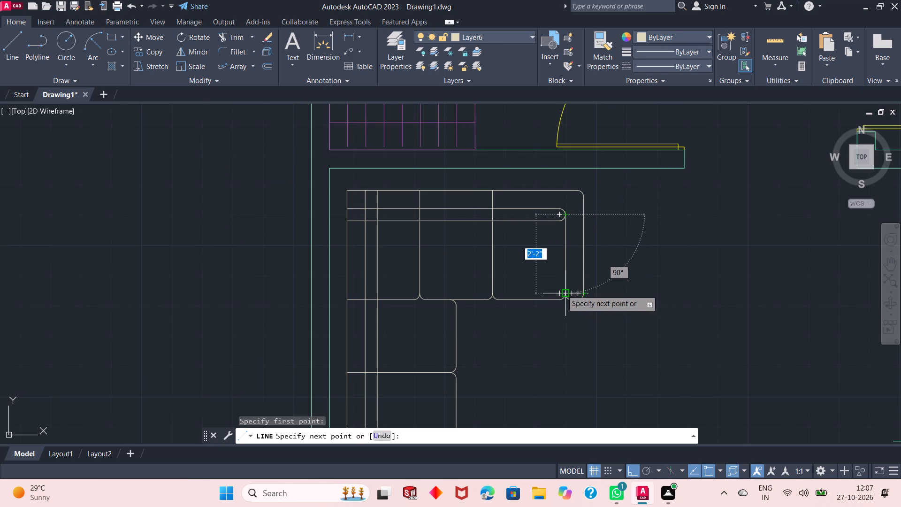
scroll(563, 290, up, 3)
click(565, 308)
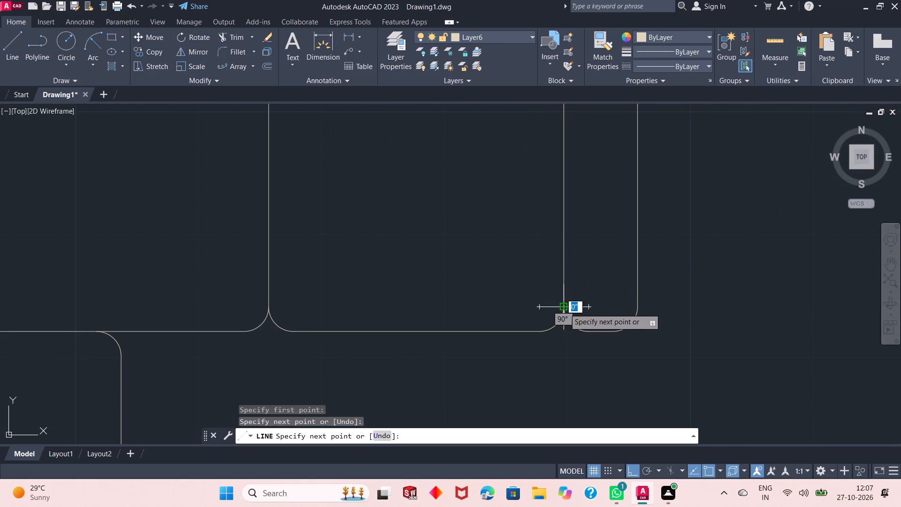
right_click(604, 255)
click(614, 256)
click(616, 264)
scroll(631, 335, down, 2)
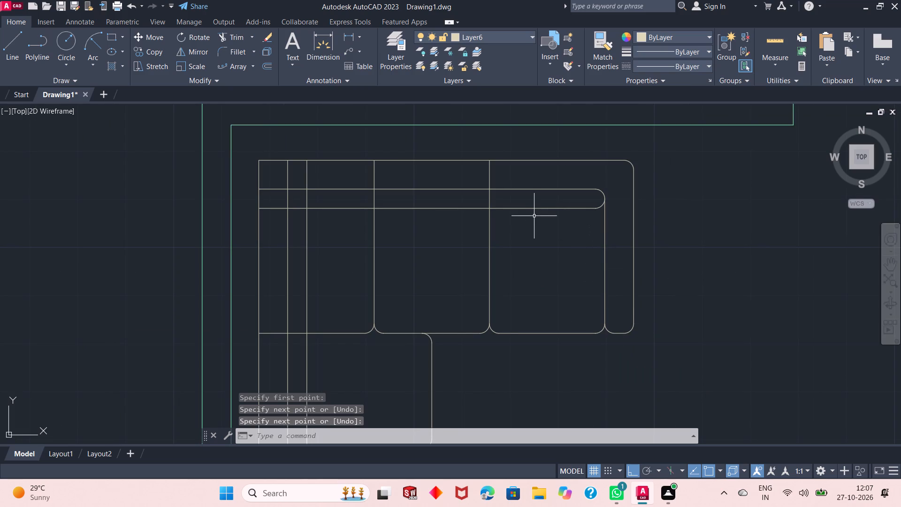
Fillet the north run's northern cushion line against the eastern seat division at 2" radius, keeping the part east of the division.
click(222, 51)
scroll(508, 183, up, 1)
click(501, 193)
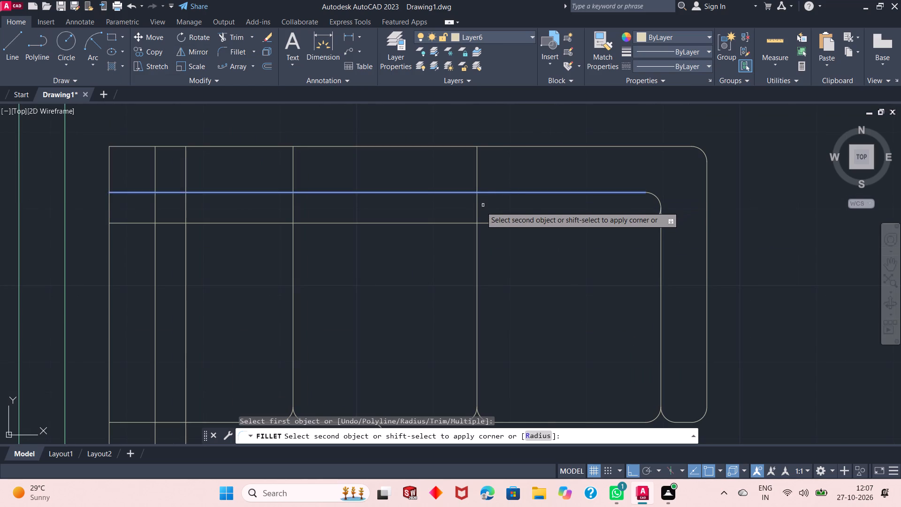
click(475, 212)
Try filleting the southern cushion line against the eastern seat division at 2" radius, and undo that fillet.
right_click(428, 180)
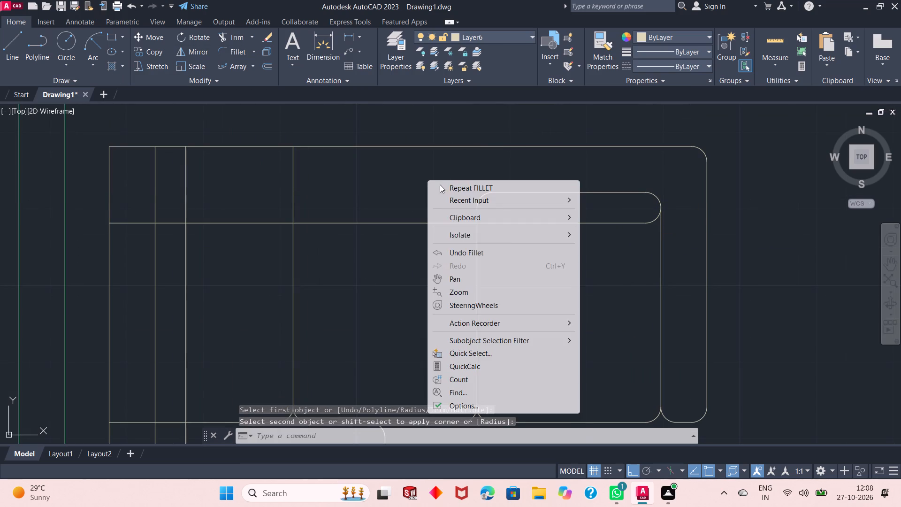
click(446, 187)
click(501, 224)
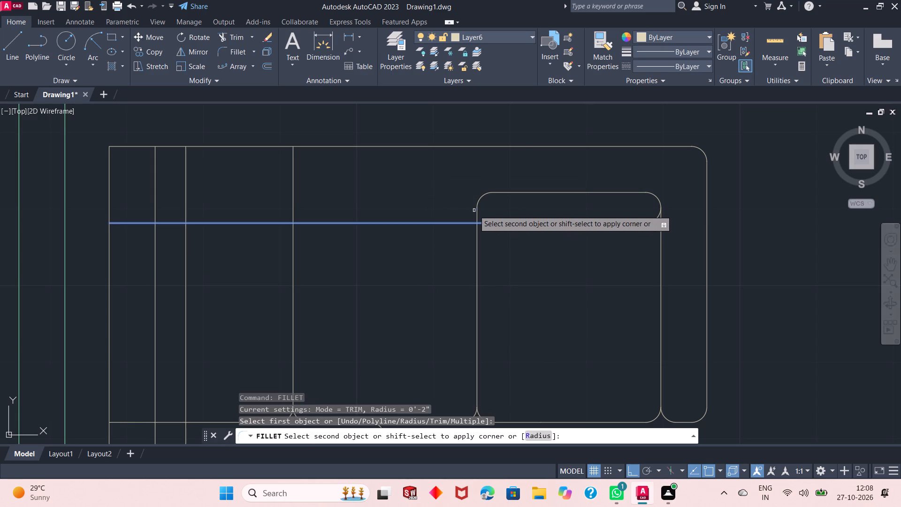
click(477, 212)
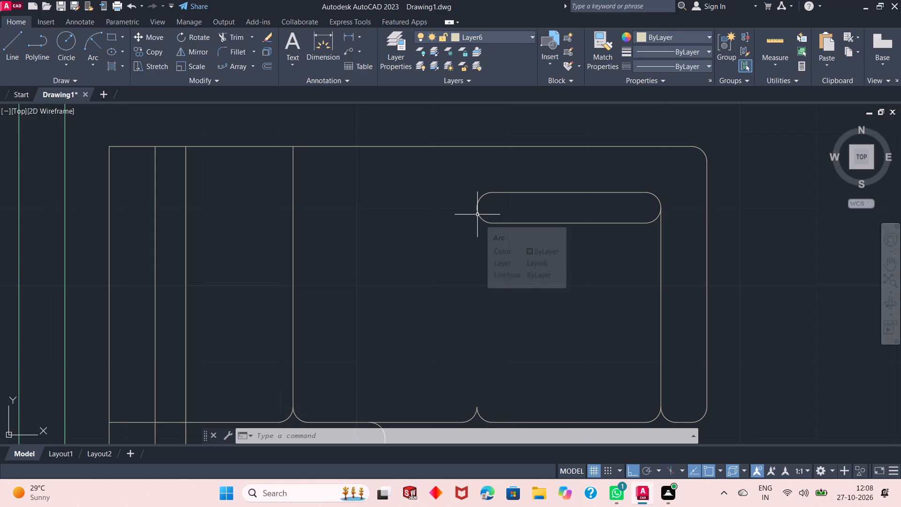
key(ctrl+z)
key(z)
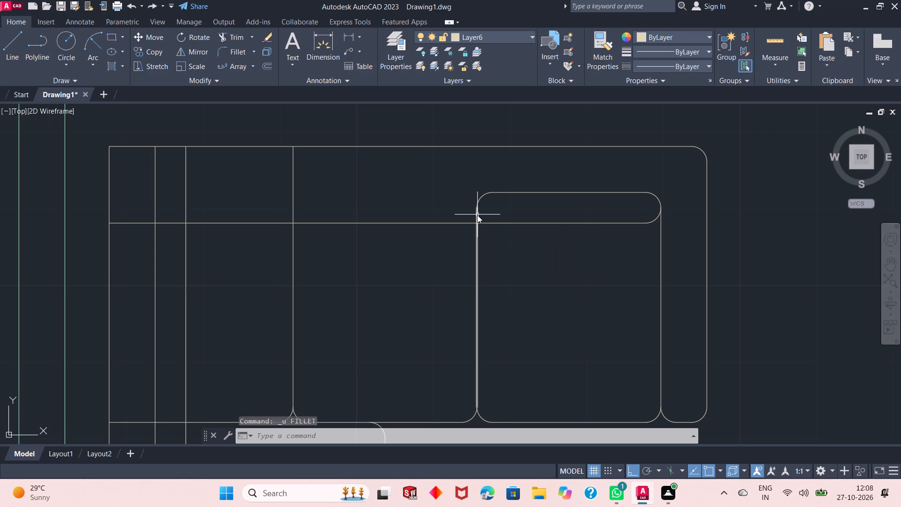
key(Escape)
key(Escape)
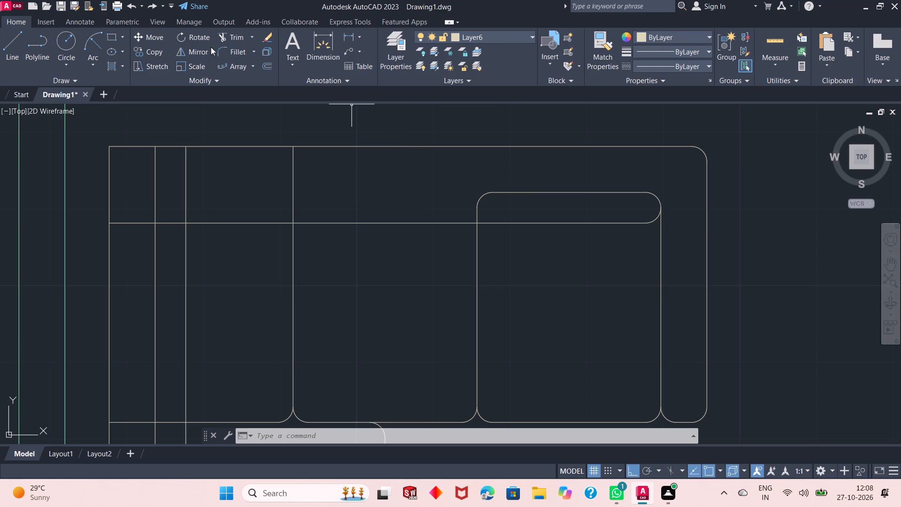
Extend the northern cushion line west across the seats to the southern wing's original inner backrest line.
click(253, 39)
click(255, 80)
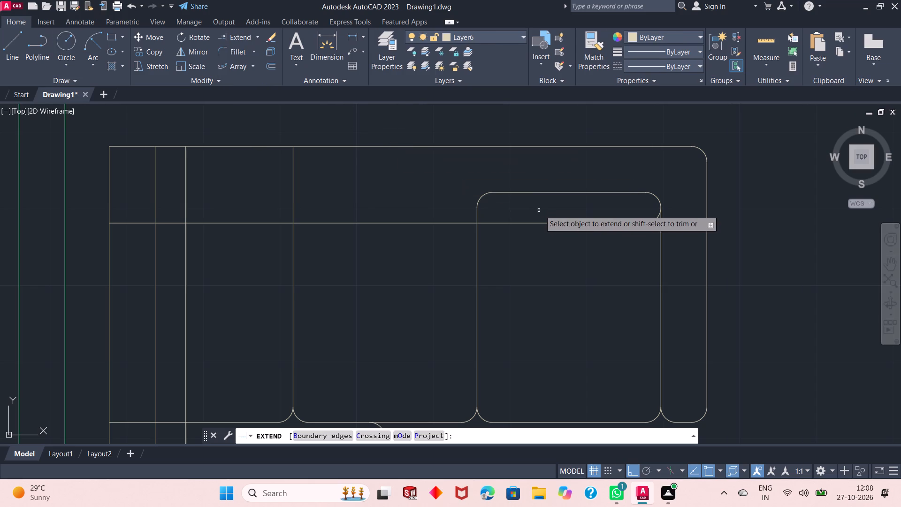
click(513, 194)
click(400, 194)
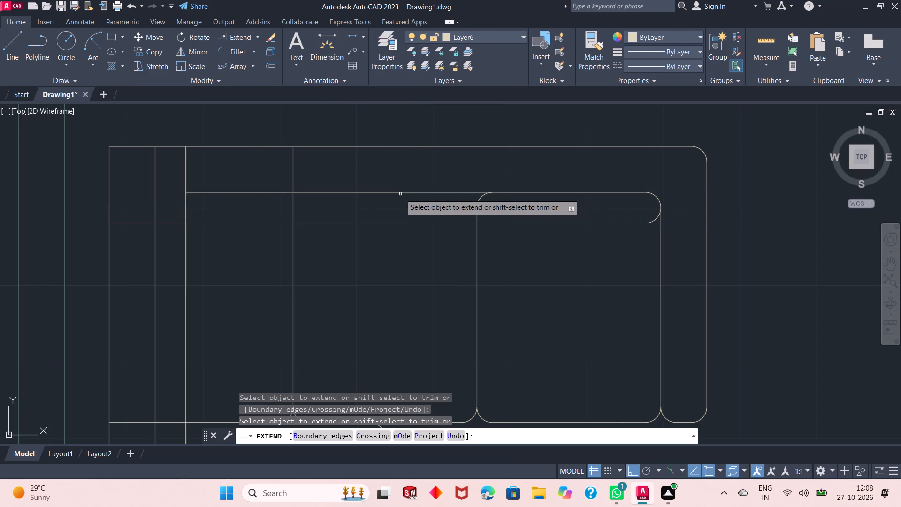
click(273, 192)
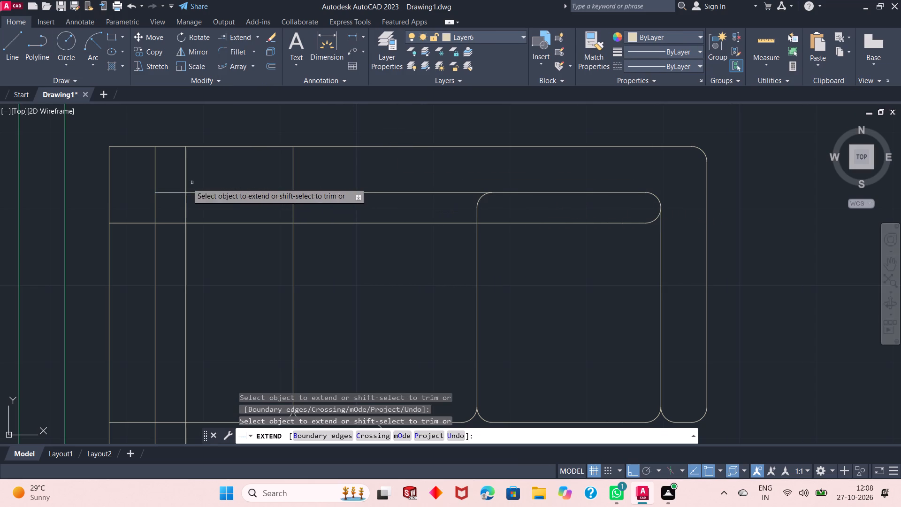
click(166, 195)
click(168, 193)
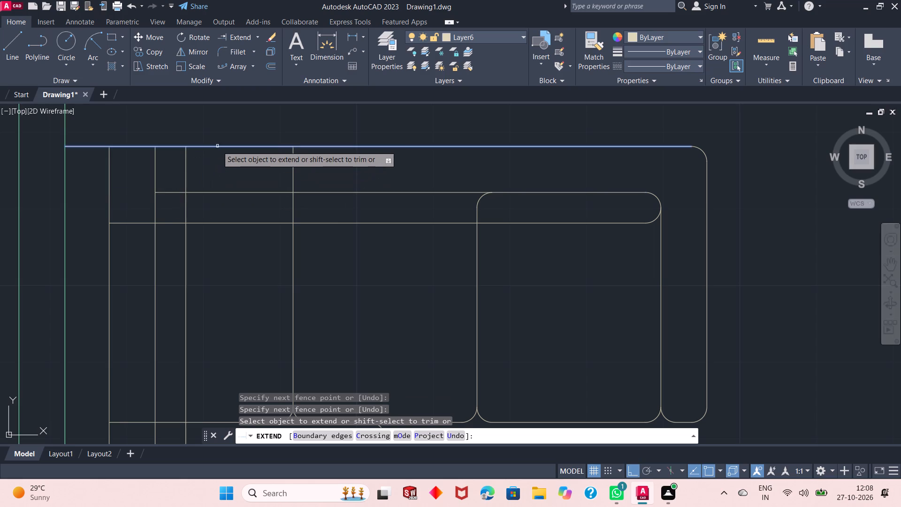
right_click(241, 137)
click(262, 142)
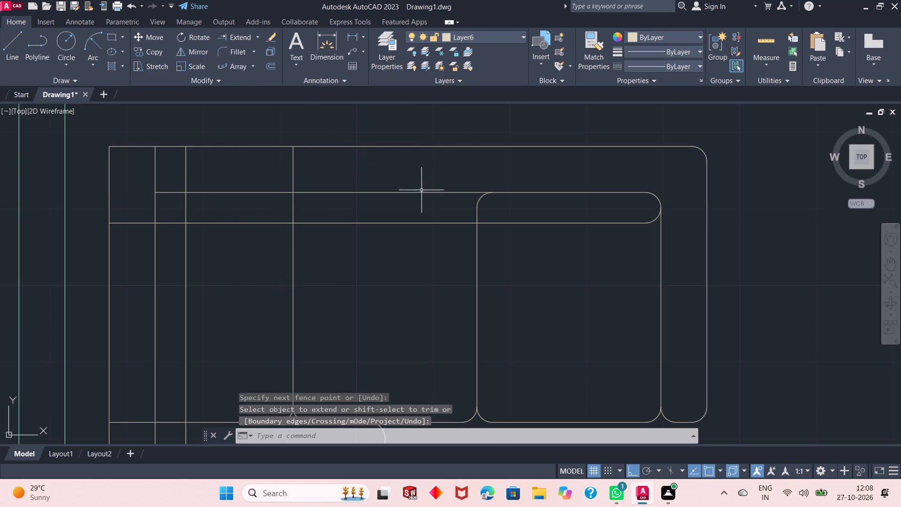
Fillet the southern cushion line against the eastern seat division at 2" radius to round the east cushion's southwest corner.
click(241, 52)
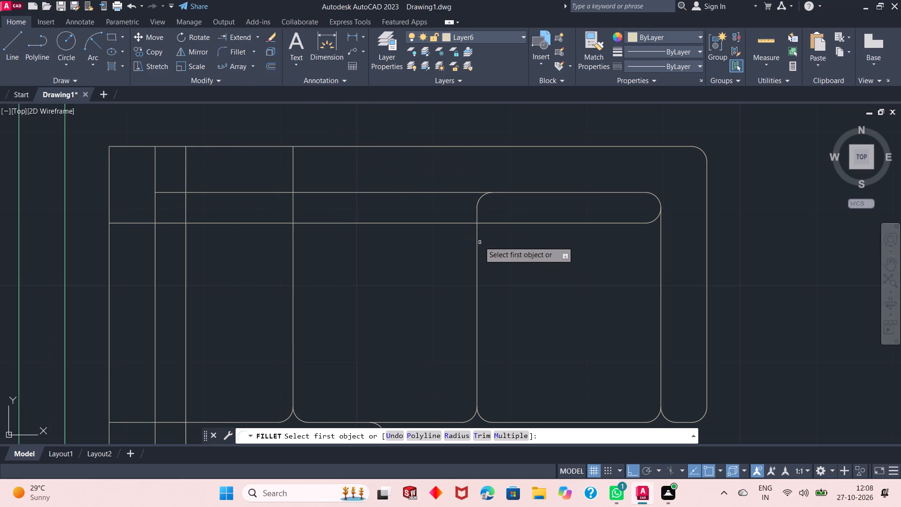
click(498, 223)
click(475, 212)
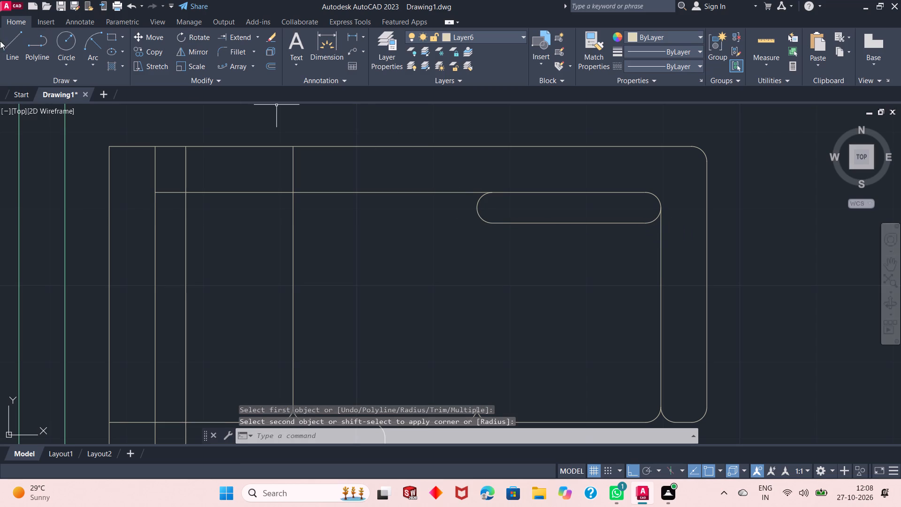
Redraw the eastern seat division from the east cushion's rounded west end south to the seat-front fillets.
click(17, 40)
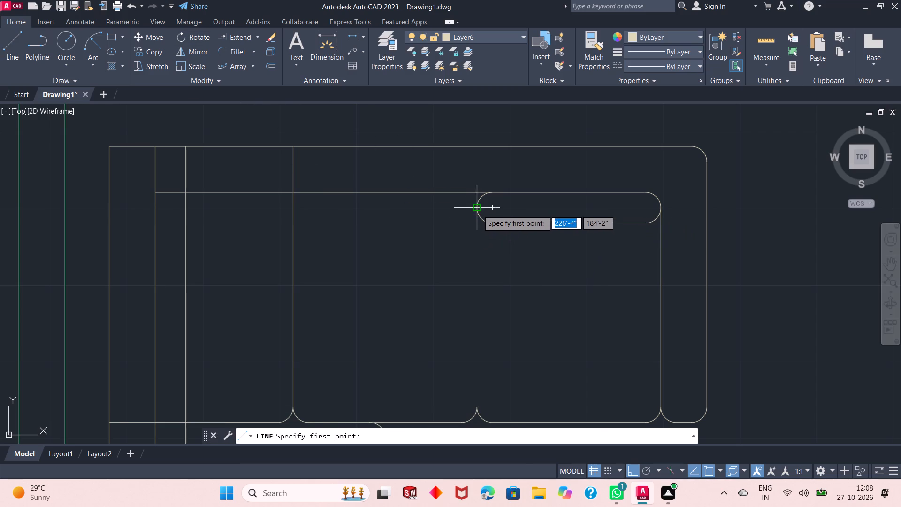
click(478, 210)
click(475, 408)
right_click(512, 367)
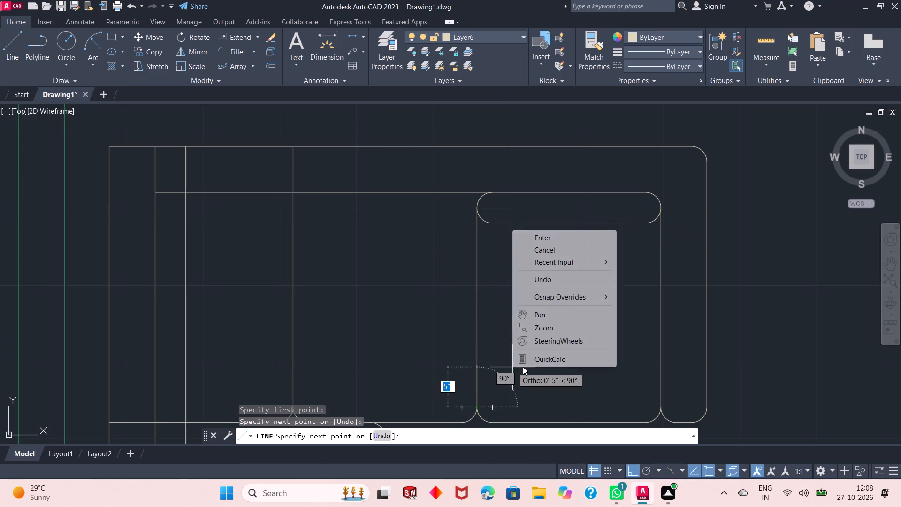
click(561, 239)
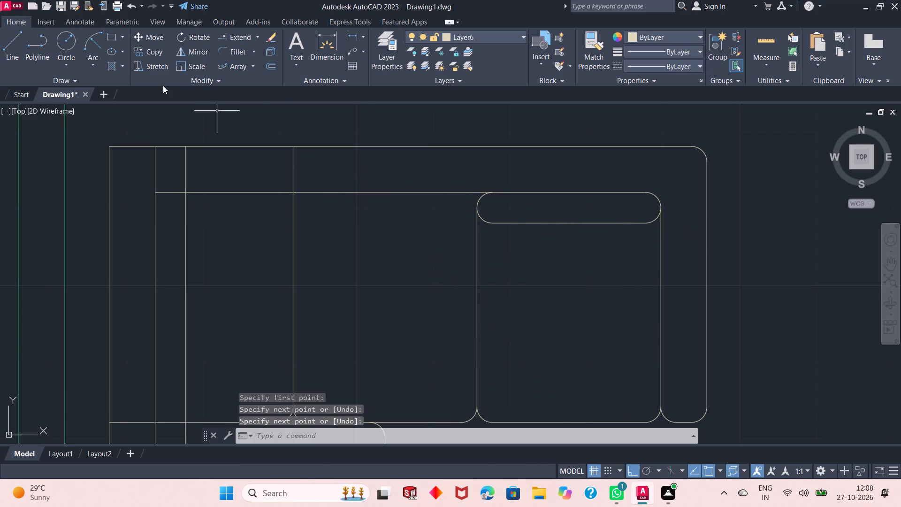
Extend the southern cushion line west to the southern wing's original inner backrest line.
click(235, 39)
click(518, 223)
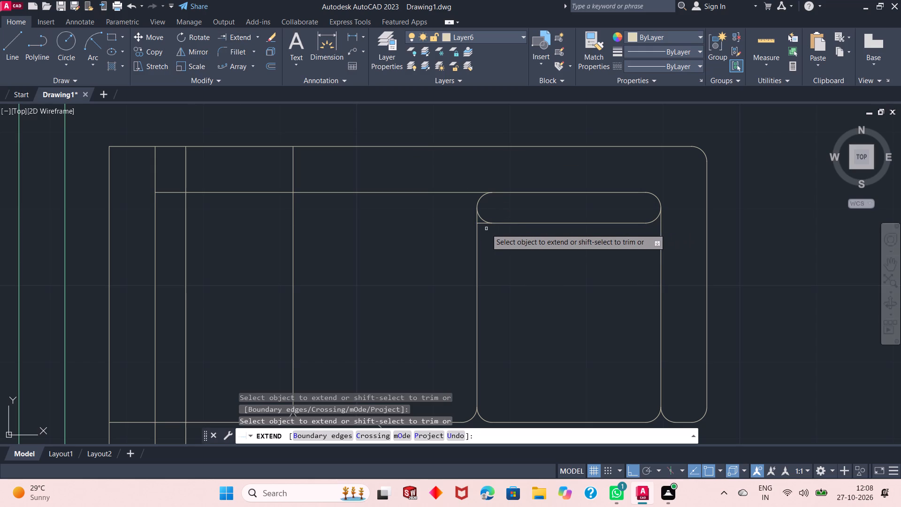
click(482, 223)
click(435, 223)
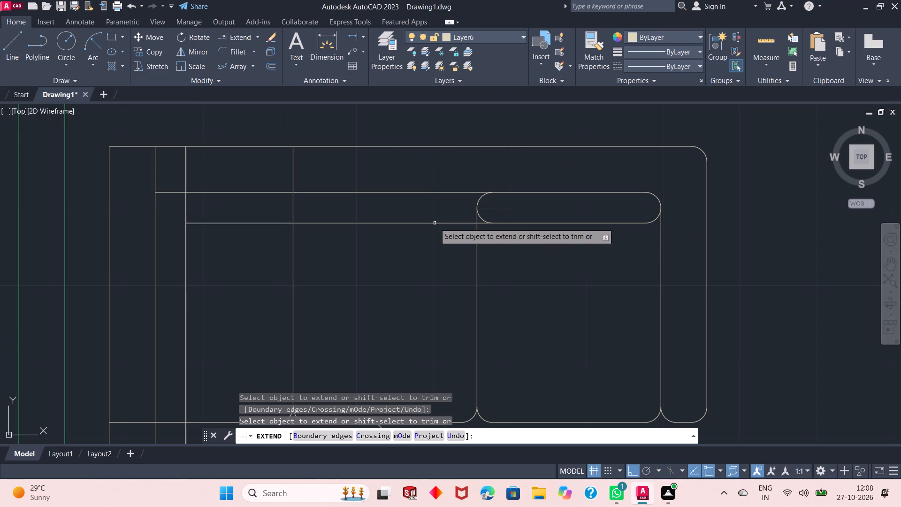
click(273, 222)
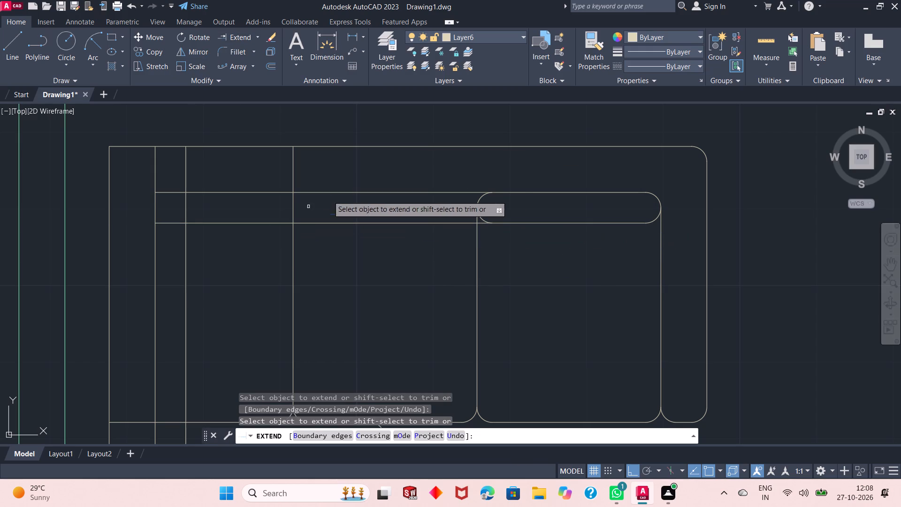
right_click(370, 171)
click(386, 171)
click(389, 175)
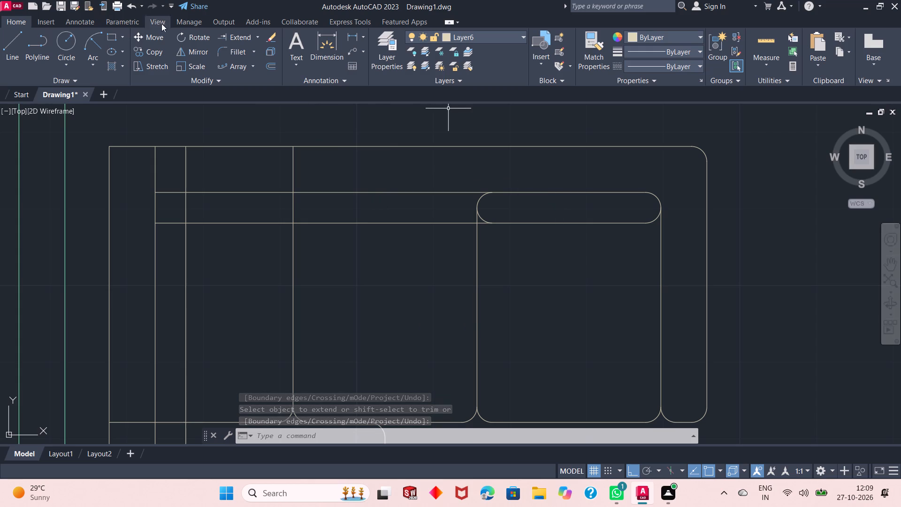
Extend the eastern seat division to the northern cushion line and fillet the corner on its west side at 2" radius.
click(230, 39)
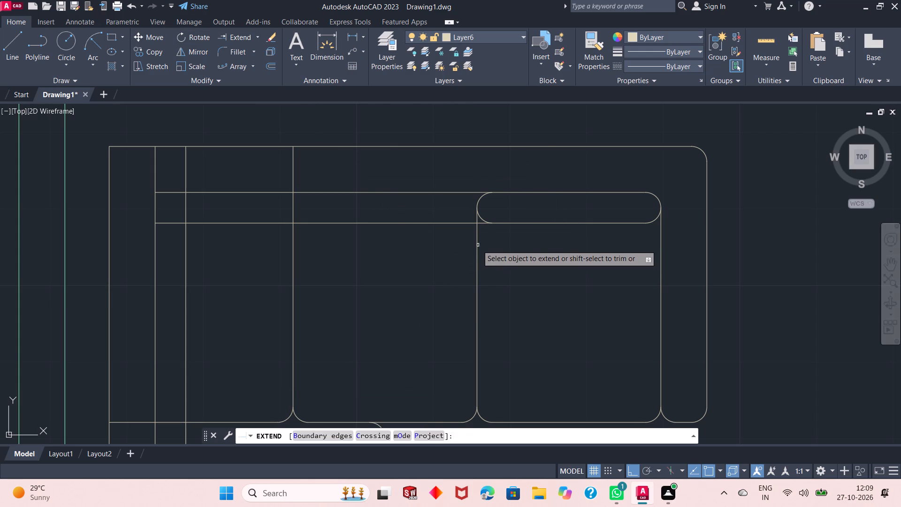
click(476, 245)
right_click(401, 121)
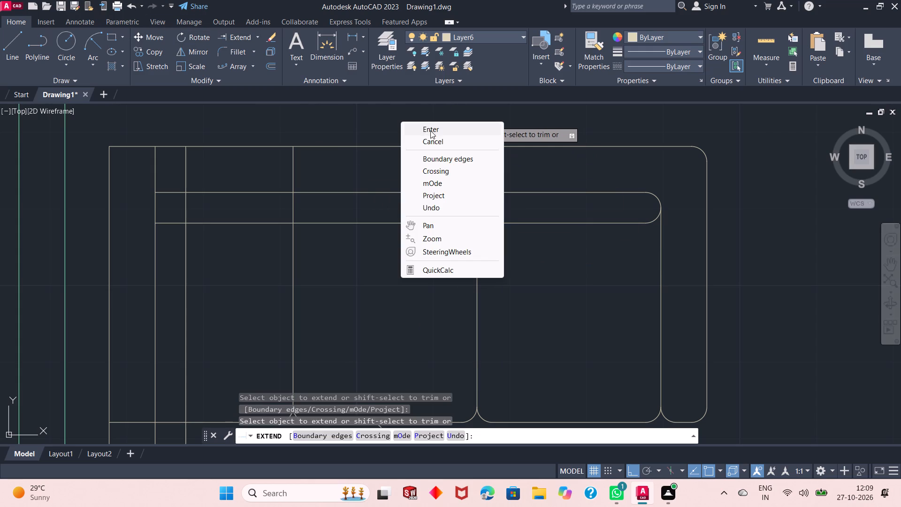
click(431, 130)
click(232, 48)
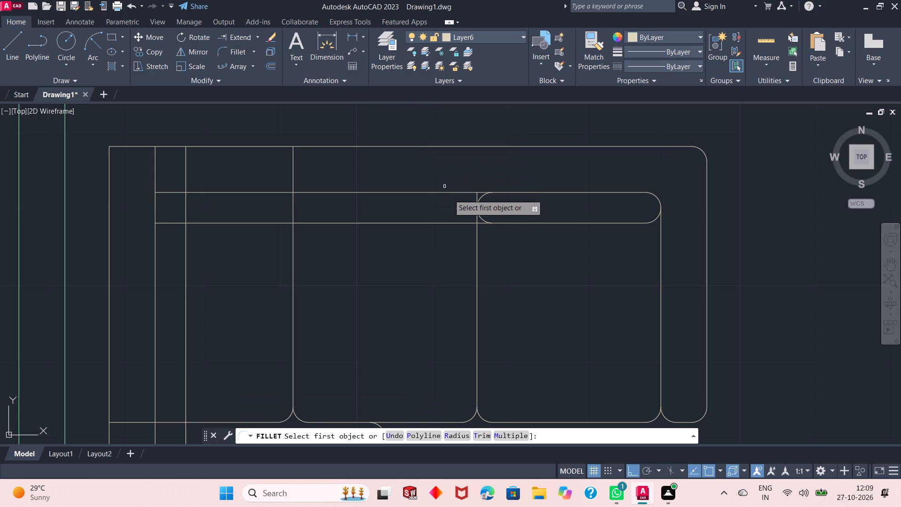
click(454, 193)
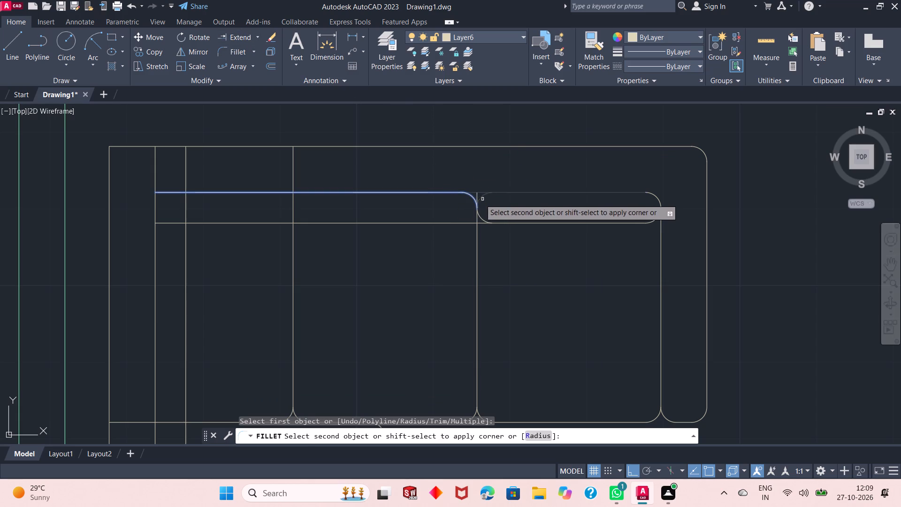
click(476, 198)
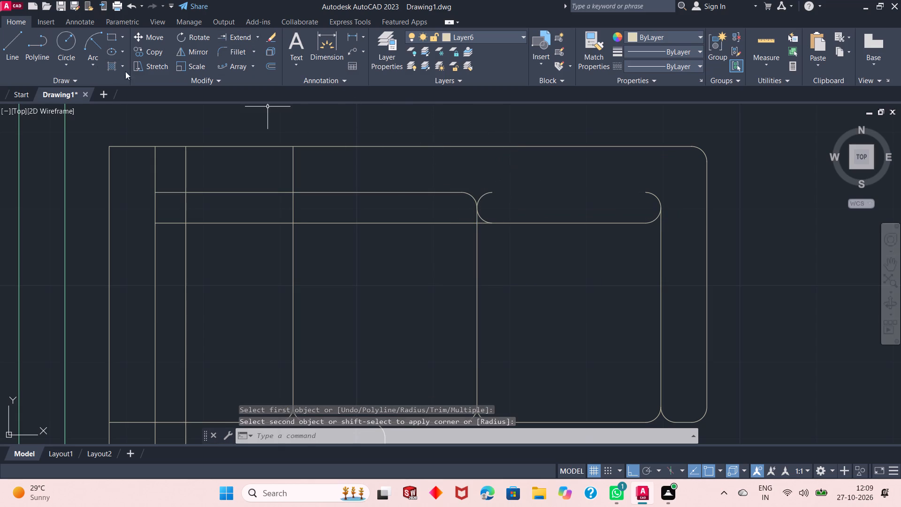
Redraw the east cushion's northern edge as a line about 1'-8" long between its two rounded corners.
click(13, 39)
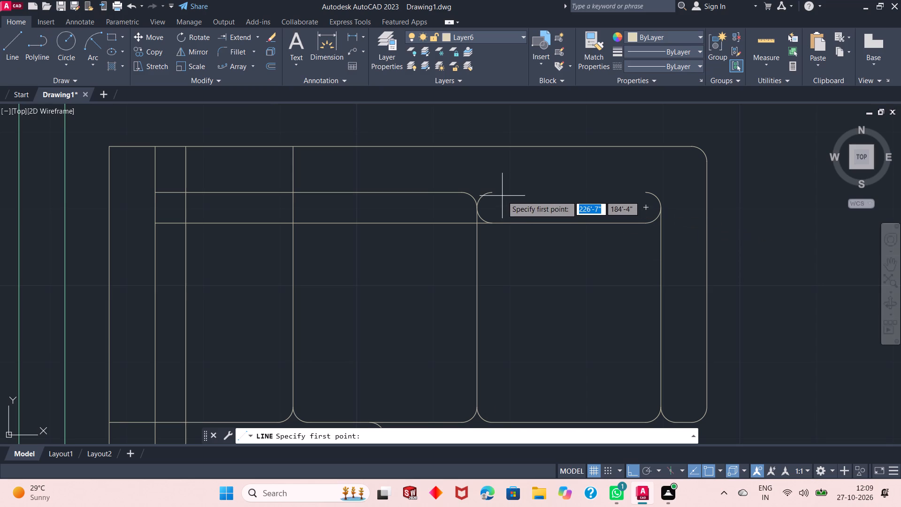
click(497, 194)
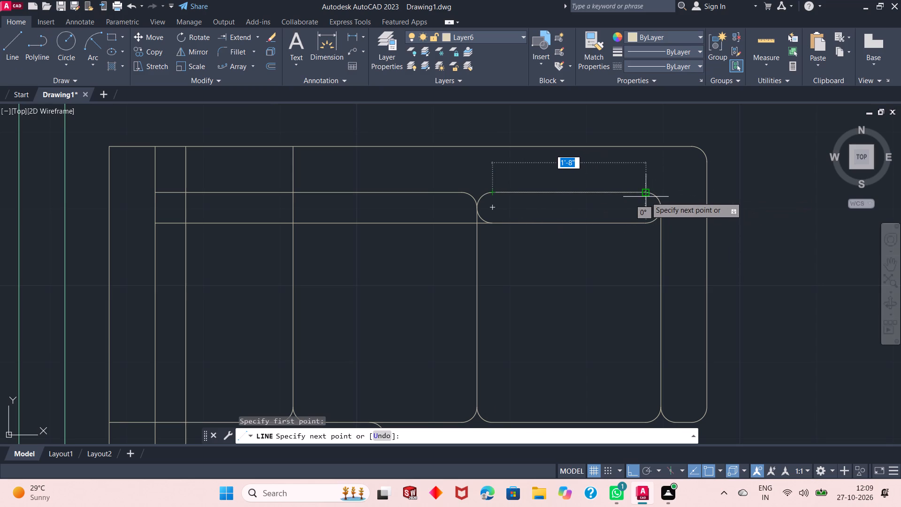
click(647, 192)
right_click(661, 181)
click(675, 186)
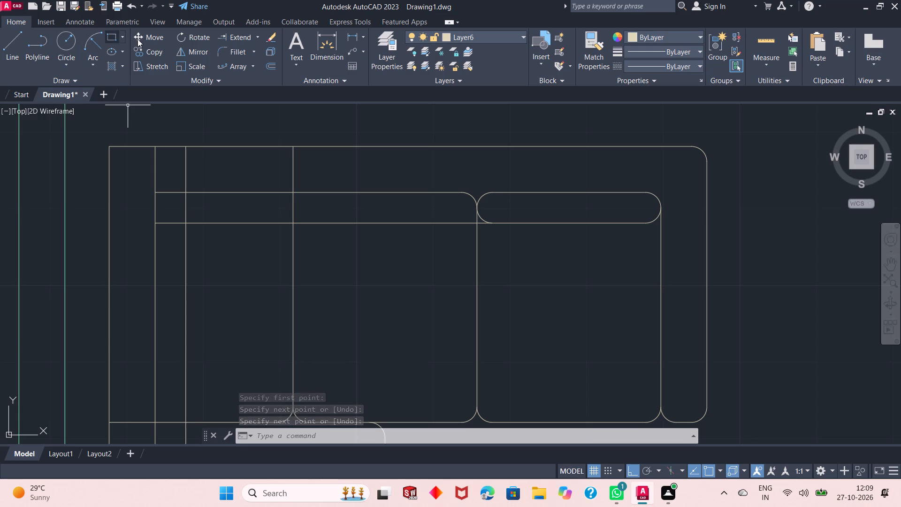
Fillet the corner between the eastern seat division and the southern cushion line on its west side at 2" radius.
click(245, 51)
scroll(468, 223, up, 1)
scroll(468, 223, down, 2)
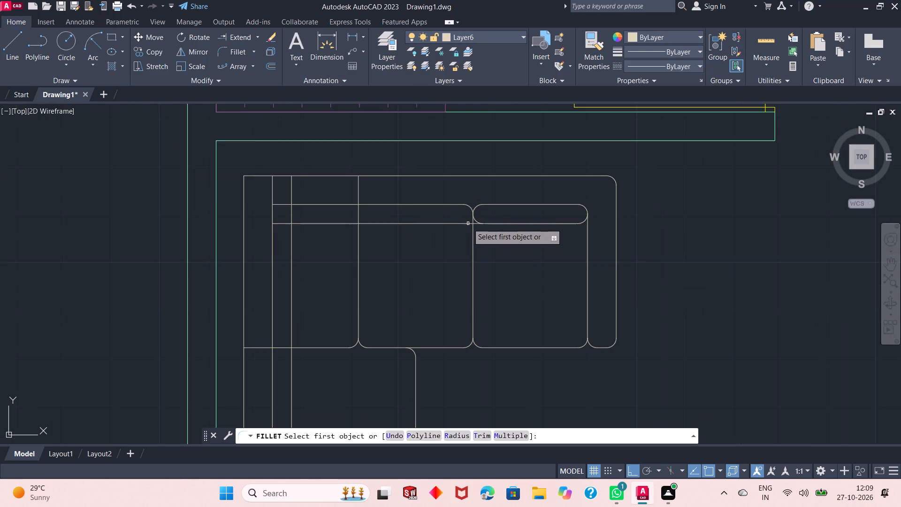
scroll(468, 224, up, 4)
click(487, 207)
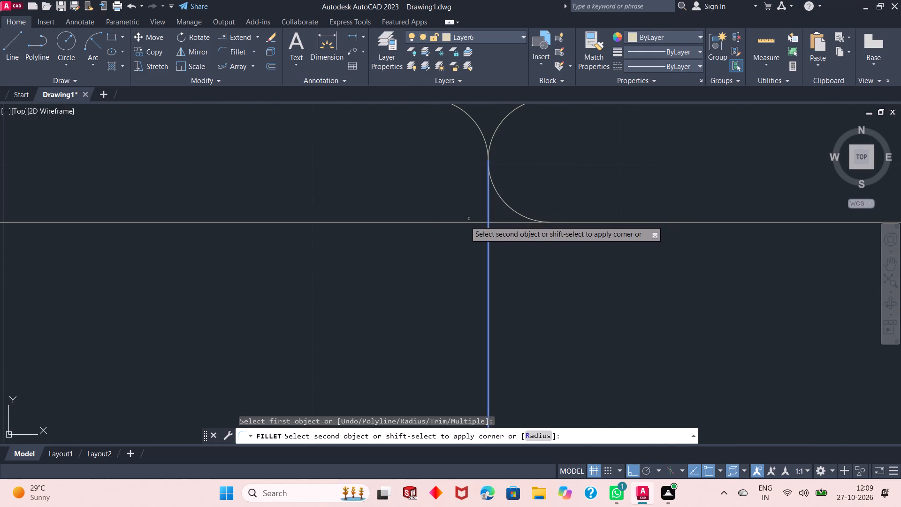
click(461, 223)
Redraw the east cushion's southern edge as a straight line between its two rounded corners.
scroll(458, 207, down, 3)
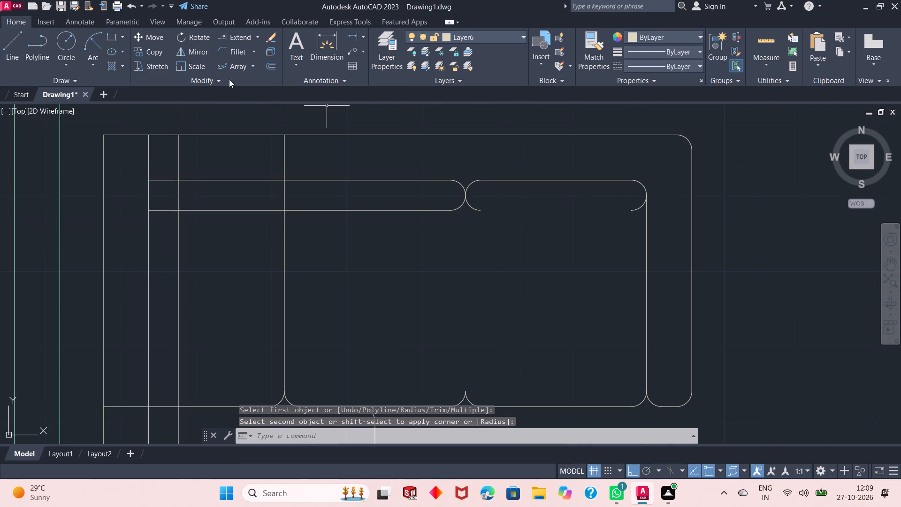
click(10, 44)
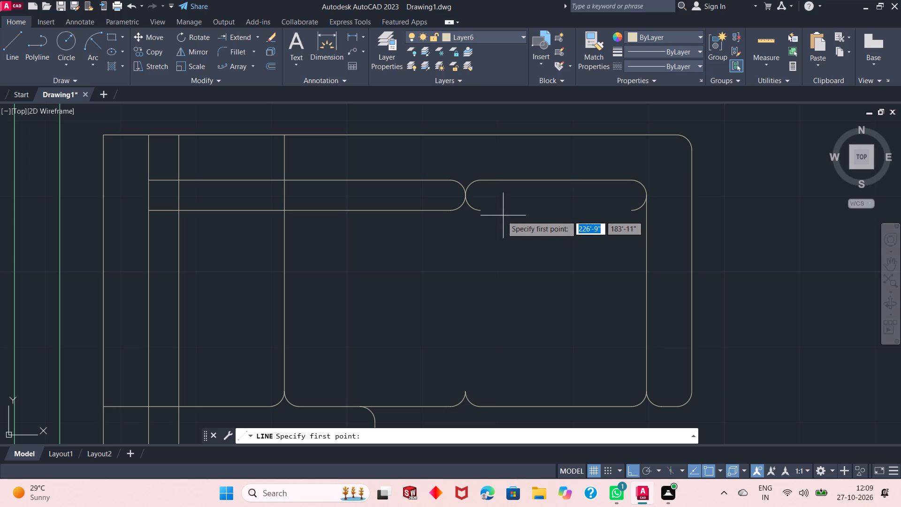
click(482, 211)
click(634, 209)
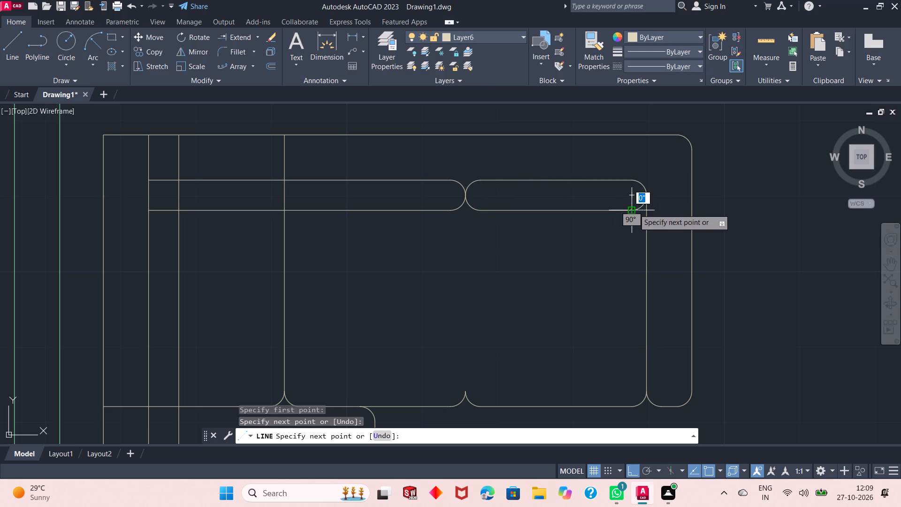
right_click(634, 209)
click(646, 216)
Redraw the eastern seat division from the point where the cushions' rounded ends meet south to the seat-front fillets.
right_click(654, 177)
click(670, 177)
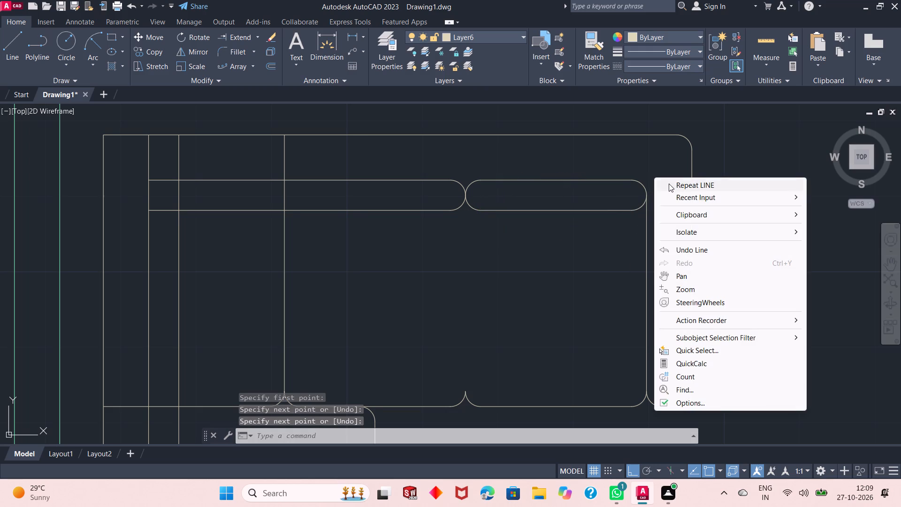
click(669, 184)
click(464, 193)
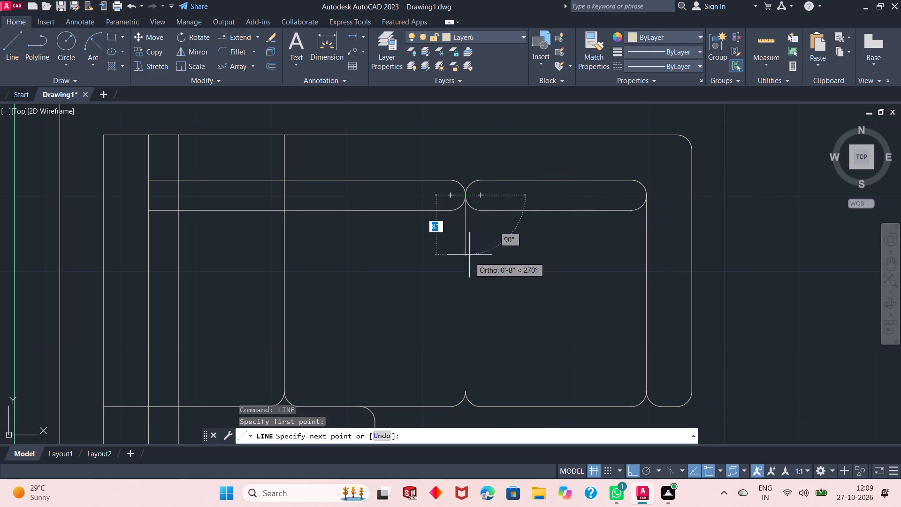
click(463, 393)
right_click(551, 282)
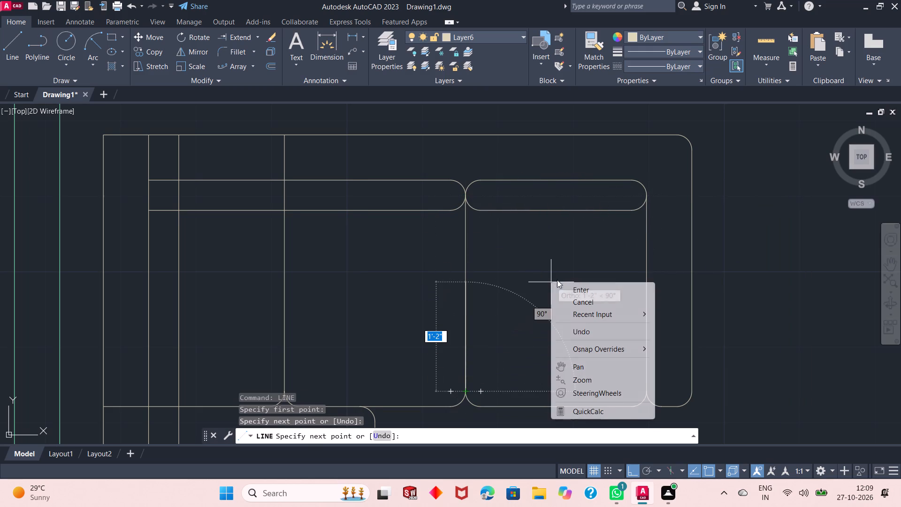
click(584, 284)
Round the middle cushion's west end by filleting the northern and southern cushion lines with the western seat division at 2" radius.
scroll(573, 303, down, 2)
scroll(453, 300, up, 1)
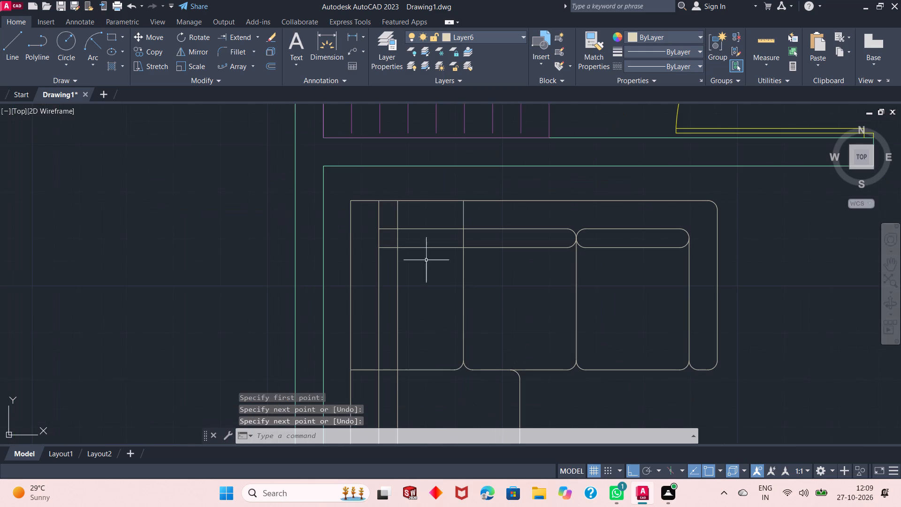
click(238, 52)
scroll(501, 200, up, 2)
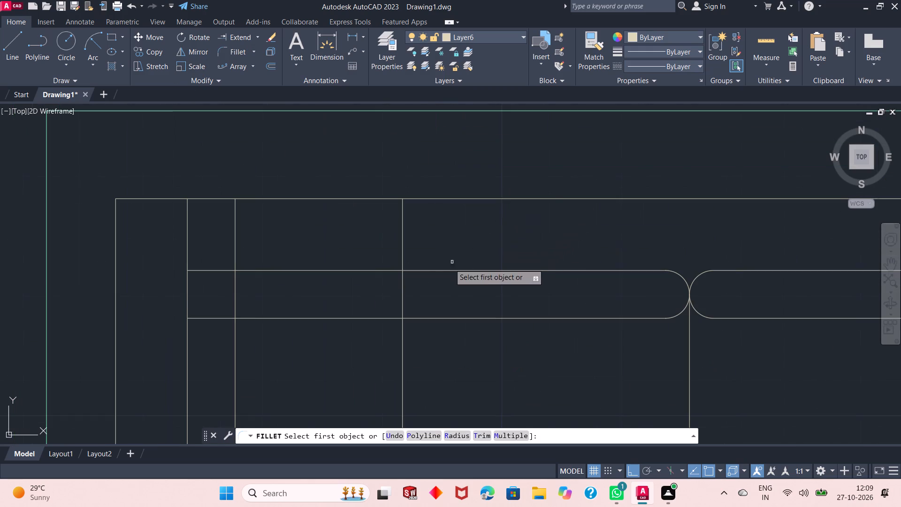
click(401, 278)
click(414, 270)
scroll(430, 246, down, 2)
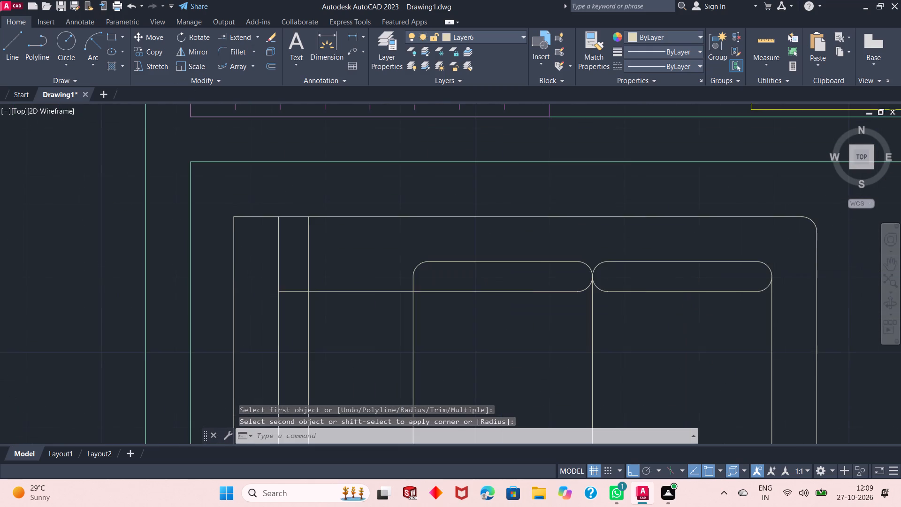
click(232, 50)
scroll(430, 286, up, 2)
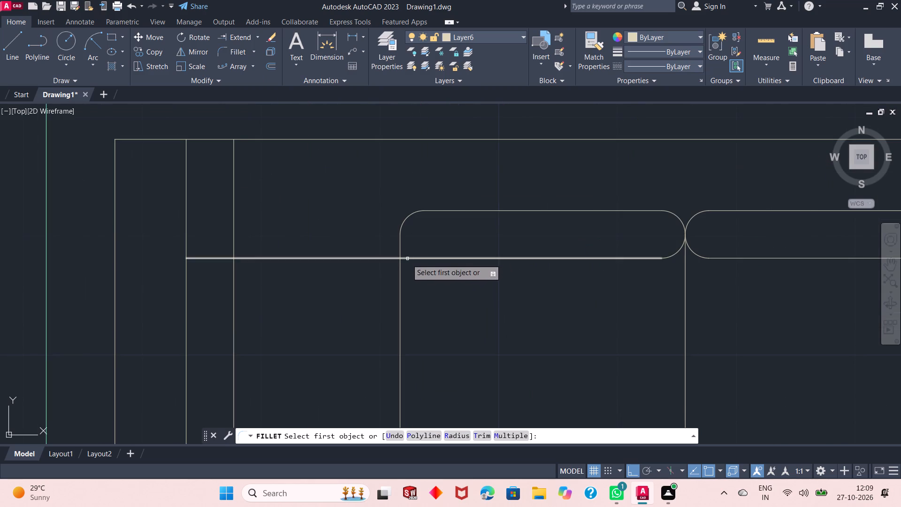
click(407, 259)
click(400, 246)
Extend the middle cushion's southern and northern edges west to the southern wing's original inner backrest line.
scroll(386, 207, down, 1)
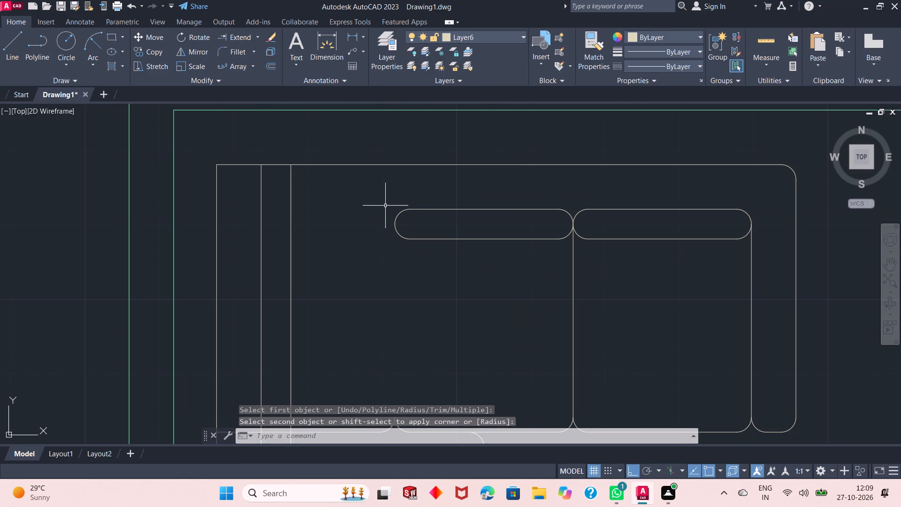
click(245, 39)
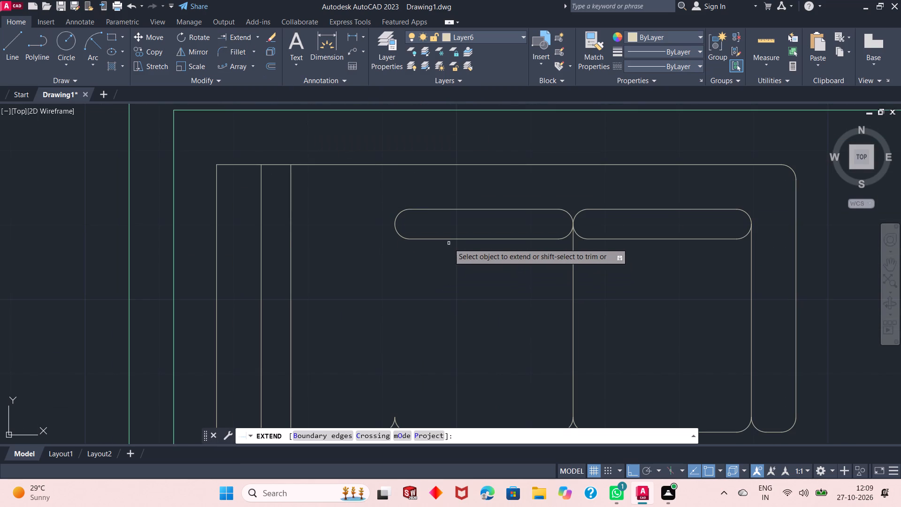
click(448, 240)
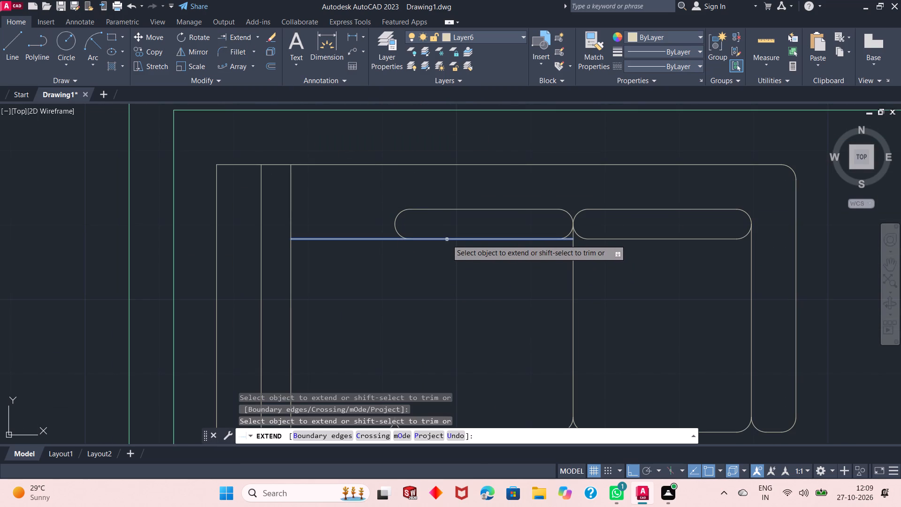
click(434, 211)
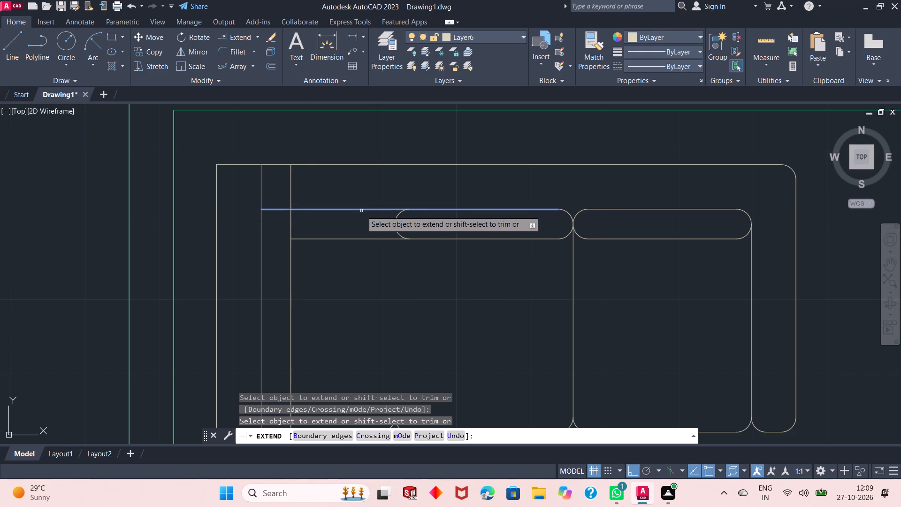
click(361, 211)
click(347, 238)
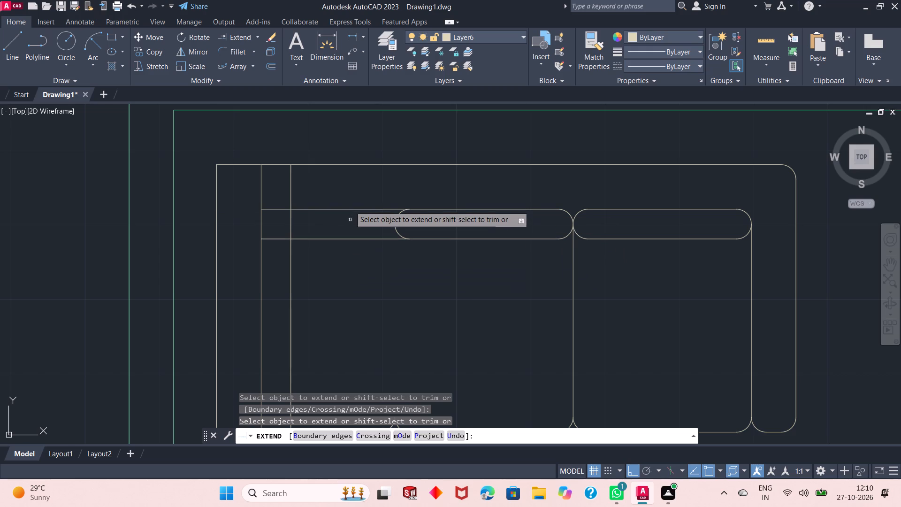
scroll(345, 184, down, 1)
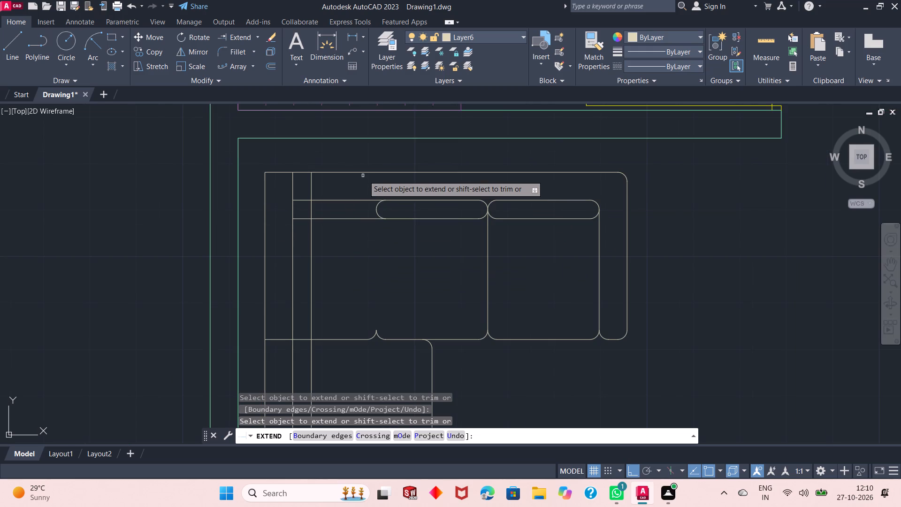
right_click(397, 241)
click(410, 246)
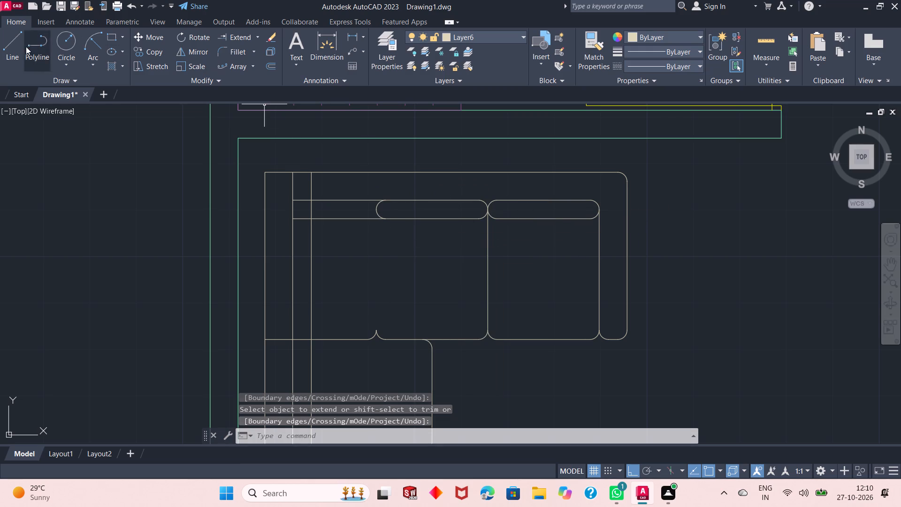
Redraw the western seat division from the seat-front fillets north to the middle cushion's rounded west end.
click(18, 46)
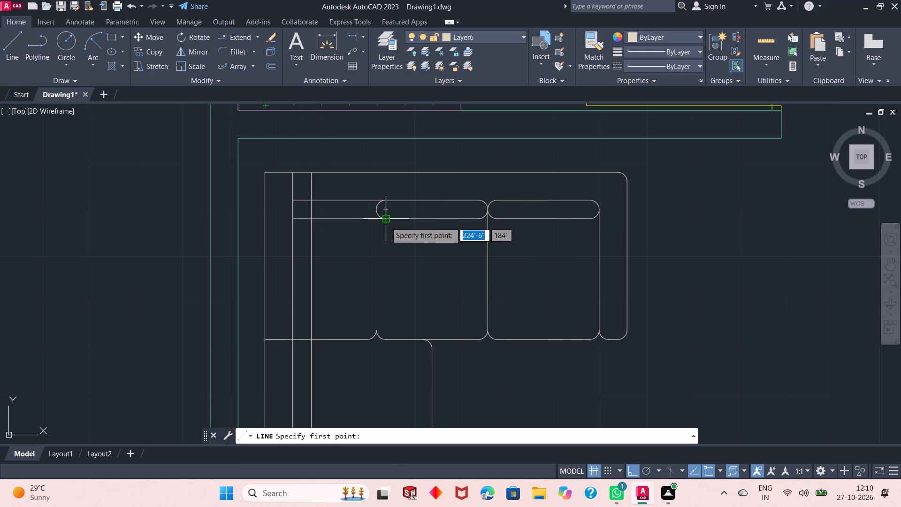
click(375, 331)
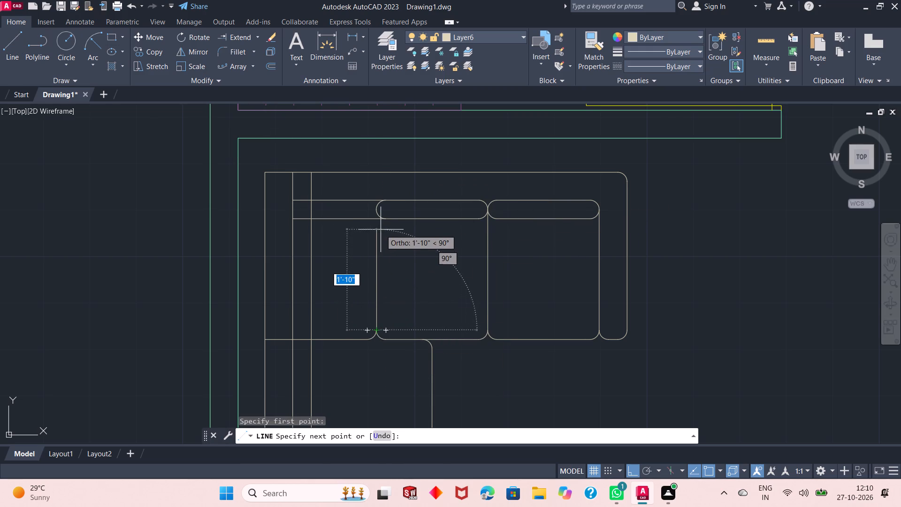
click(376, 208)
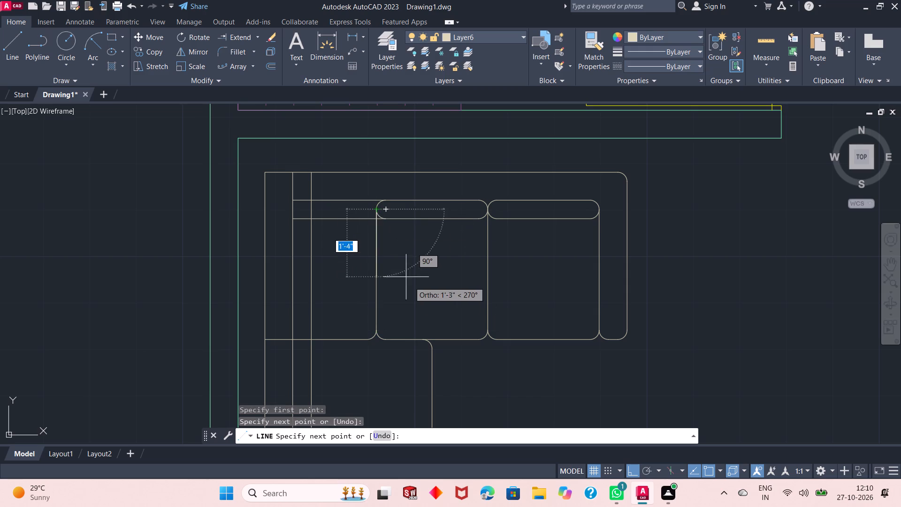
right_click(416, 296)
click(455, 300)
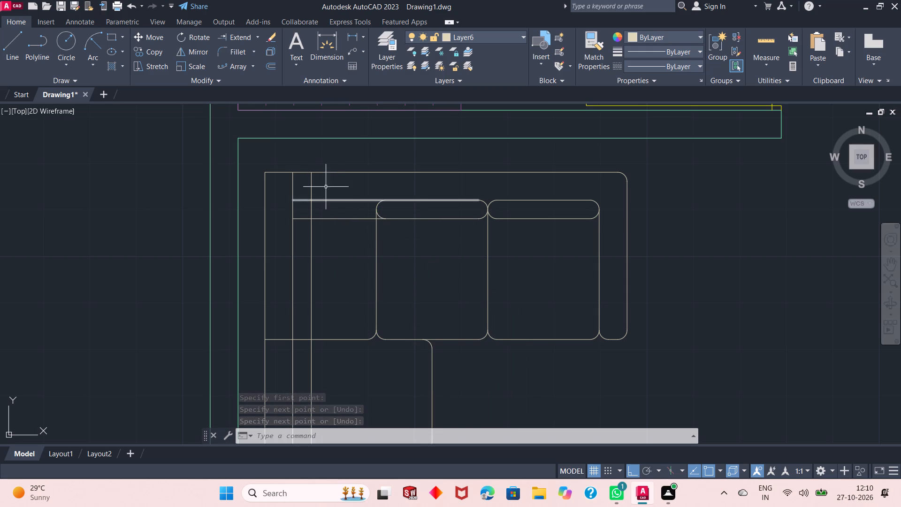
Extend the western seat division north to the northern cushion line.
click(224, 36)
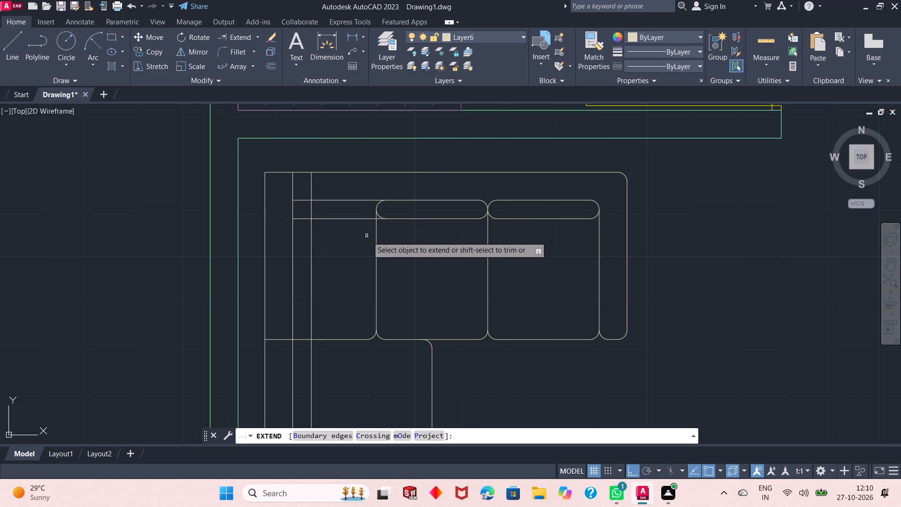
click(376, 242)
right_click(388, 230)
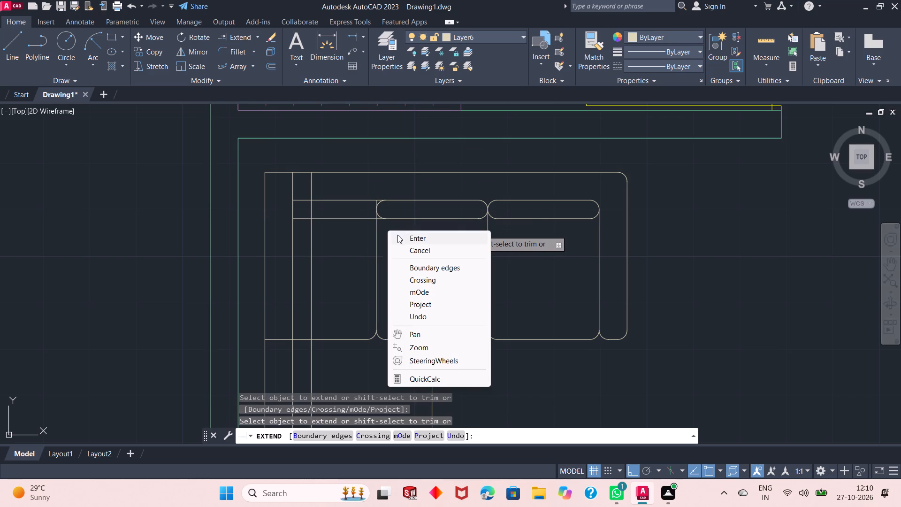
click(397, 235)
Round the corner cushion's east end by filleting both cushion lines with the western seat division at 2" radius.
scroll(349, 191, up, 3)
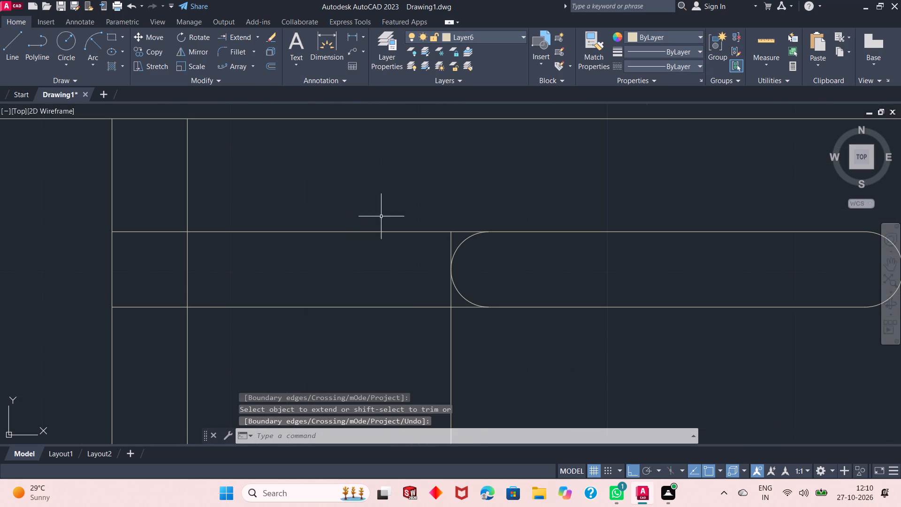
click(234, 50)
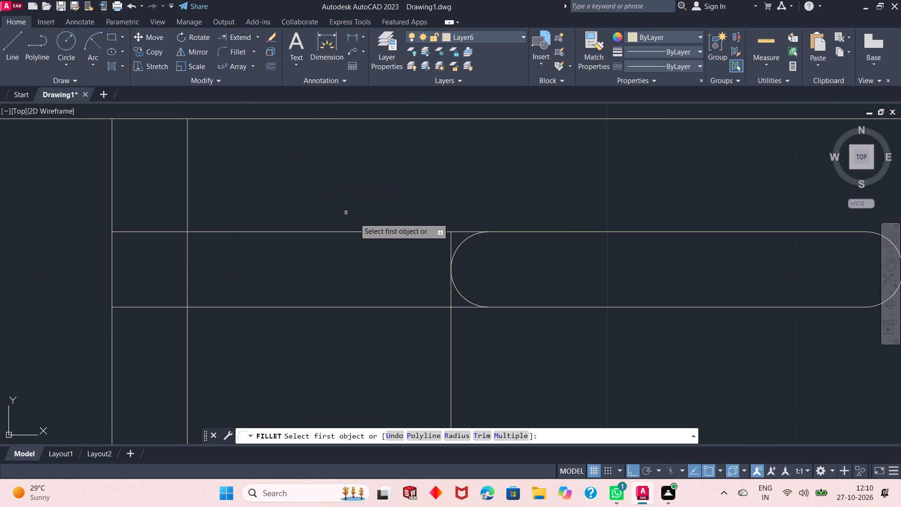
click(413, 231)
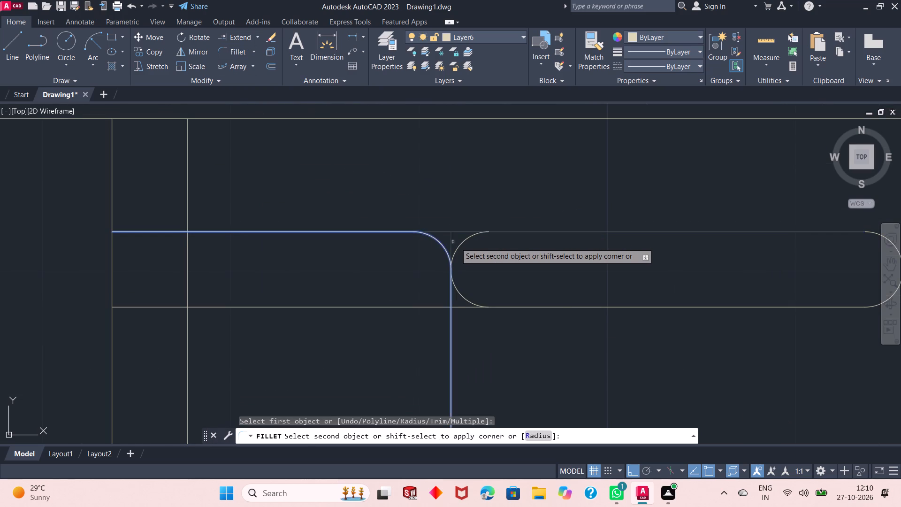
click(450, 240)
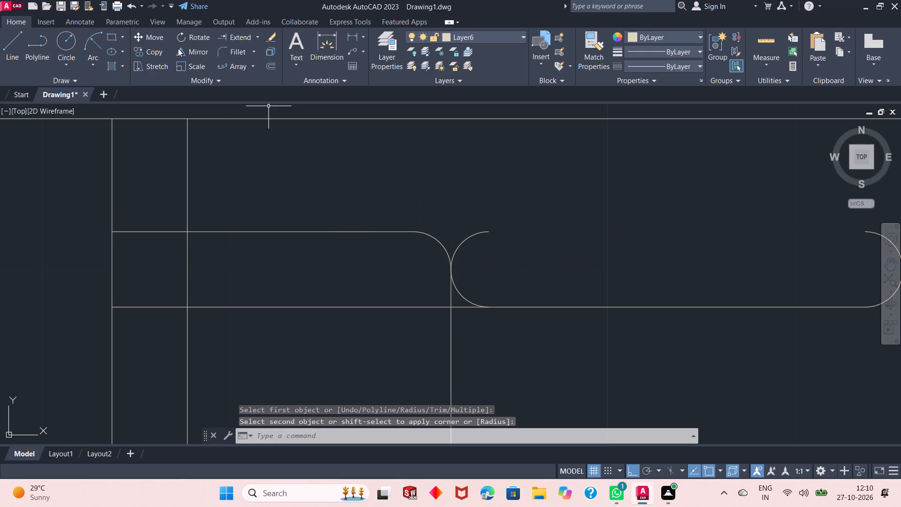
click(217, 53)
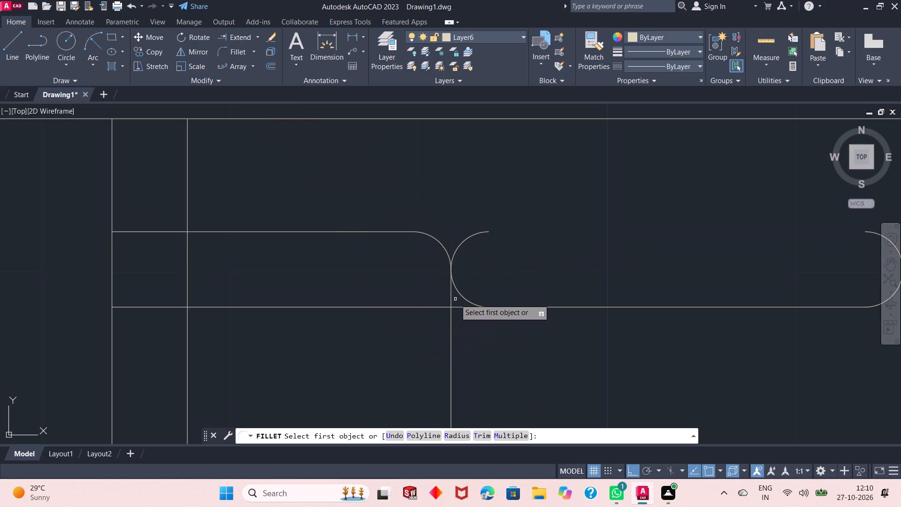
click(452, 296)
click(434, 308)
Redraw the middle cushion's northern edge as a line about 1'-8" long between its two rounded corners.
scroll(358, 278, down, 2)
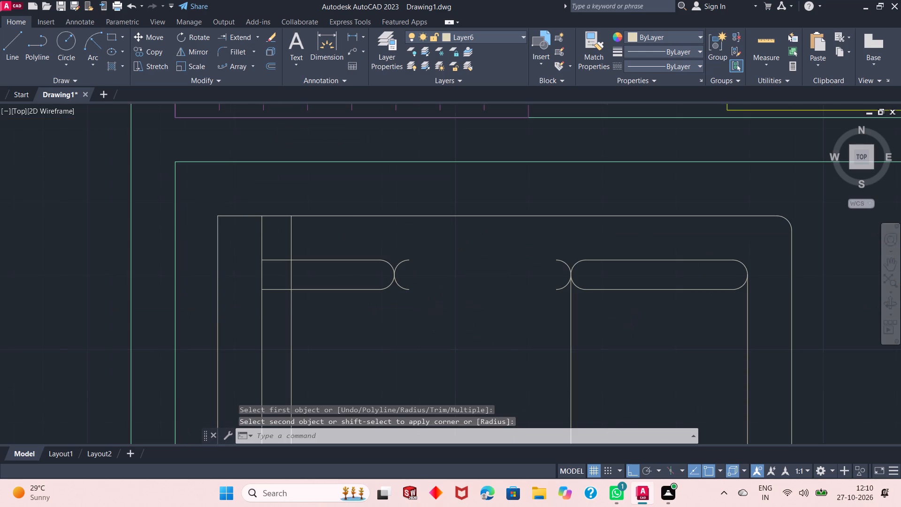
scroll(358, 278, down, 1)
click(15, 33)
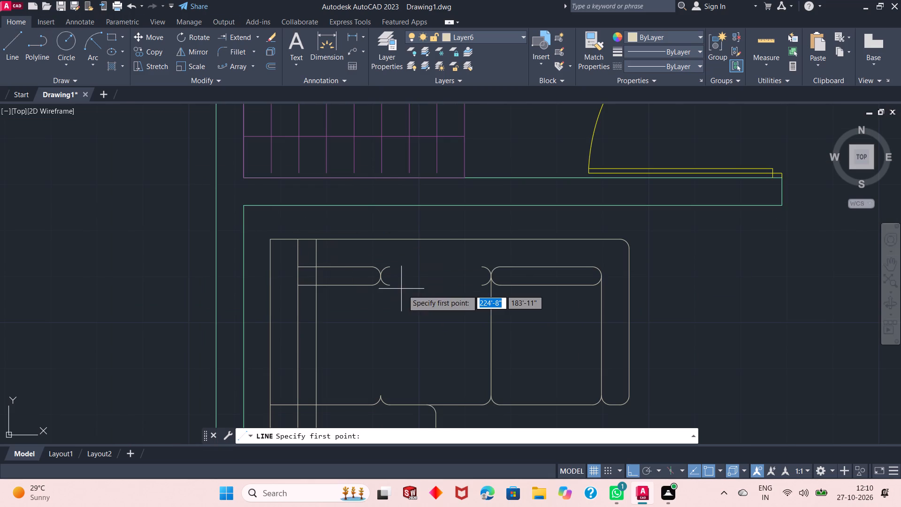
scroll(403, 290, up, 2)
click(362, 230)
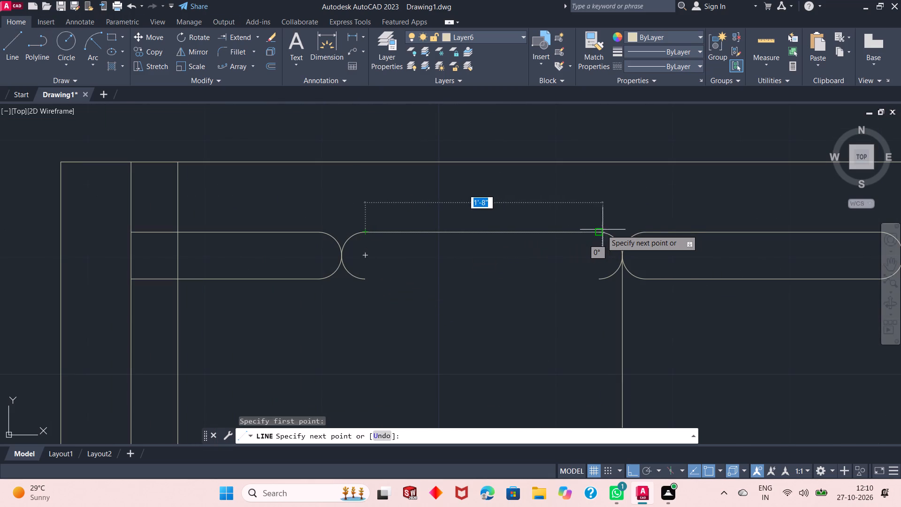
click(602, 230)
right_click(591, 214)
click(605, 222)
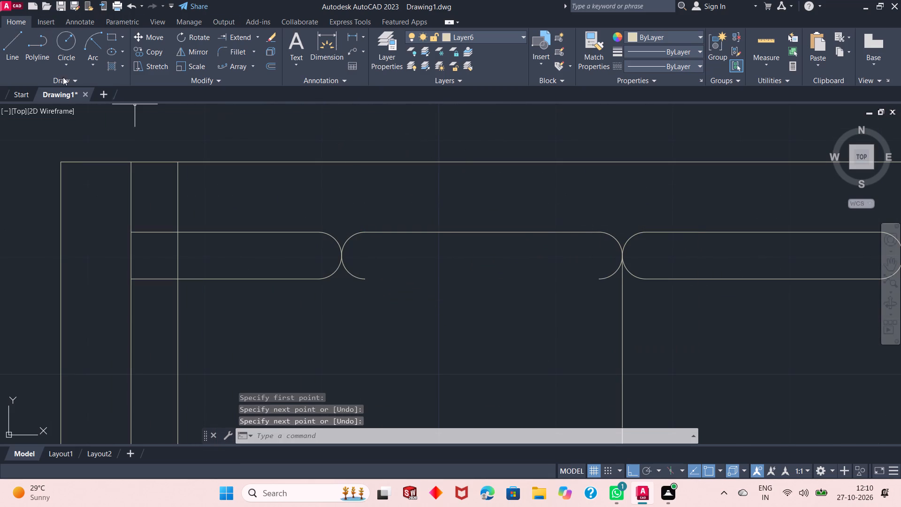
Redraw the middle back cushion's southern edge as a straight line between its two rounded corners.
click(21, 46)
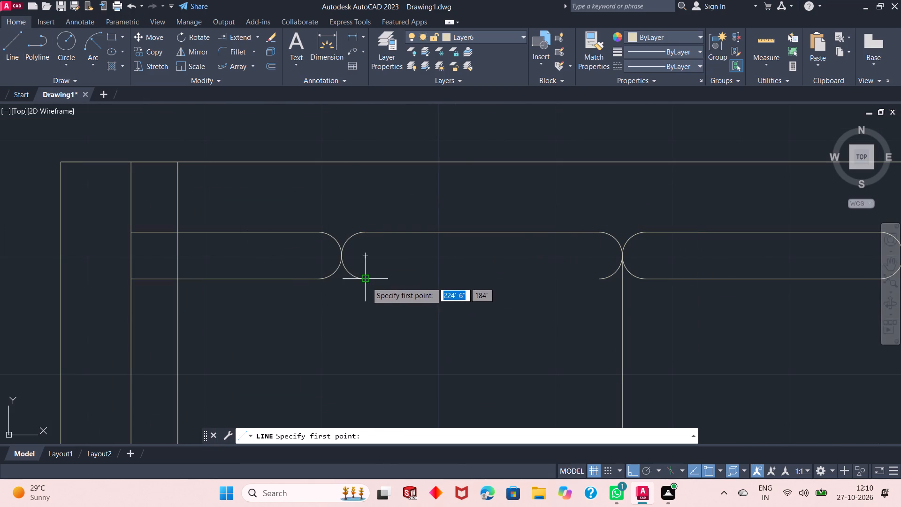
click(367, 282)
click(596, 280)
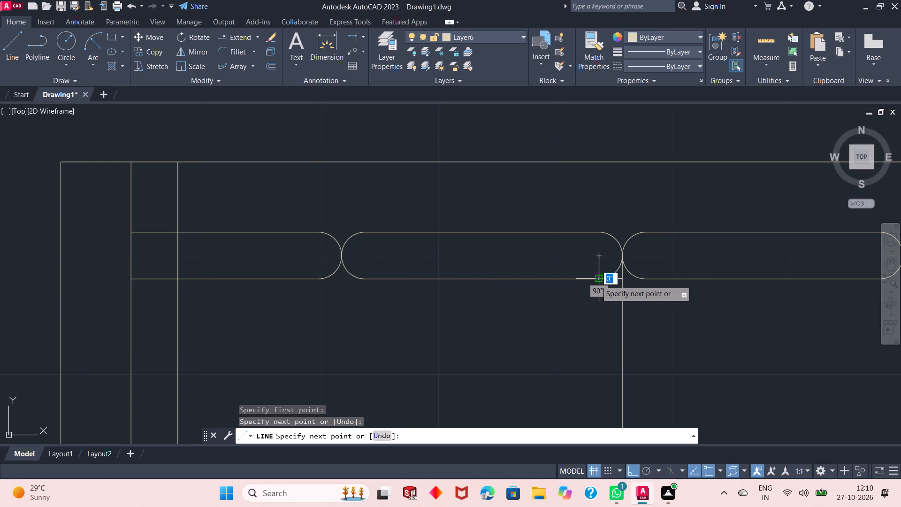
right_click(502, 247)
click(513, 252)
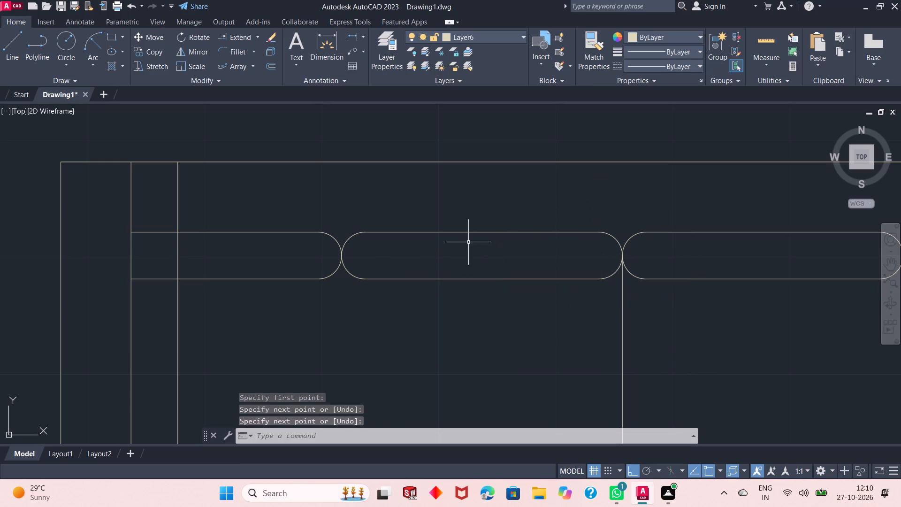
Redraw the western seat division from where the corner and middle cushions' rounded ends meet south to the seat-front fillets, about 2'-2" long.
scroll(458, 228, down, 2)
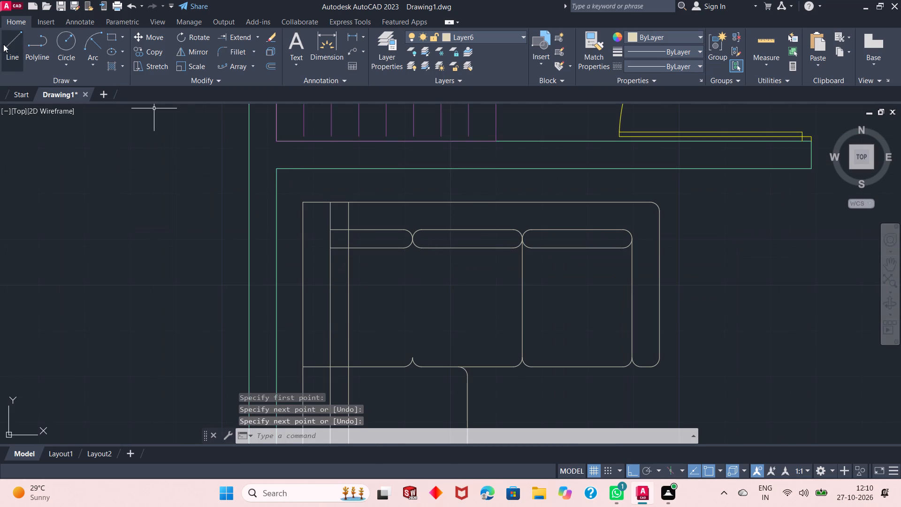
click(3, 44)
scroll(392, 289, up, 2)
scroll(419, 344, down, 1)
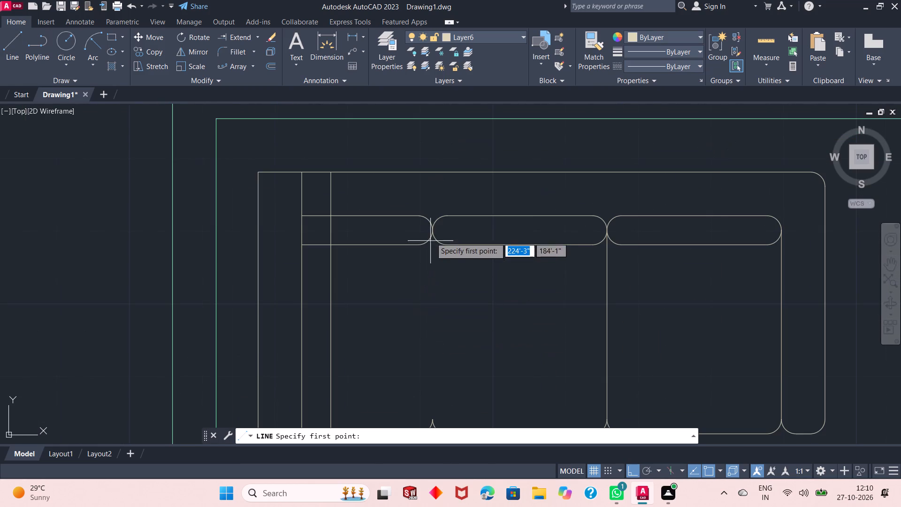
click(435, 230)
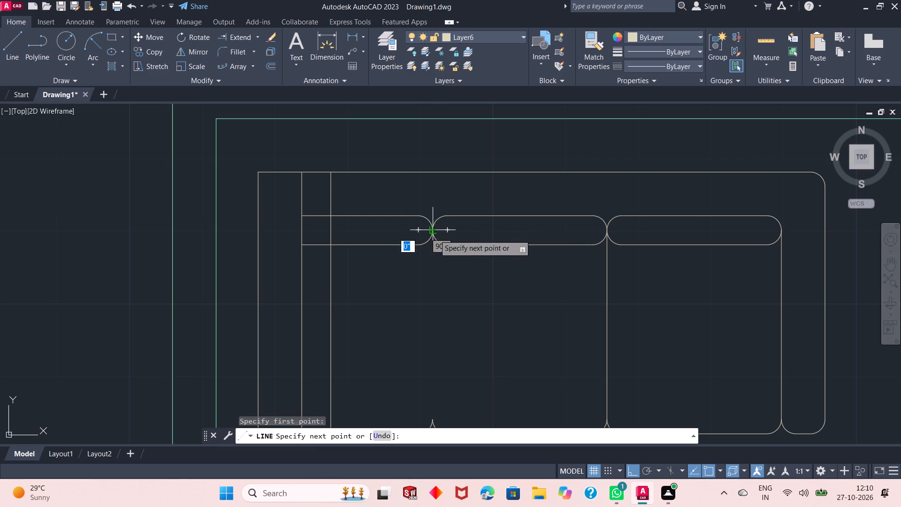
scroll(451, 308, down, 1)
scroll(429, 386, up, 3)
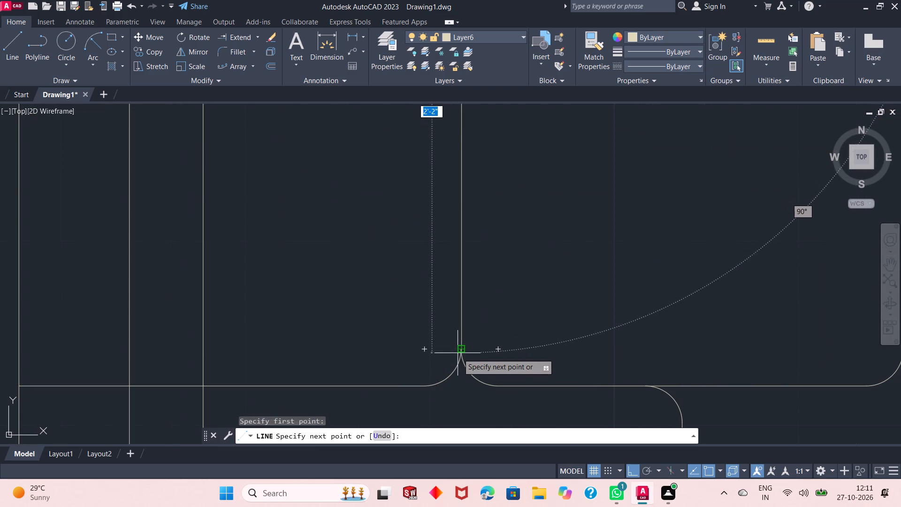
click(461, 349)
right_click(527, 314)
click(550, 320)
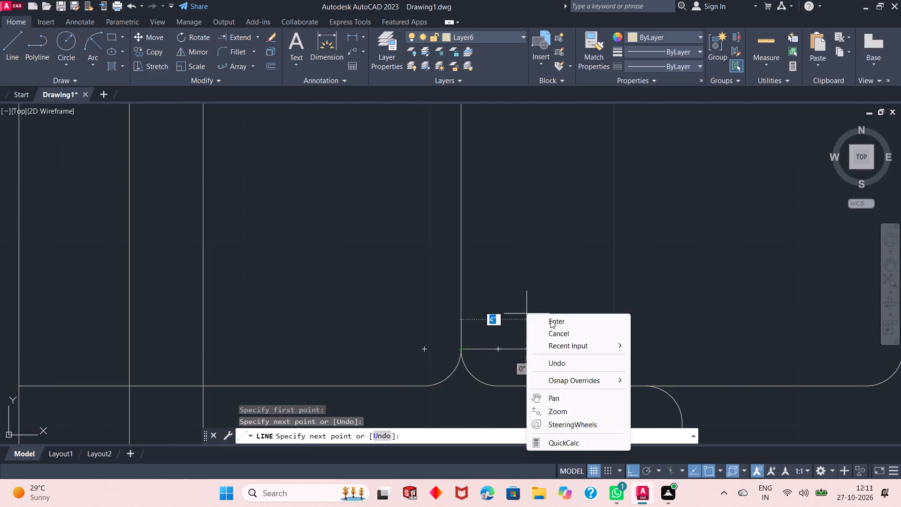
Fillet the outer and inner bends of the corner back cushion, joining its northern and western cushion lines at 2" radius.
scroll(489, 385, down, 2)
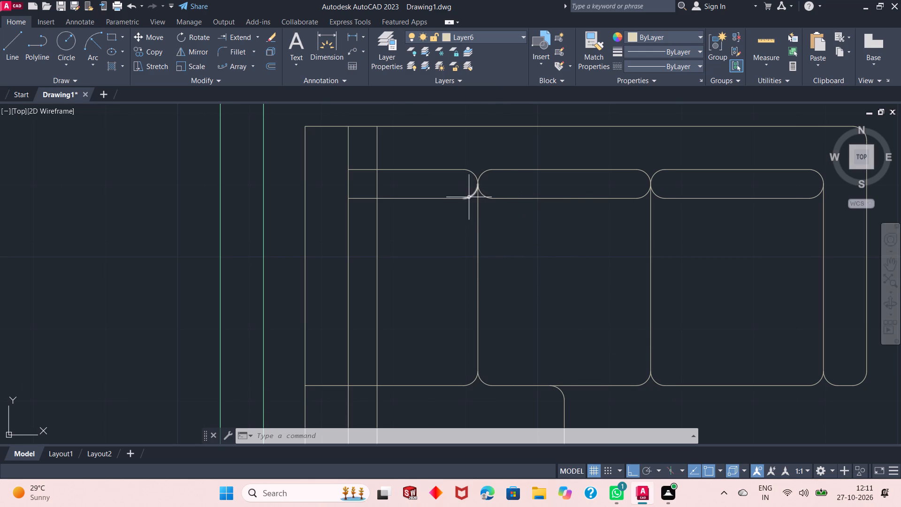
scroll(468, 197, down, 2)
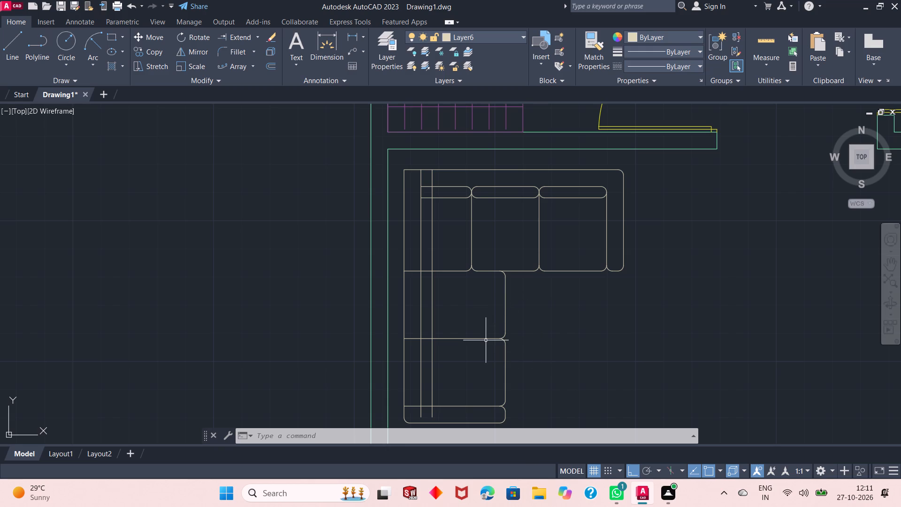
scroll(469, 316, up, 1)
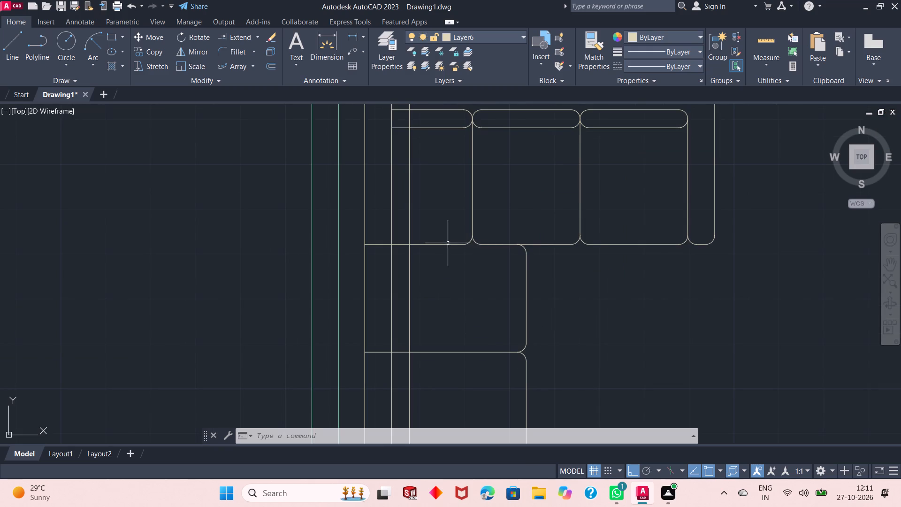
scroll(447, 243, down, 1)
scroll(421, 153, up, 2)
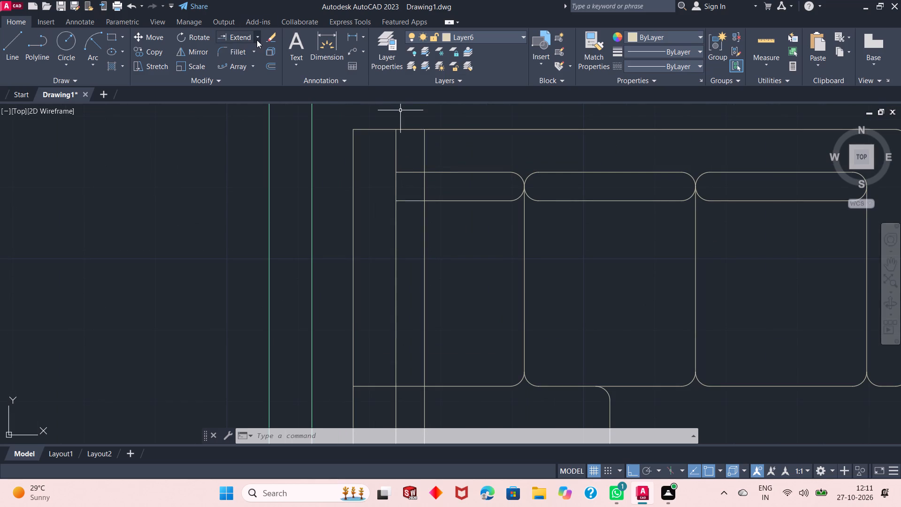
click(220, 51)
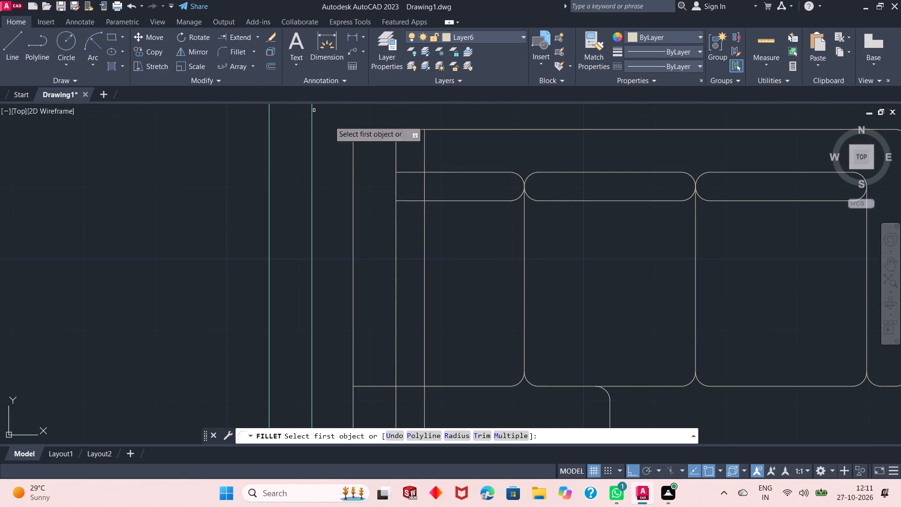
scroll(431, 164, up, 1)
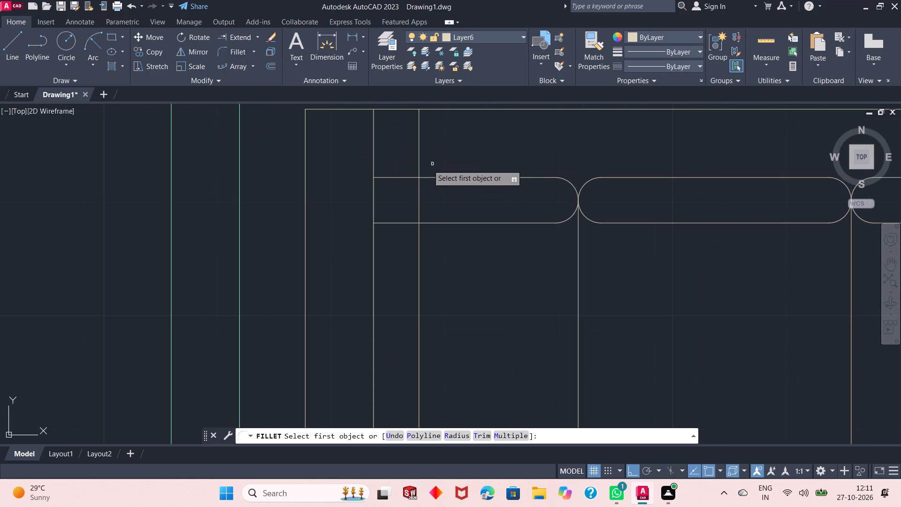
click(384, 177)
click(372, 199)
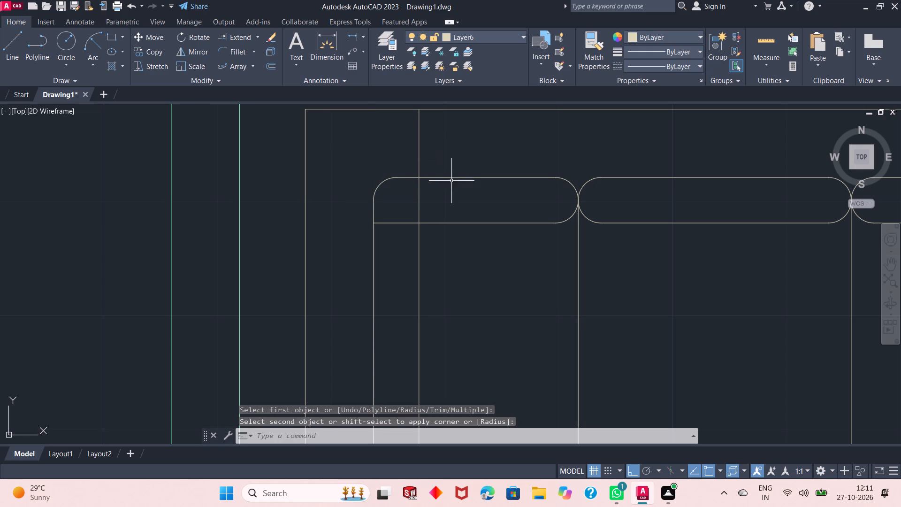
click(233, 49)
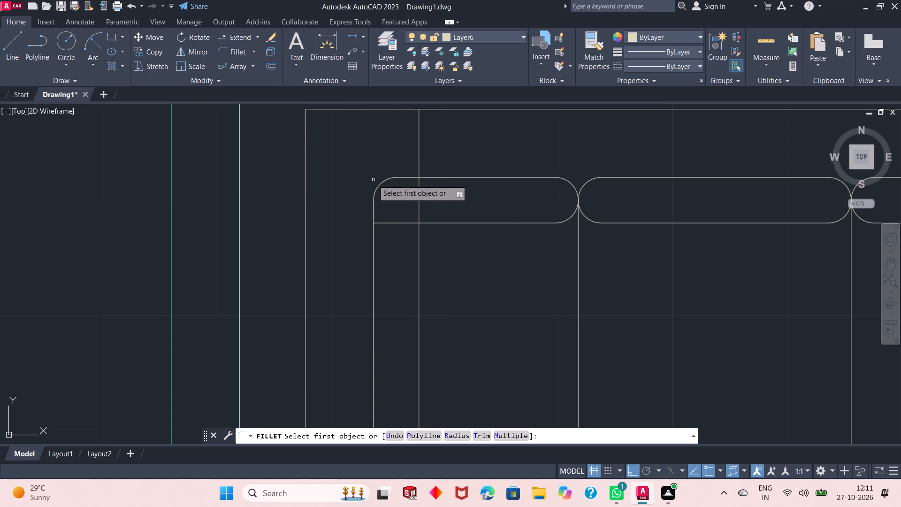
click(418, 236)
click(431, 223)
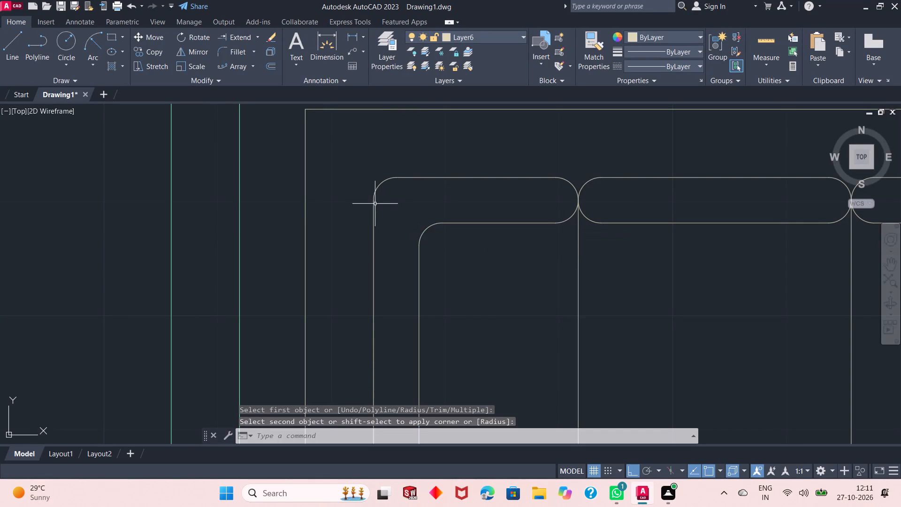
Round the corner cushion's southern end by filleting both western cushion lines with the corner seat's front line at 2" radius.
scroll(370, 202, up, 2)
scroll(362, 178, down, 5)
scroll(371, 282, up, 1)
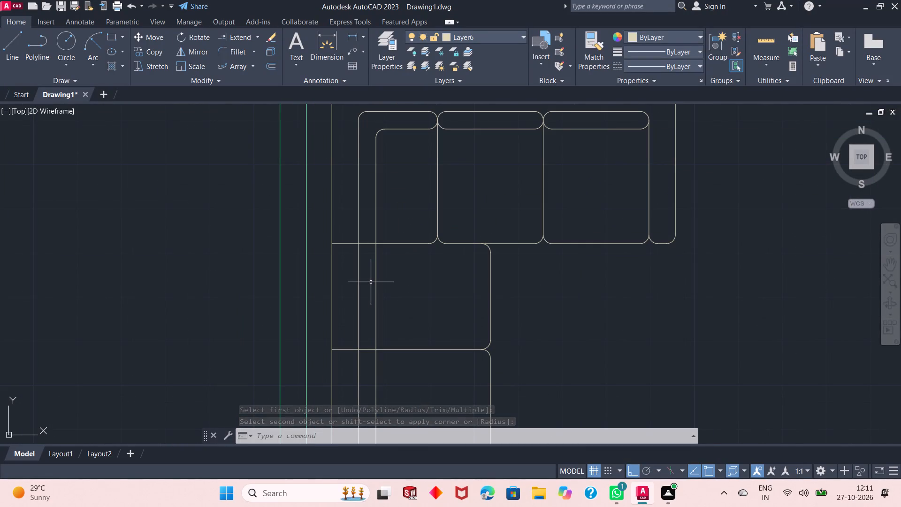
scroll(378, 285, up, 1)
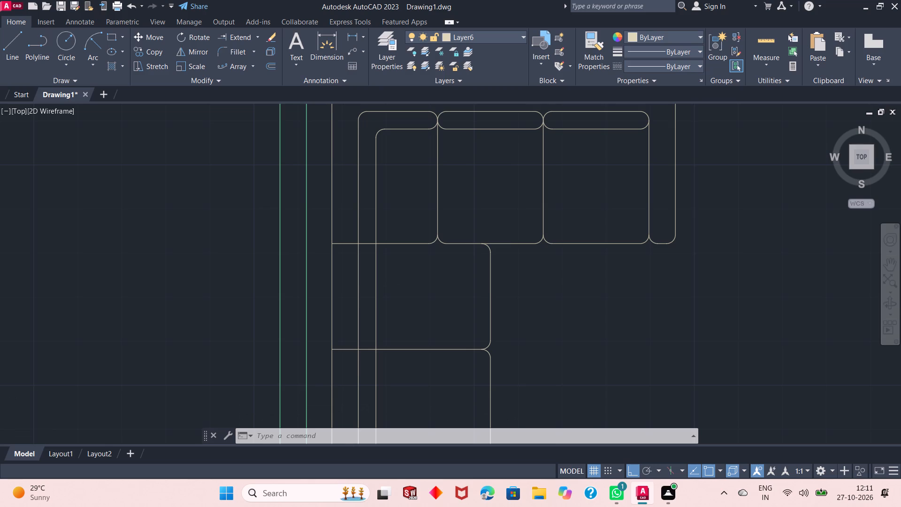
scroll(397, 253, down, 1)
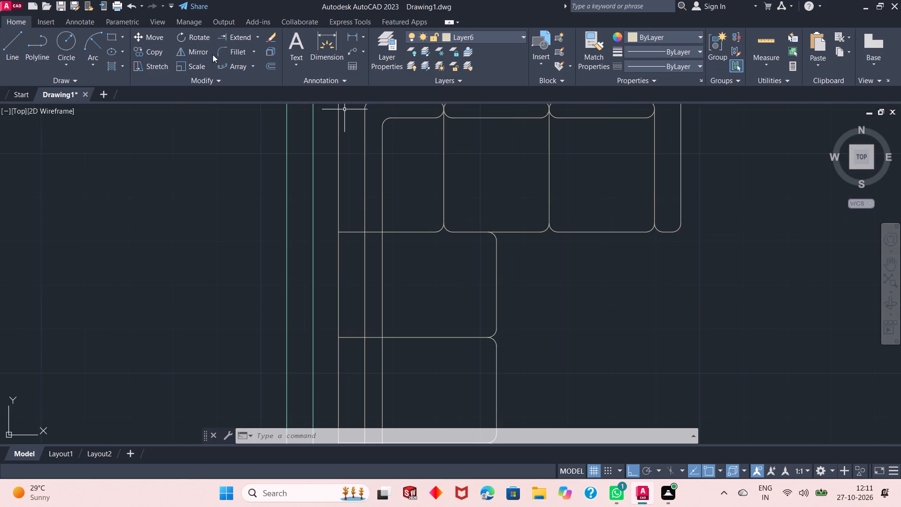
click(231, 54)
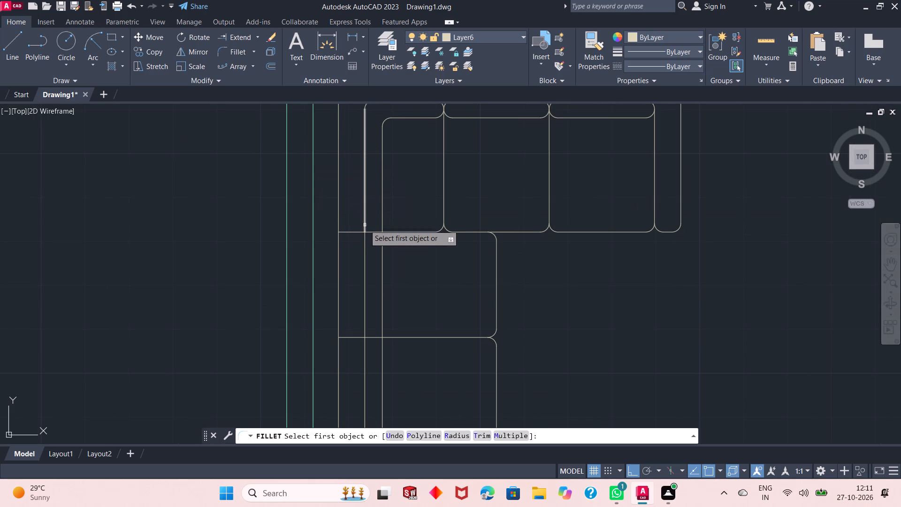
click(366, 225)
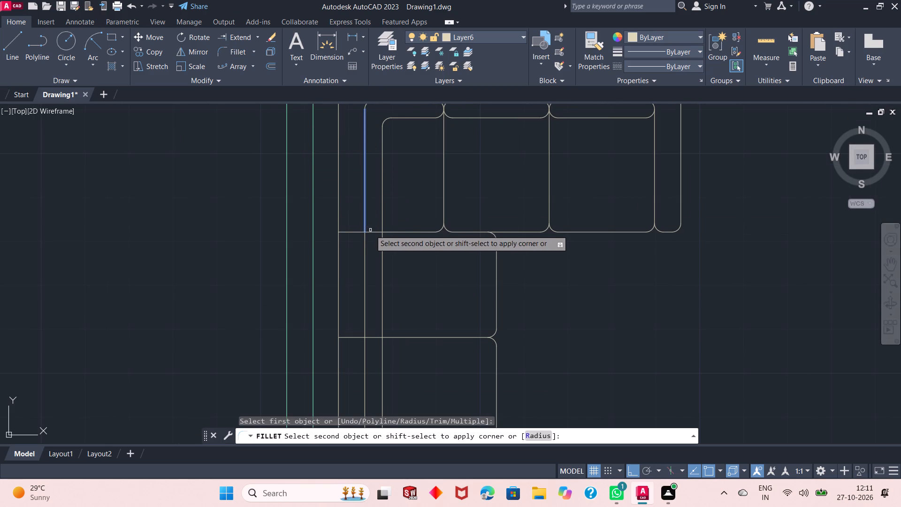
click(372, 233)
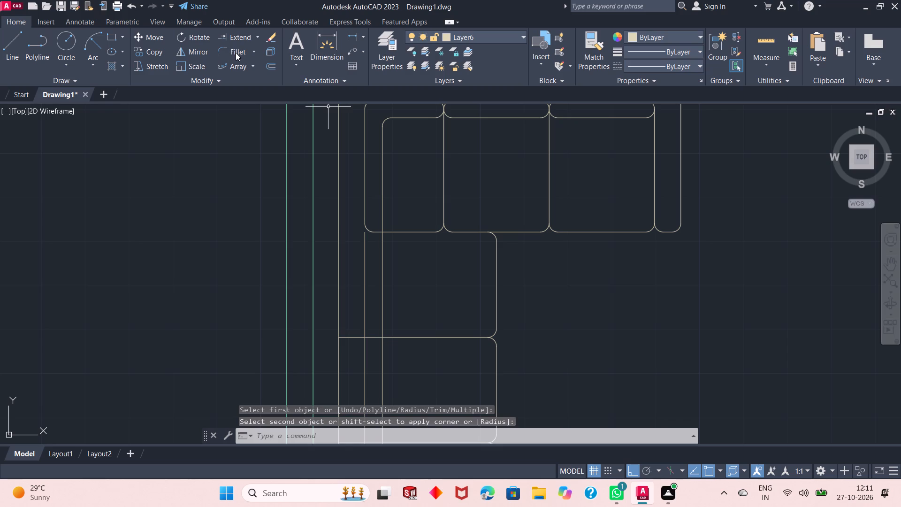
click(236, 53)
click(382, 221)
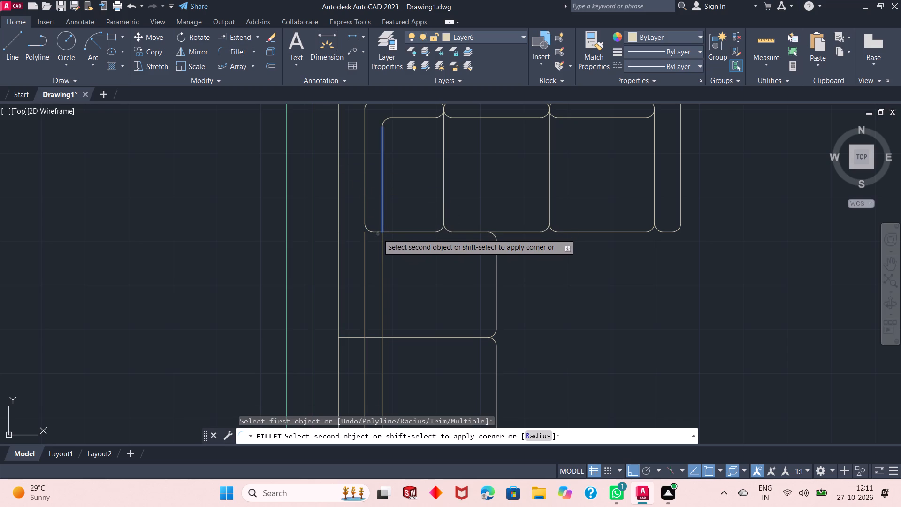
click(378, 231)
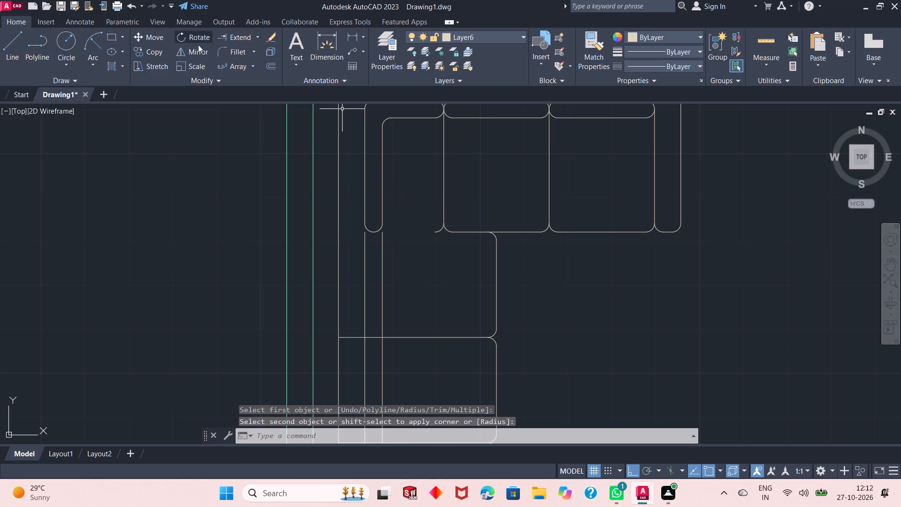
Redraw the corner seat's front line from the corner cushion's rounded southern end east to the seat's rounded corner.
click(19, 54)
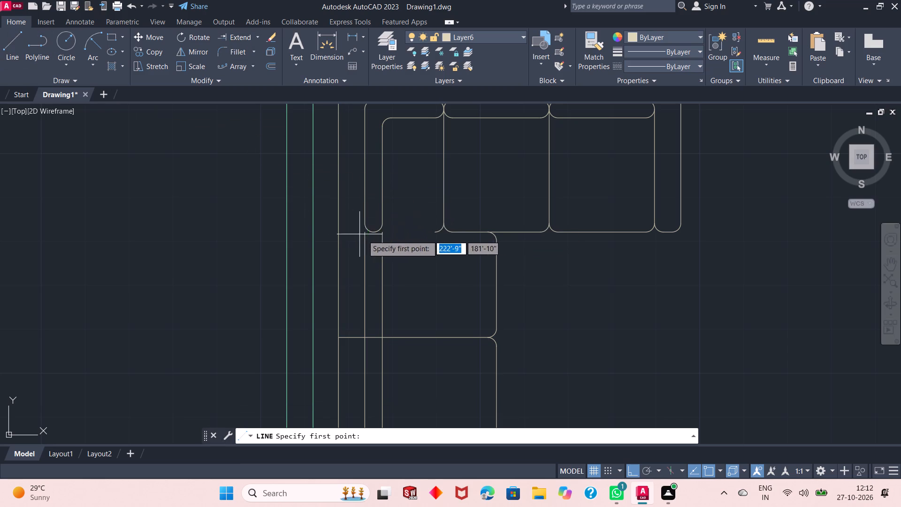
click(374, 235)
click(437, 231)
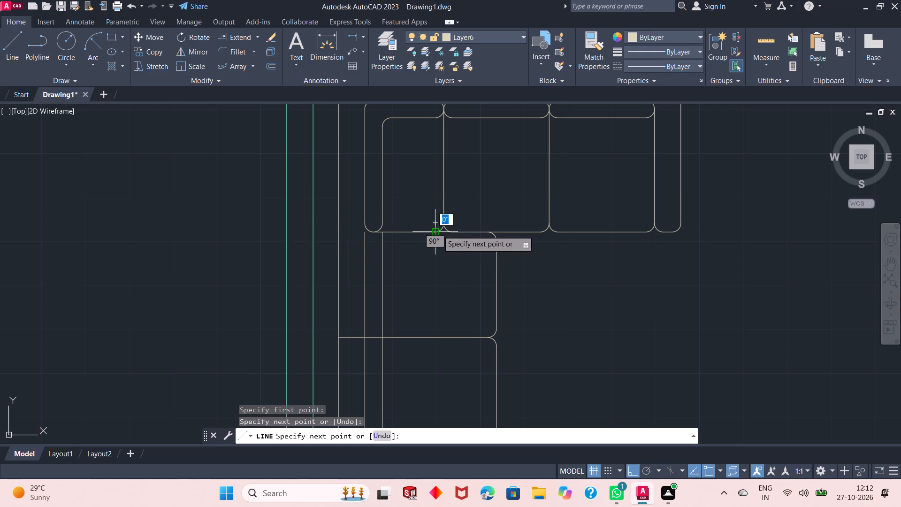
right_click(438, 230)
click(456, 232)
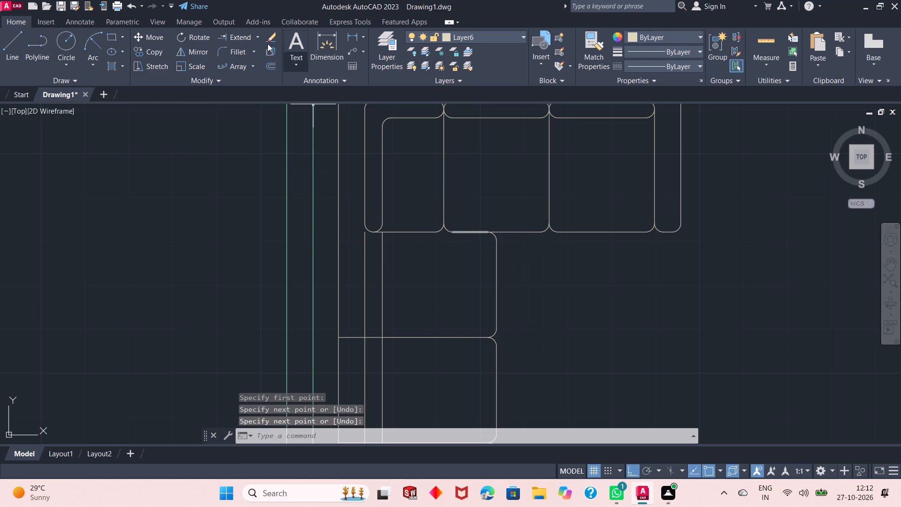
Extend the corner seat's front line west to the outer line of the western cushions.
click(229, 38)
scroll(372, 238, up, 2)
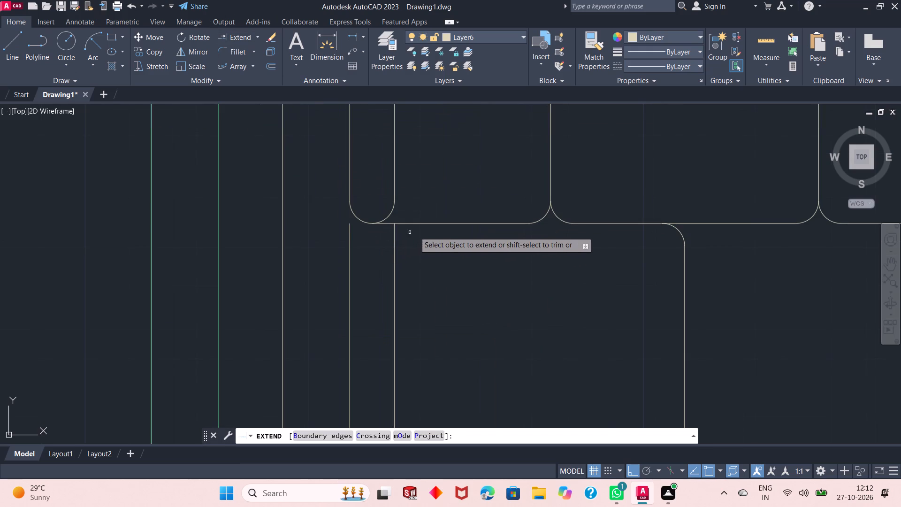
click(433, 224)
right_click(434, 180)
click(439, 184)
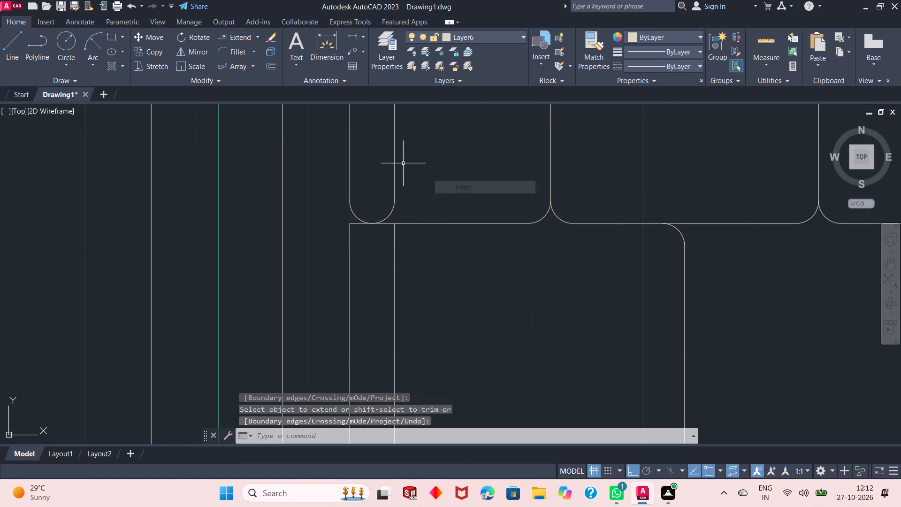
Round the northern end of the western wing's upper cushion by filleting both cushion lines with the seat line at 2" radius.
click(232, 48)
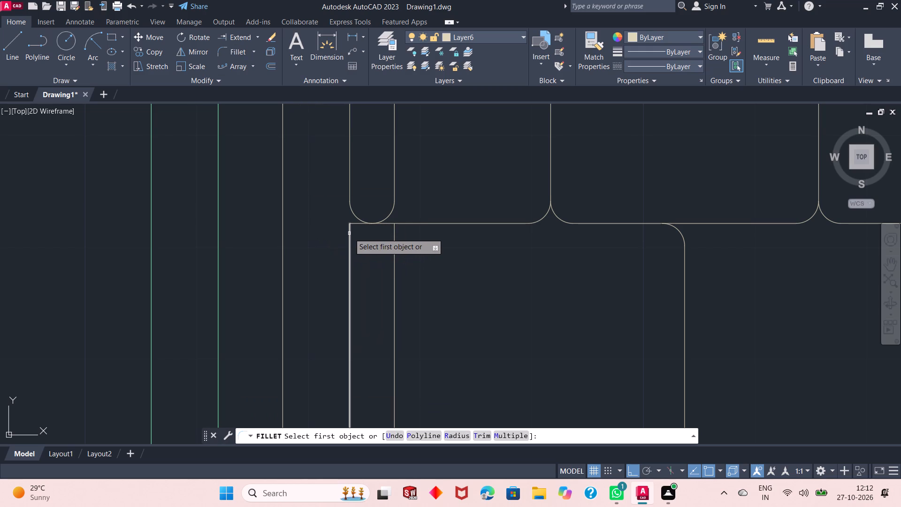
click(349, 233)
click(359, 224)
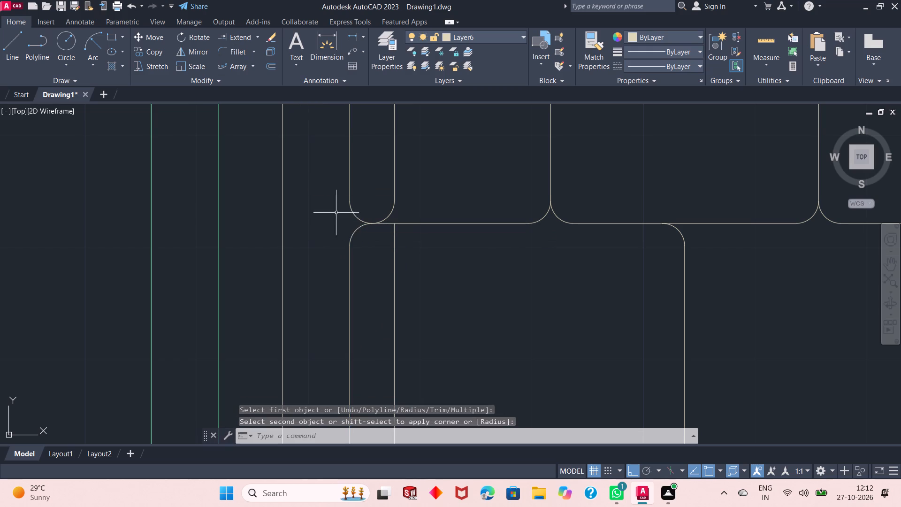
right_click(304, 192)
click(313, 199)
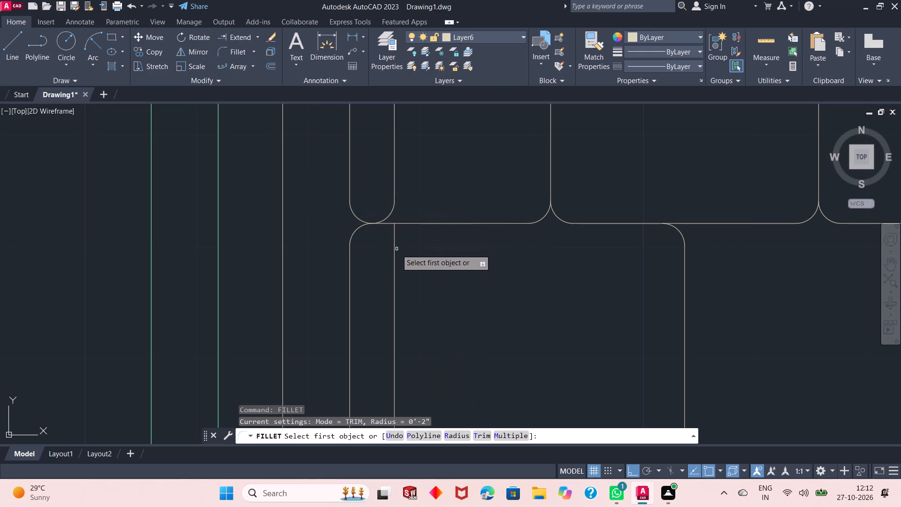
click(394, 252)
click(391, 223)
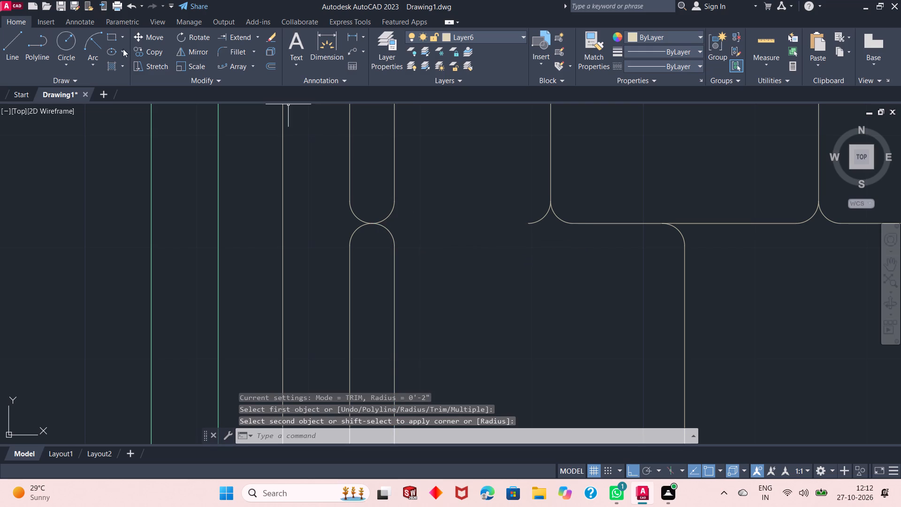
Redraw the corner seat's front line from the northern end of the western wing's upper cushion east to the seat's rounded corner.
click(8, 43)
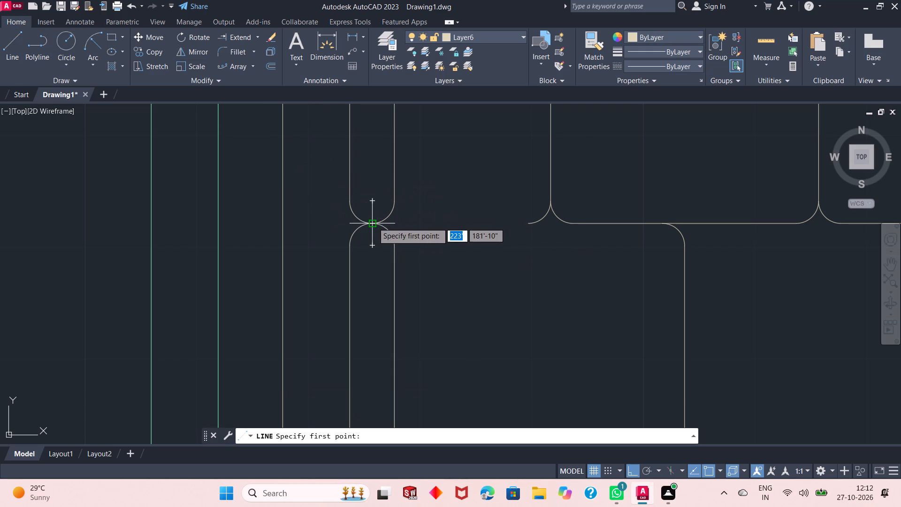
click(373, 223)
click(531, 223)
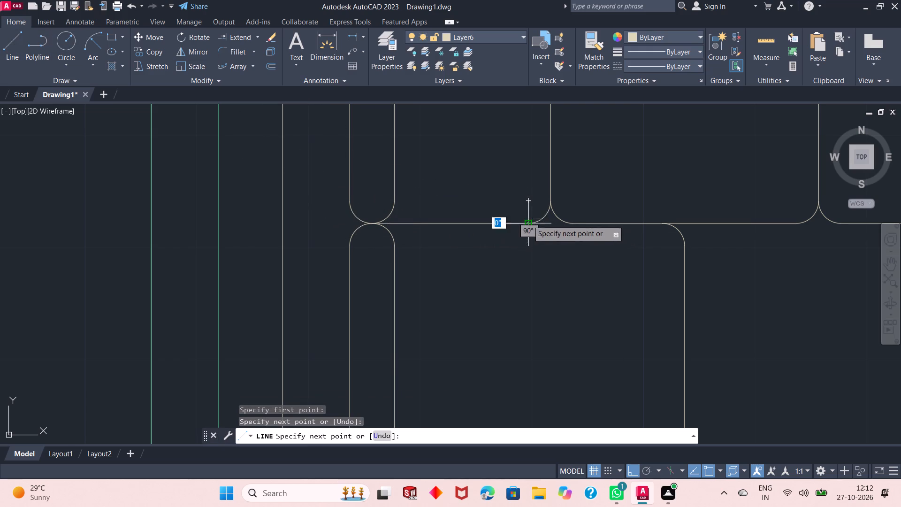
right_click(478, 149)
click(509, 157)
Fillet the western cushions' outer line with the divider between the two western seats at 2" radius, rounding the upper cushion's southwest corner.
scroll(420, 156, down, 3)
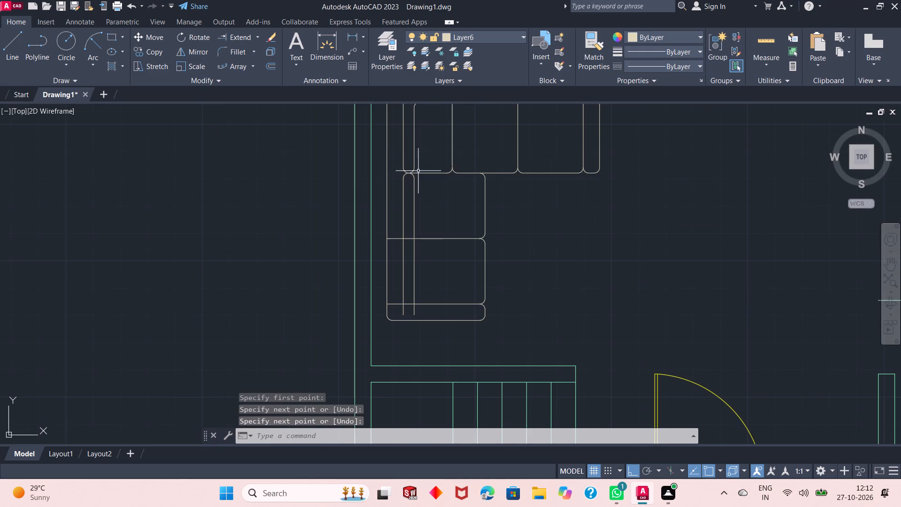
scroll(411, 258, up, 3)
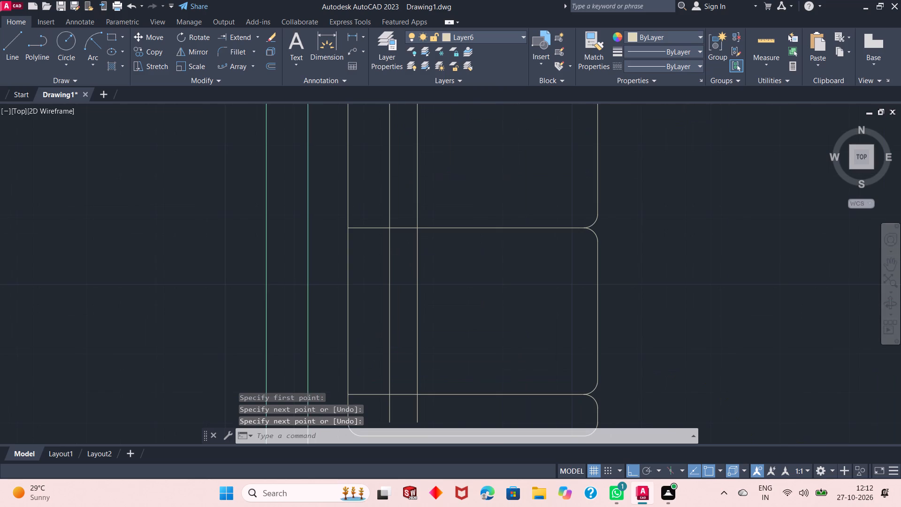
scroll(406, 223, down, 2)
scroll(406, 223, up, 1)
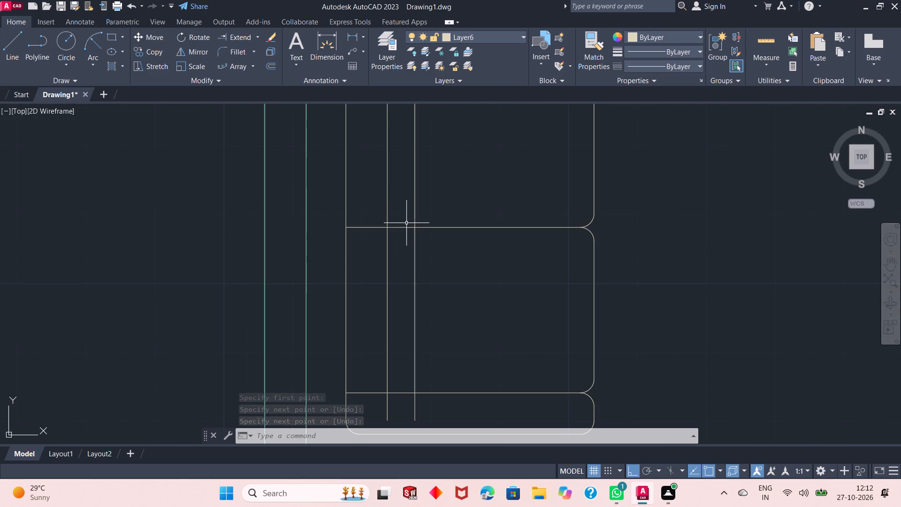
click(244, 56)
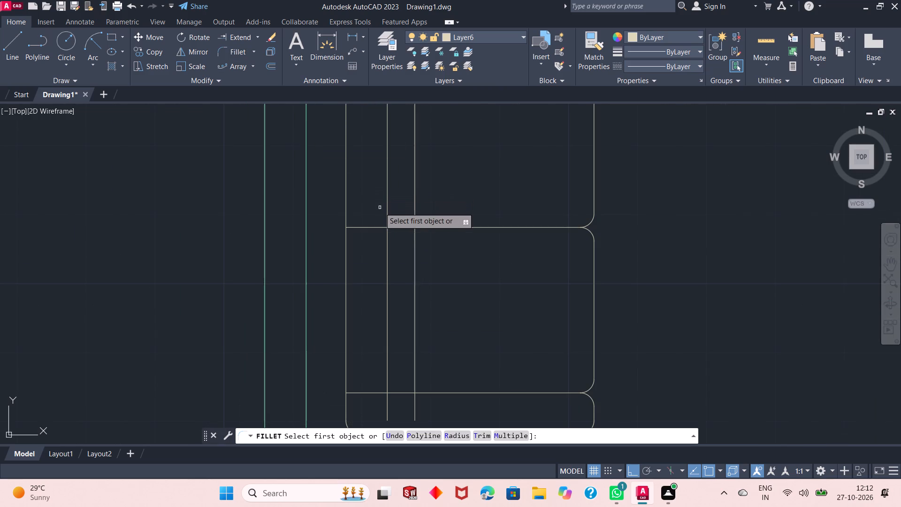
click(385, 206)
click(389, 206)
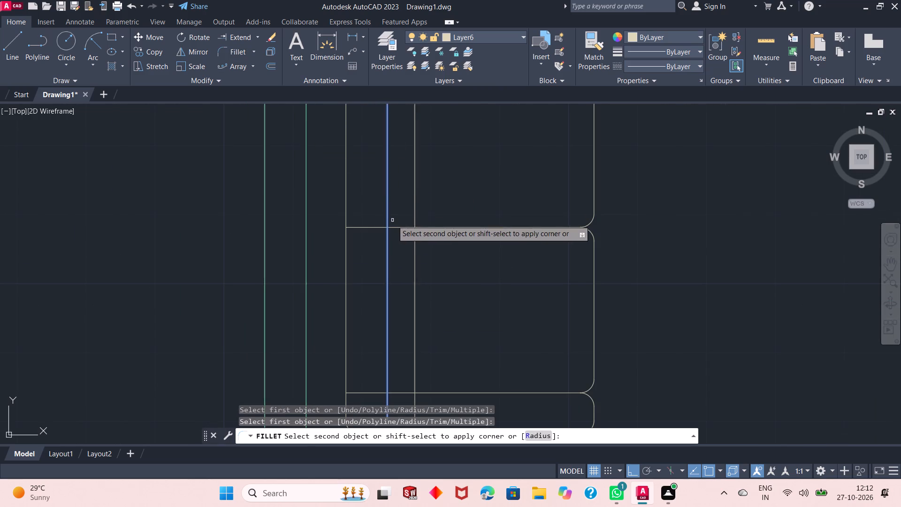
click(395, 227)
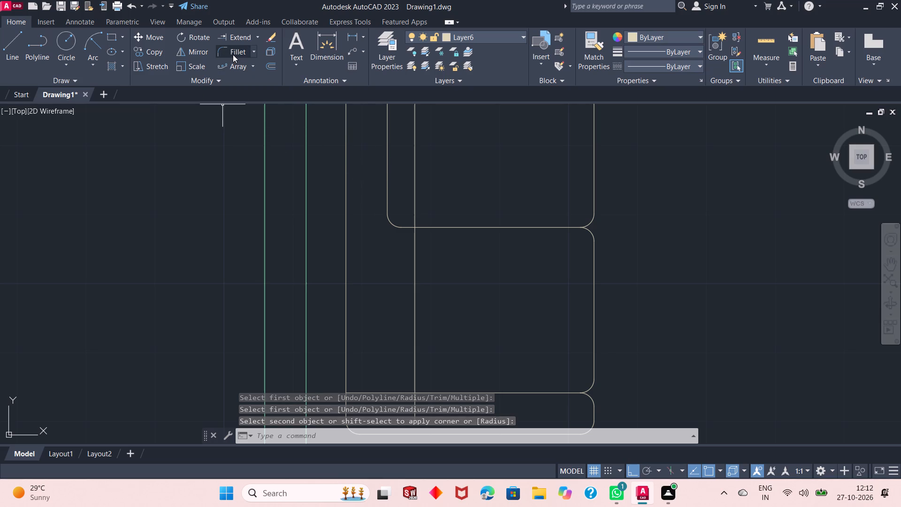
Extend the western cushions' outer line south past the armrest line to the sofa's southern edge.
click(233, 35)
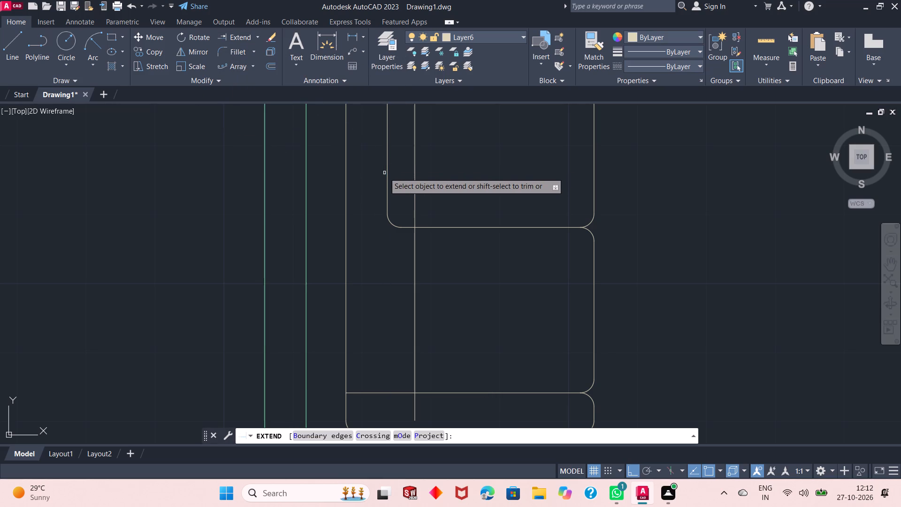
click(388, 172)
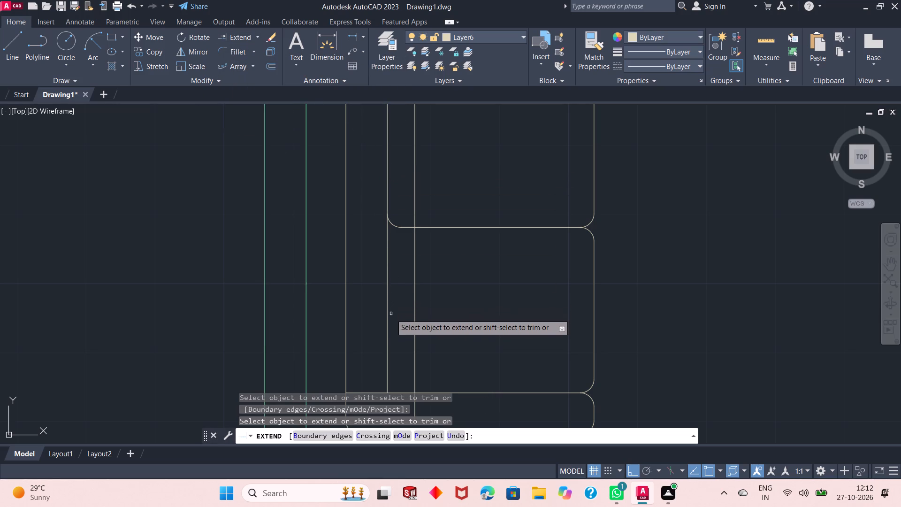
click(387, 319)
right_click(158, 153)
click(172, 163)
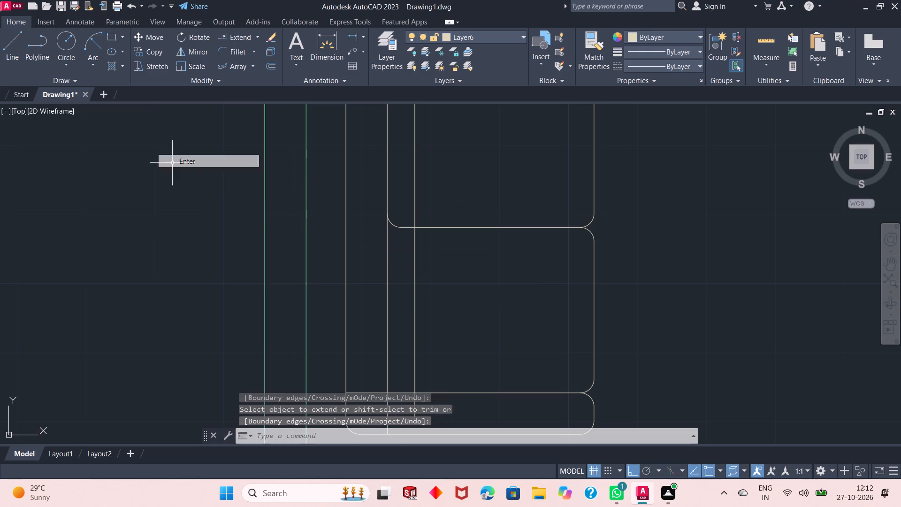
Fillet the seat divider with the western cushions' inner line at 2" radius to finish the upper cushion's rounded southern end.
click(235, 54)
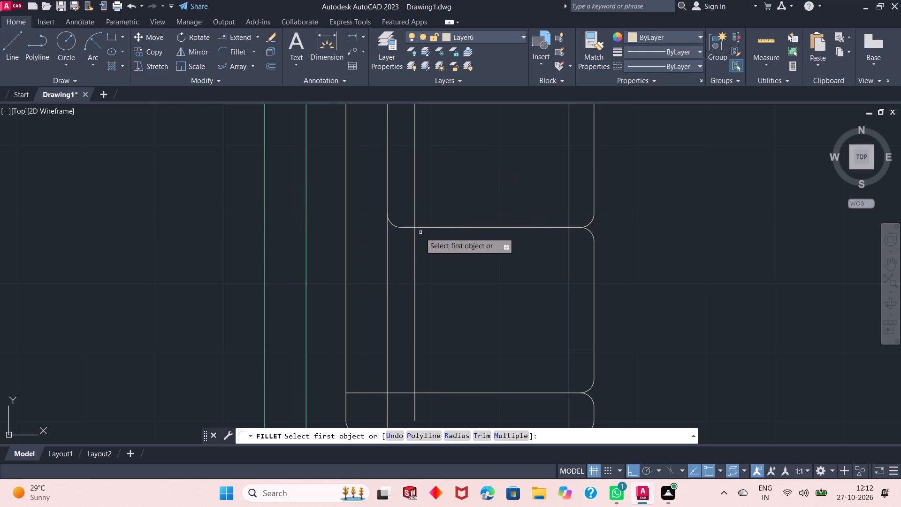
click(406, 228)
click(415, 208)
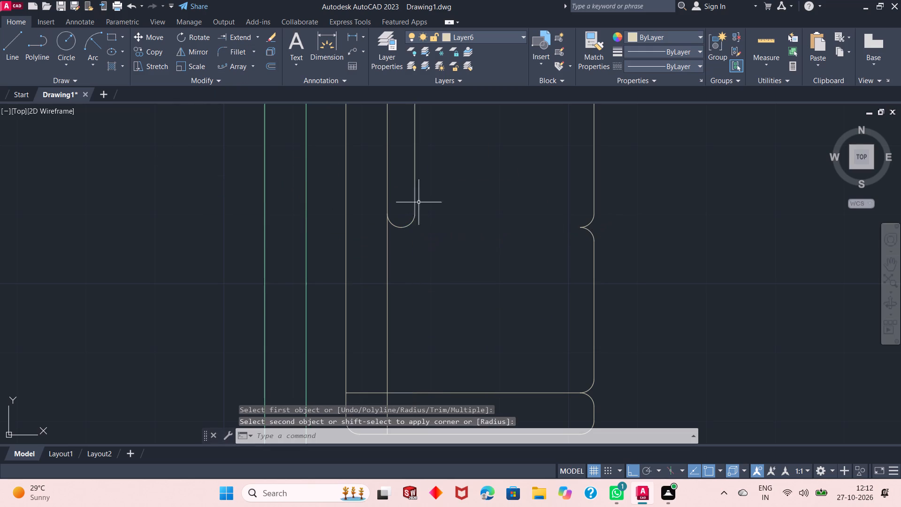
Extend the western cushions' inner line south past the armrest line to the sofa's southern edge.
click(224, 38)
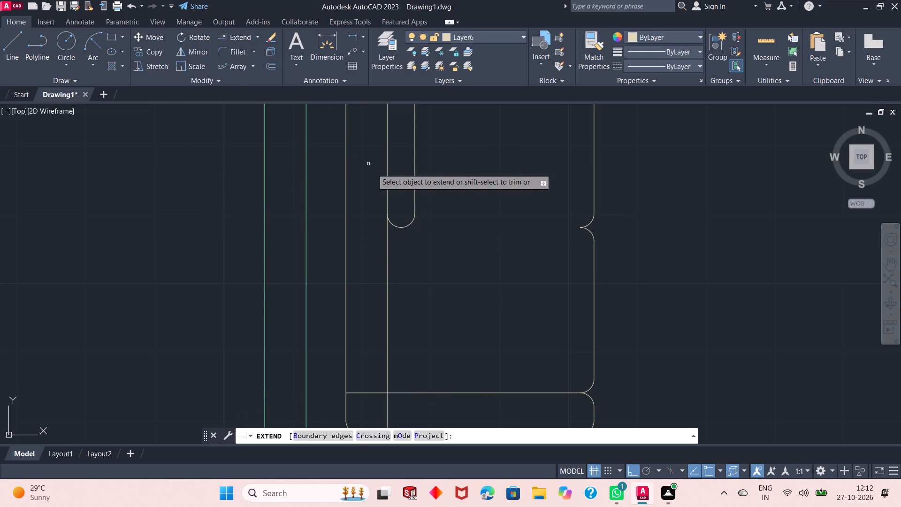
click(414, 193)
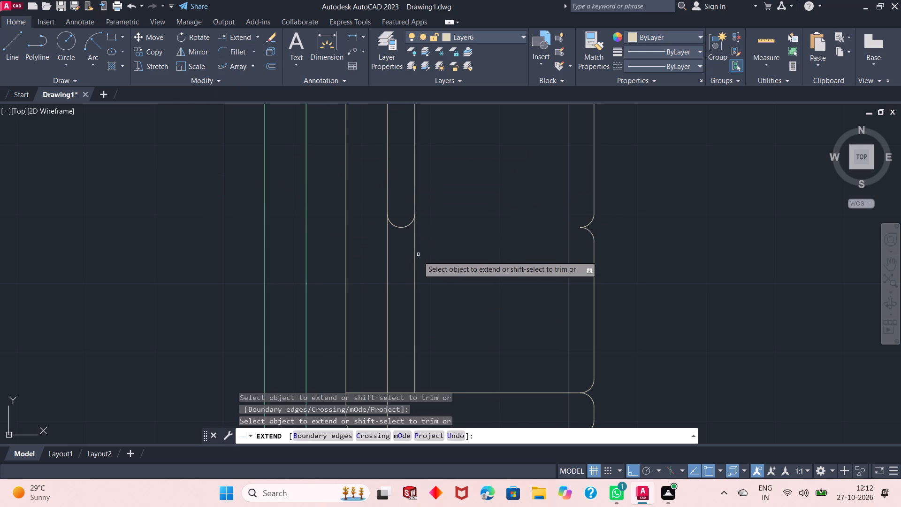
click(415, 262)
right_click(224, 169)
click(237, 176)
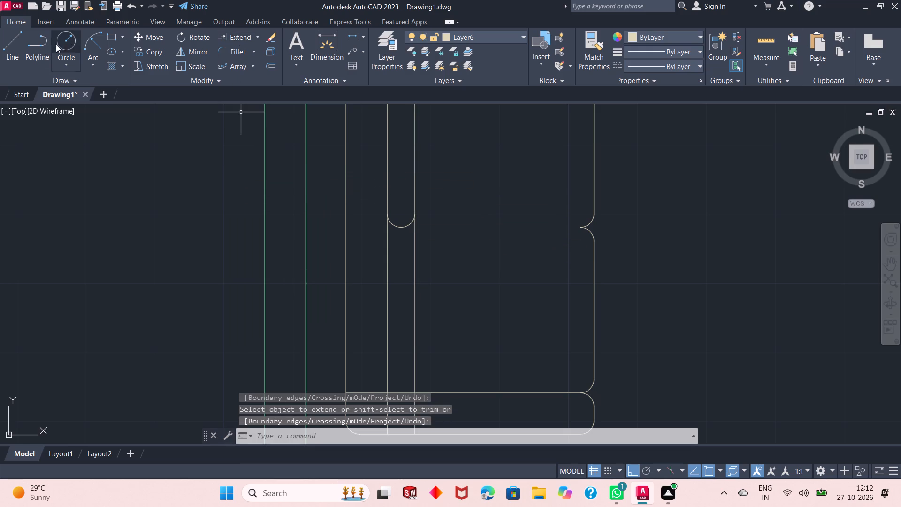
Redraw the divider between the two western seats about 2'-4" from the eastern rounded corners west to the cushions' outer line.
click(16, 50)
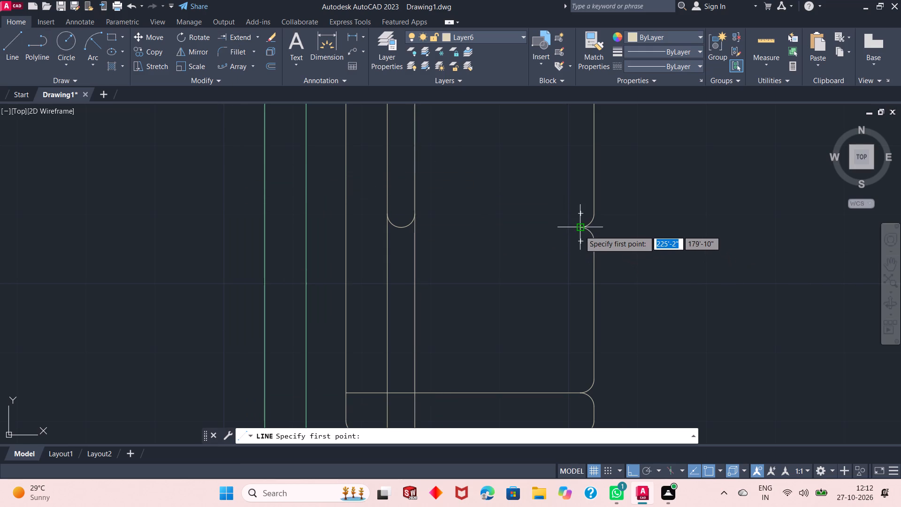
click(580, 230)
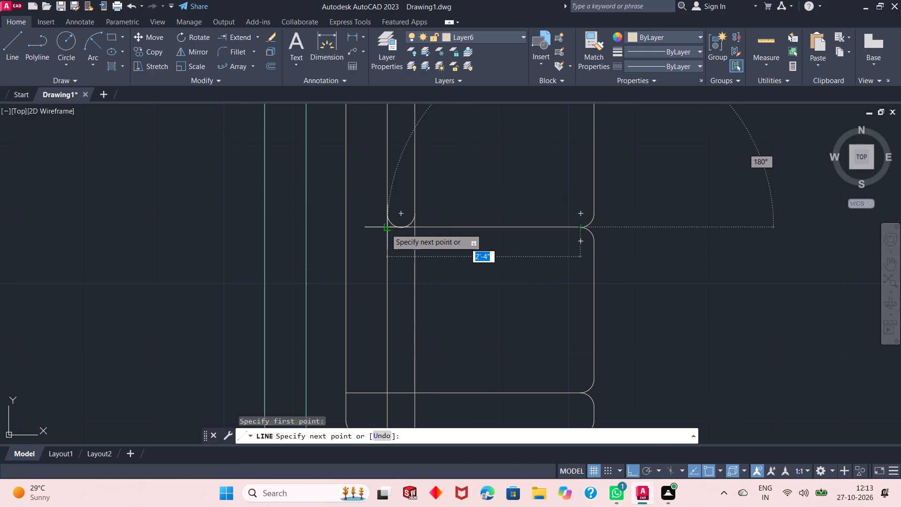
click(386, 229)
right_click(483, 206)
click(498, 208)
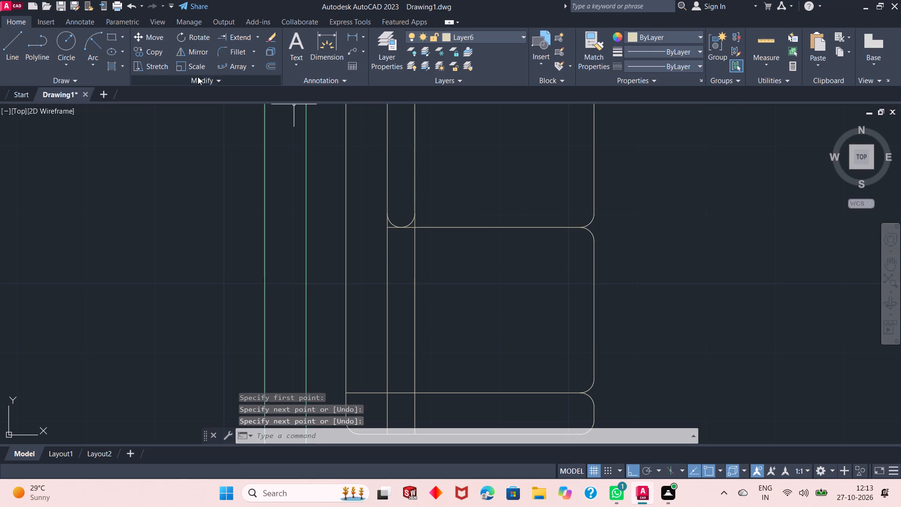
Round the northern end of the western wing's lower cushion by filleting both cushion lines with the seat divider at 2" radius.
click(233, 48)
scroll(406, 256, up, 2)
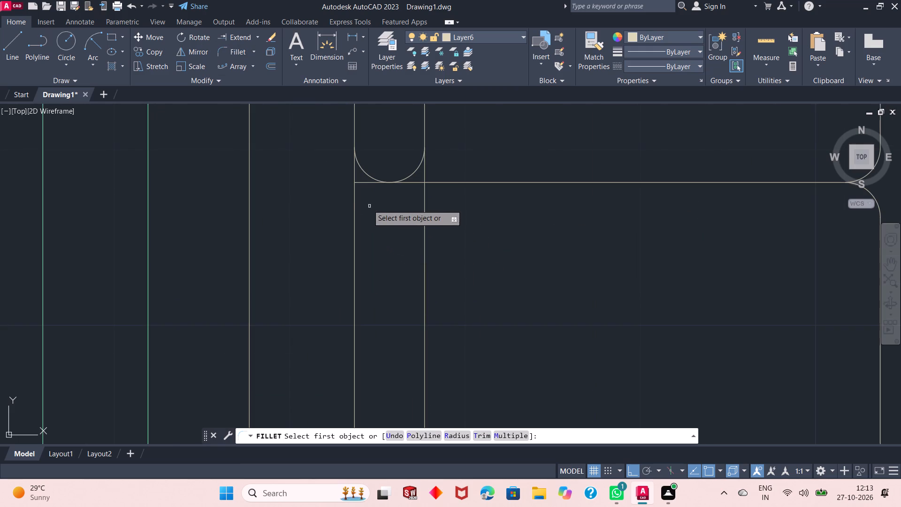
click(354, 200)
click(365, 184)
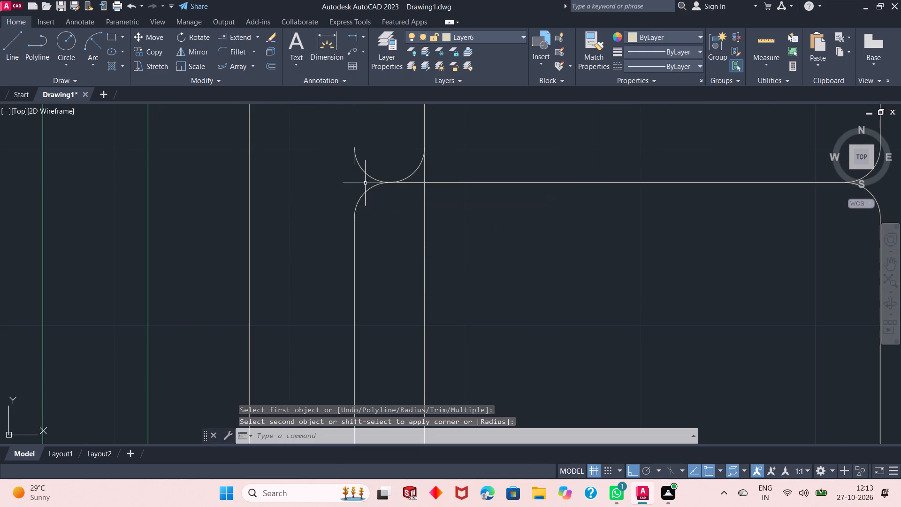
right_click(275, 190)
click(286, 199)
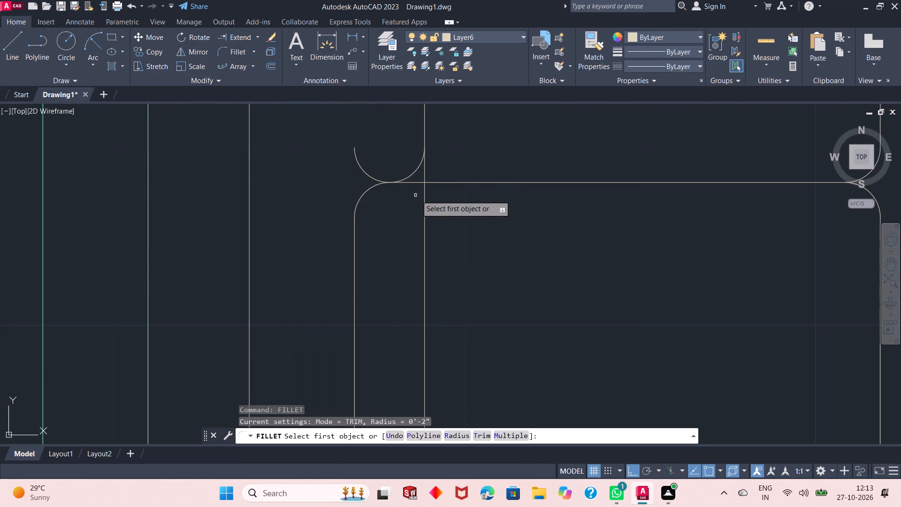
click(423, 201)
click(414, 183)
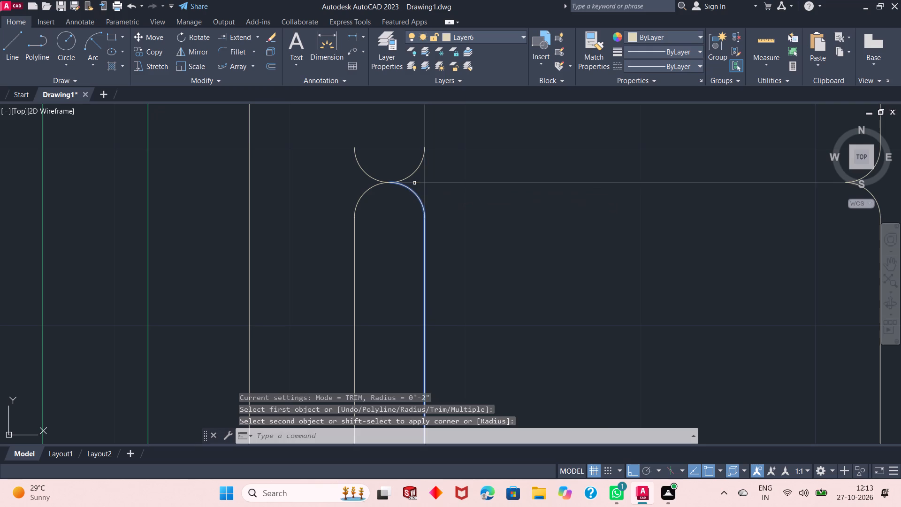
Redraw the upper cushion's outer and inner side lines, each about 1'-8" long, between its rounded northern and southern ends.
scroll(392, 244, down, 3)
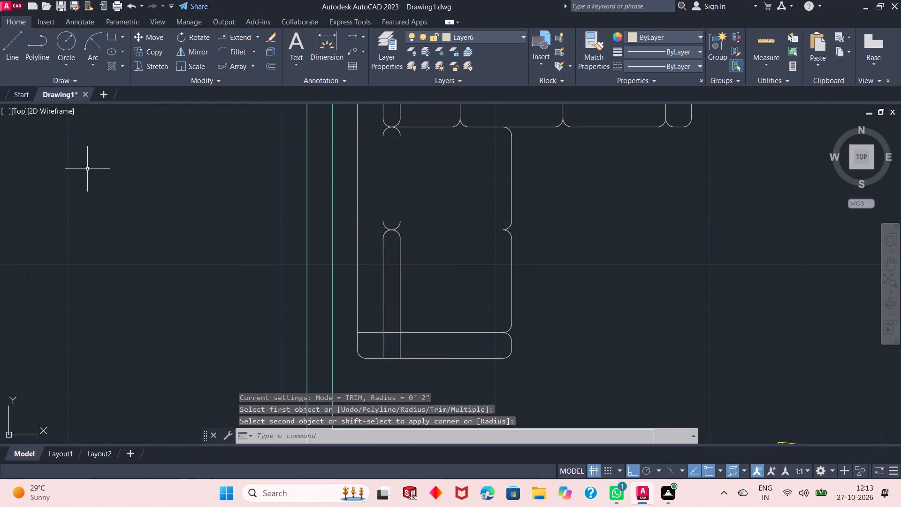
click(11, 46)
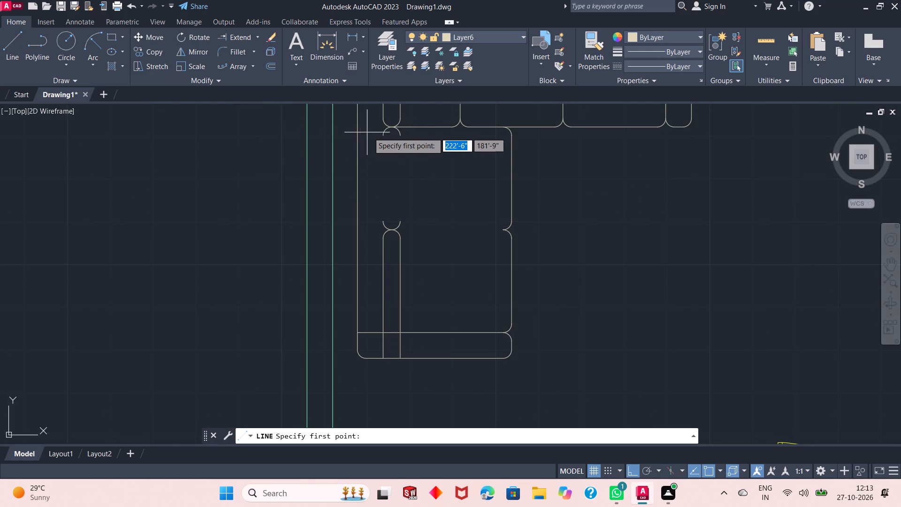
click(382, 137)
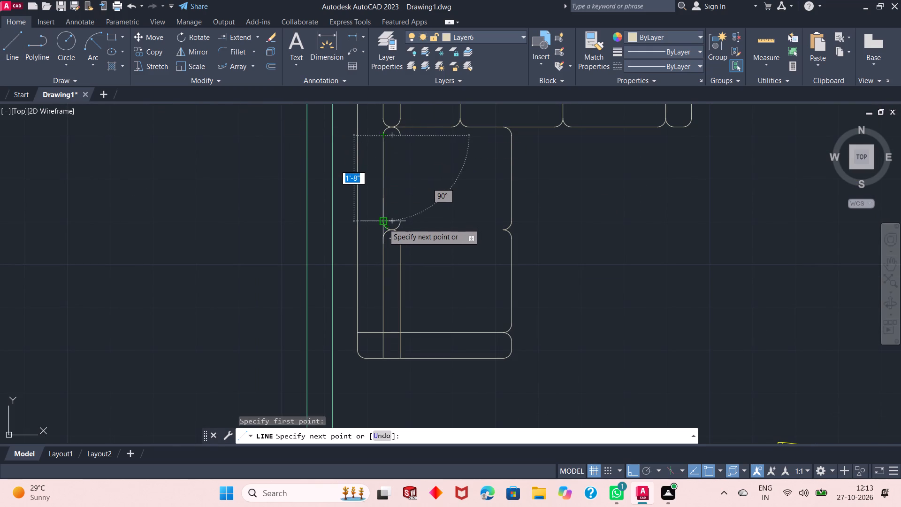
click(383, 223)
right_click(418, 194)
click(438, 202)
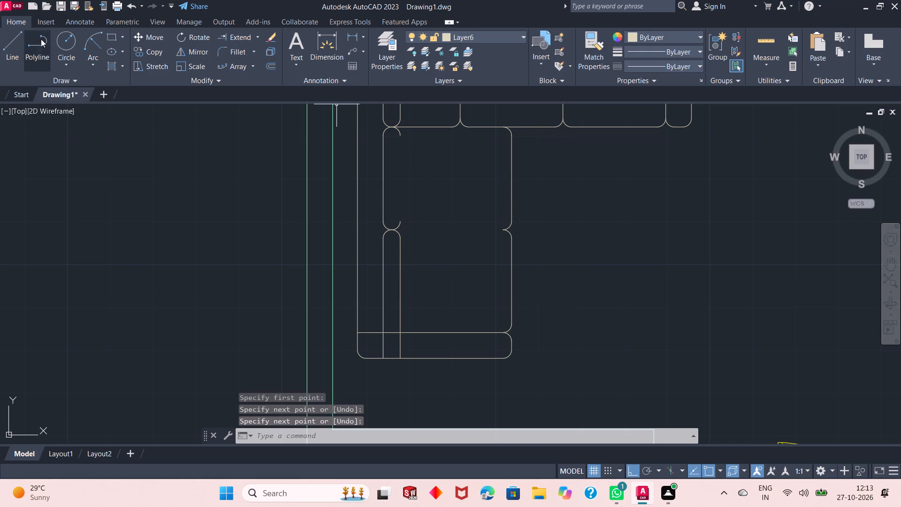
click(17, 47)
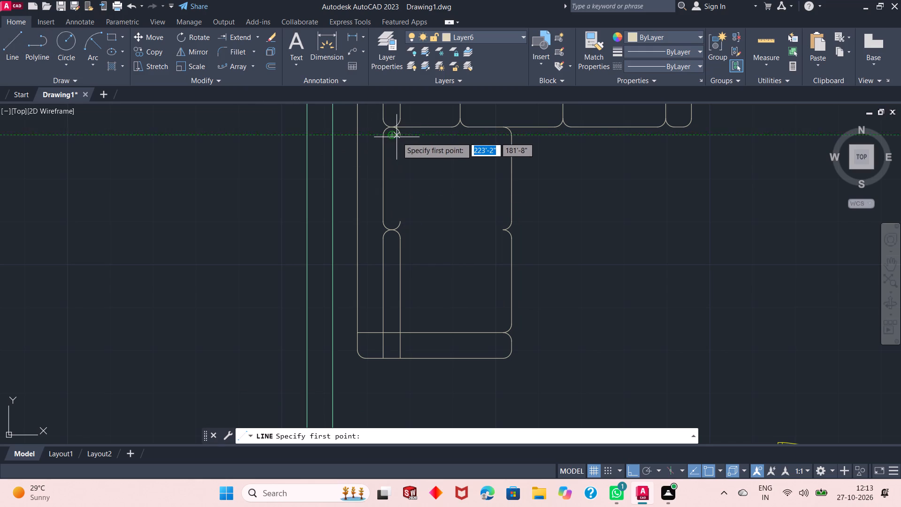
click(397, 137)
click(402, 218)
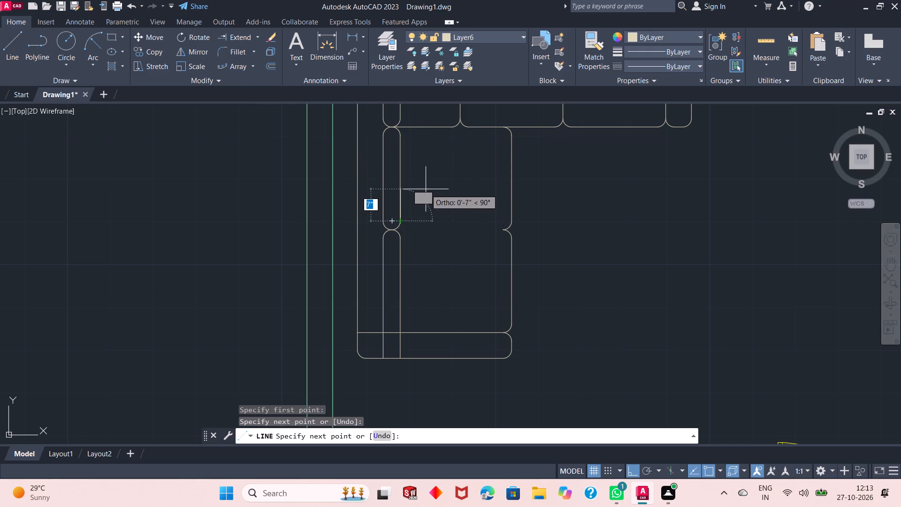
right_click(435, 182)
click(450, 187)
Redraw the divider between the two western seats from the eastern rounded corners to where the cushions' rounded ends meet.
click(17, 42)
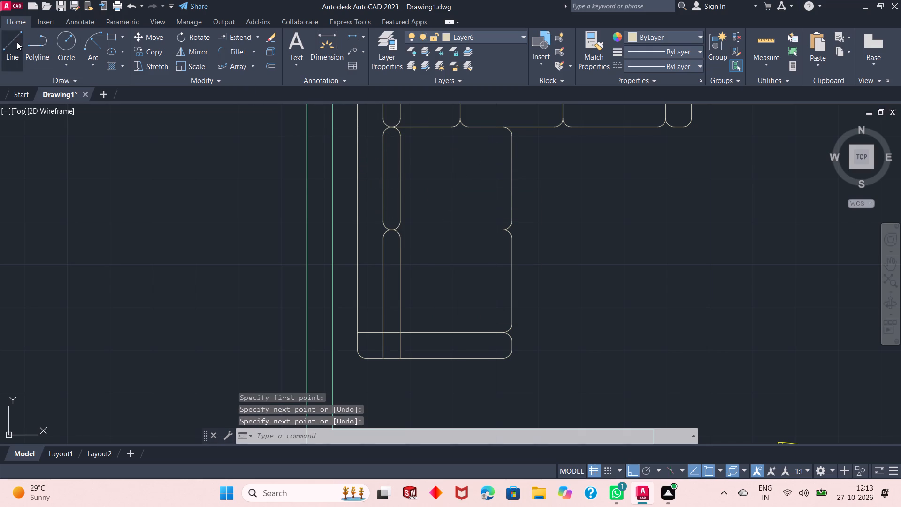
click(503, 227)
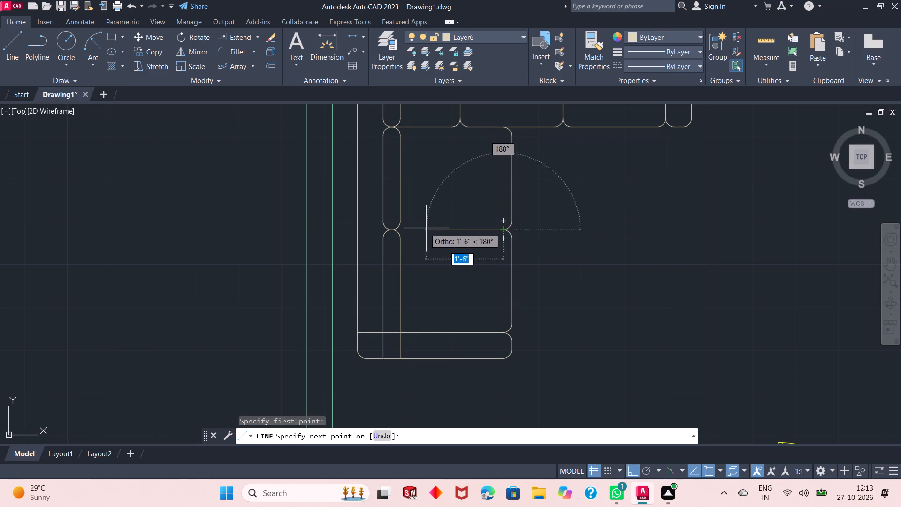
click(391, 229)
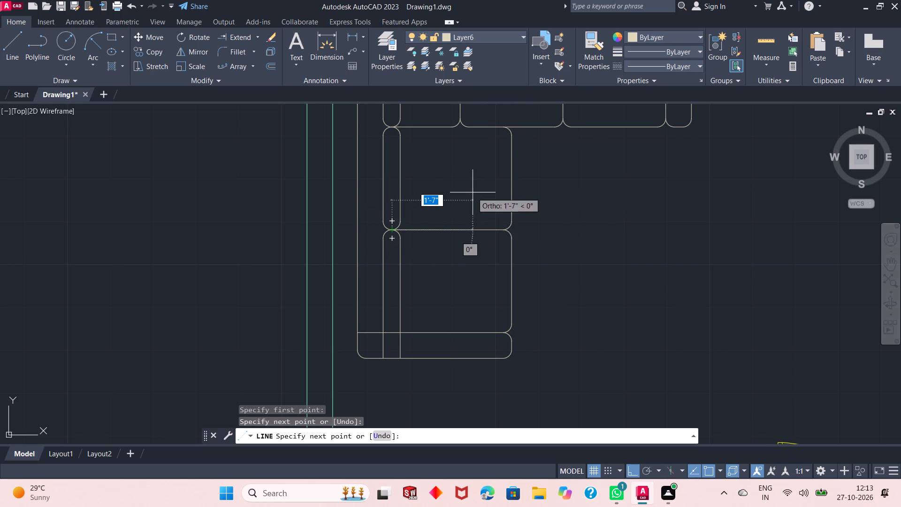
right_click(473, 192)
click(493, 201)
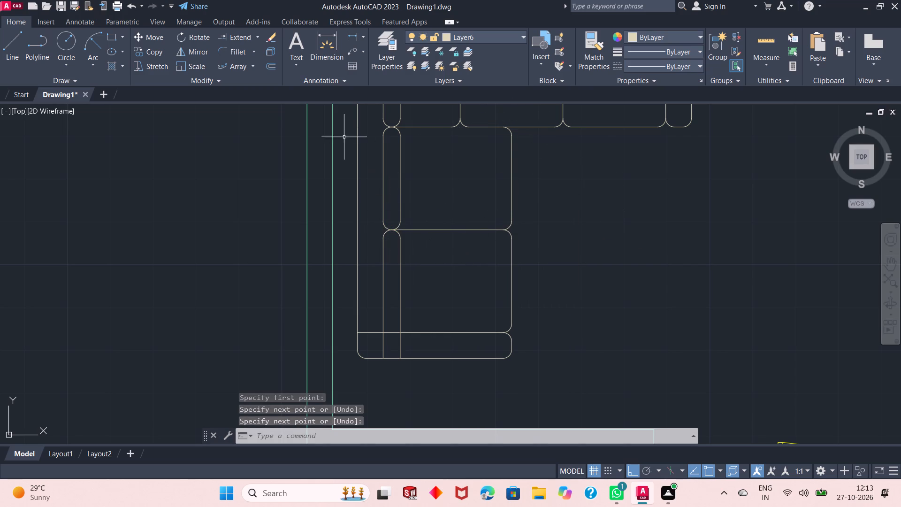
Round the southern end of the western wing's lower back cushion by filleting both cushion lines with the armrest line at 2" radius.
scroll(393, 258, down, 1)
scroll(397, 307, up, 2)
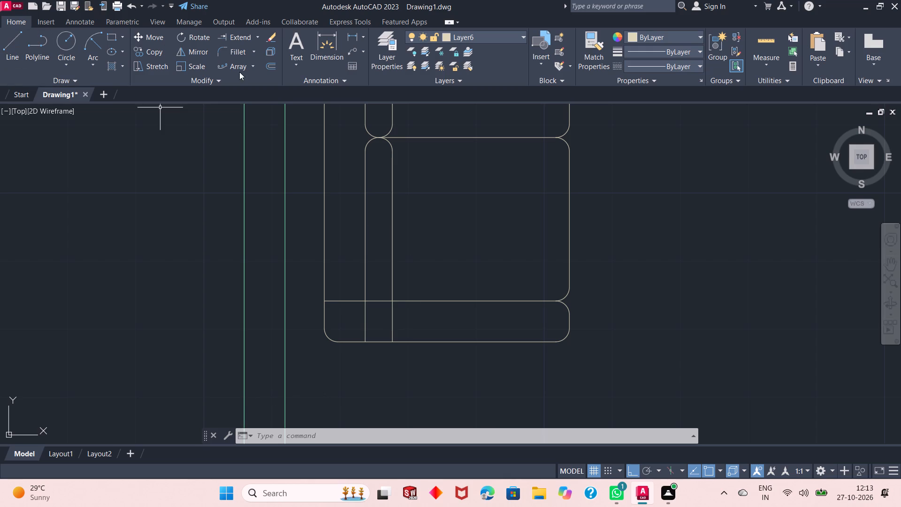
click(245, 56)
scroll(382, 307, up, 1)
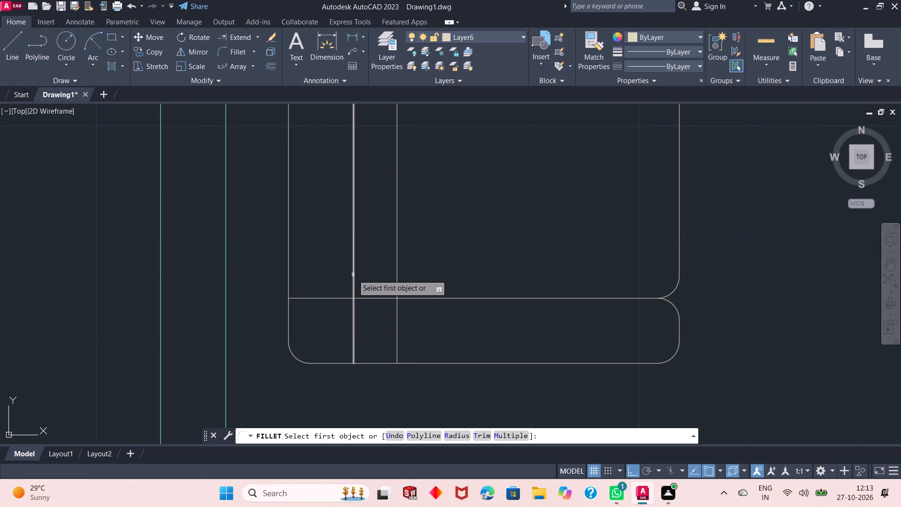
click(353, 275)
click(365, 300)
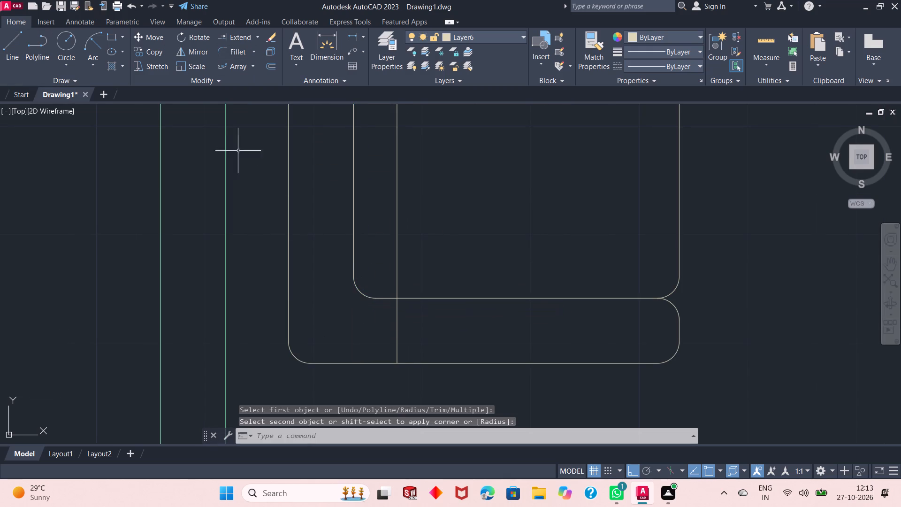
click(225, 55)
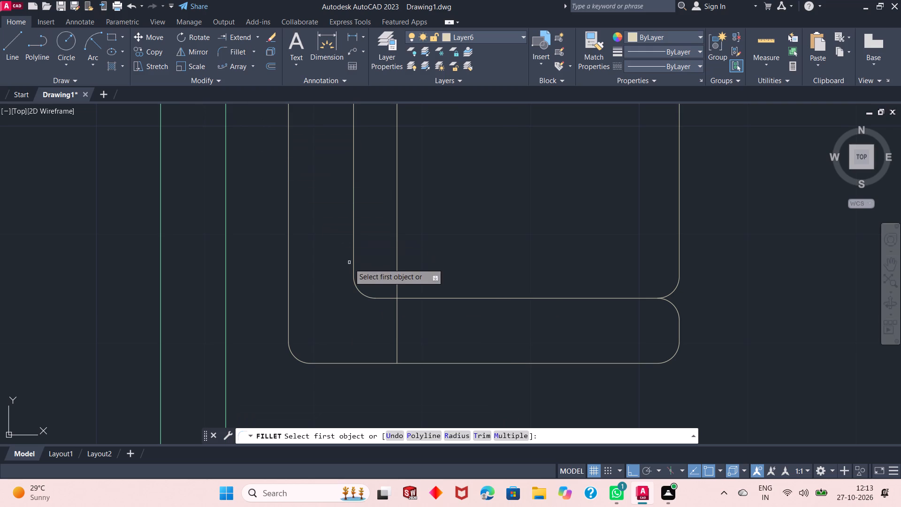
click(399, 268)
click(397, 271)
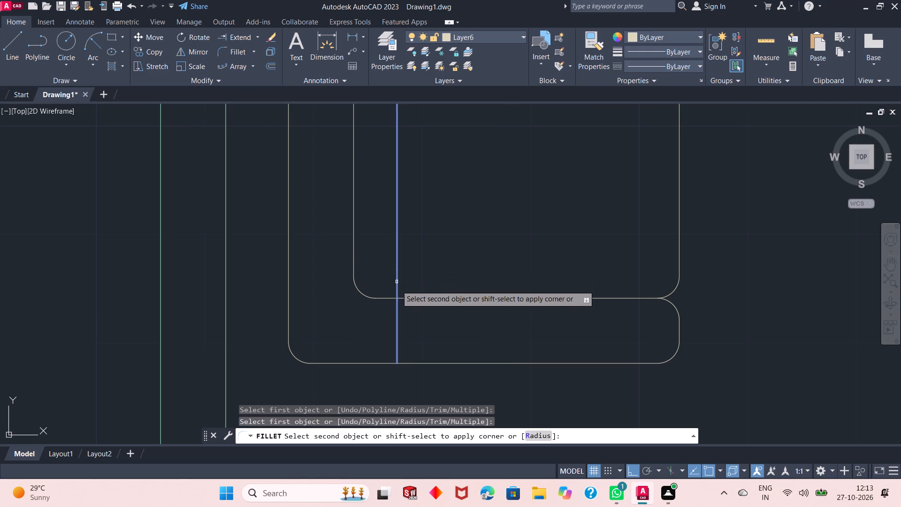
click(388, 298)
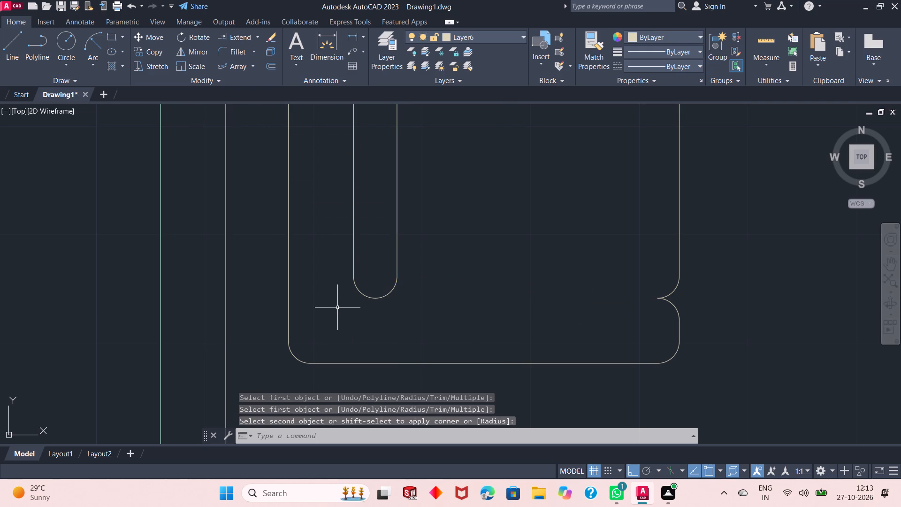
Redraw the line between the lower seat and the southern armrest, about 2'-2" from the eastern rounded corners to the cushion's rounded end.
scroll(335, 314, down, 2)
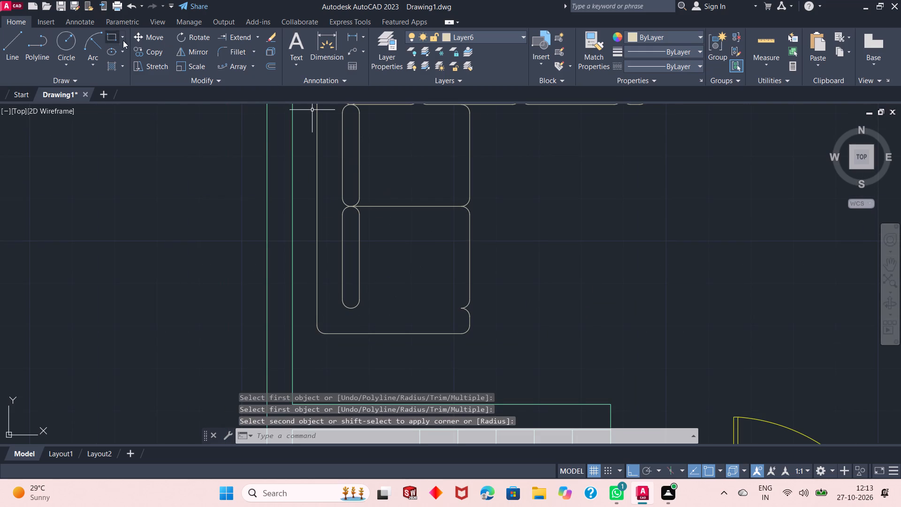
click(5, 44)
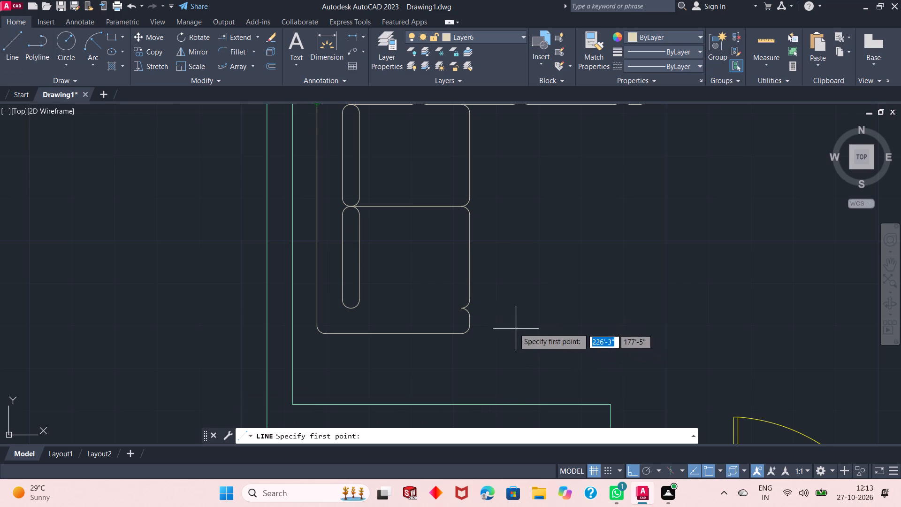
click(460, 310)
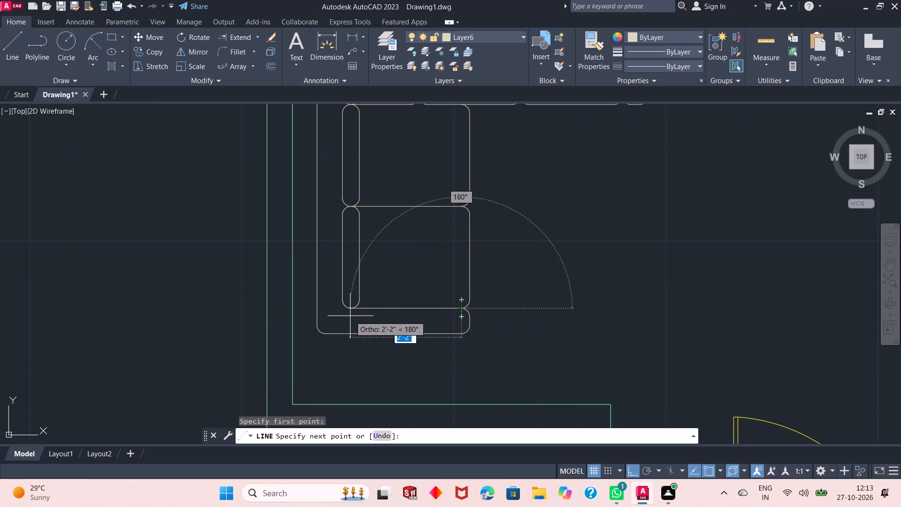
click(350, 309)
right_click(435, 271)
click(451, 277)
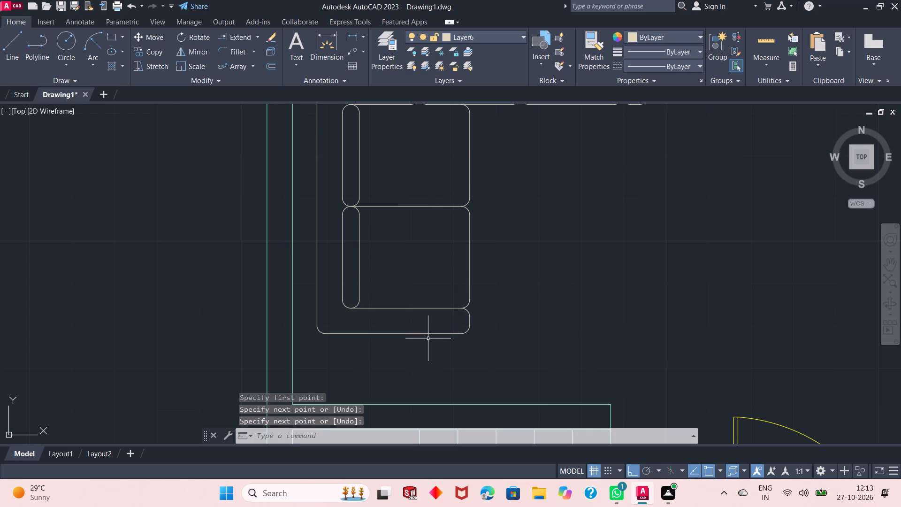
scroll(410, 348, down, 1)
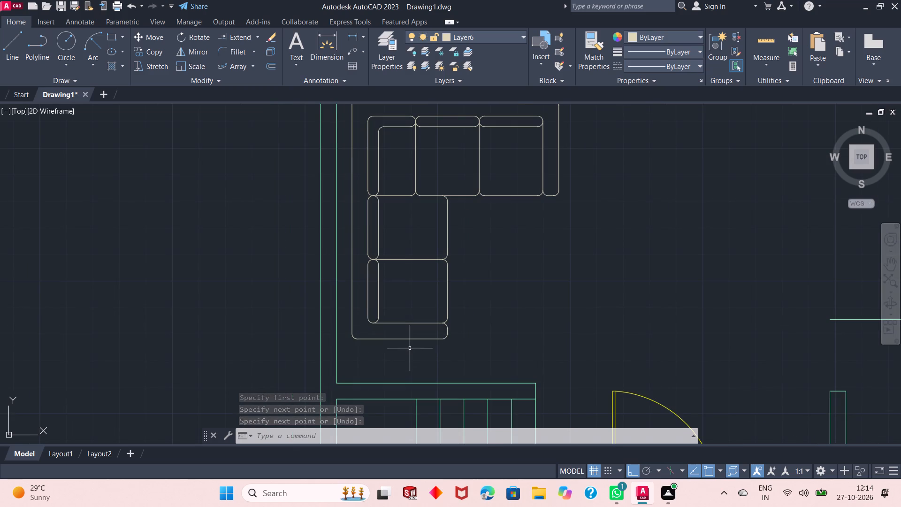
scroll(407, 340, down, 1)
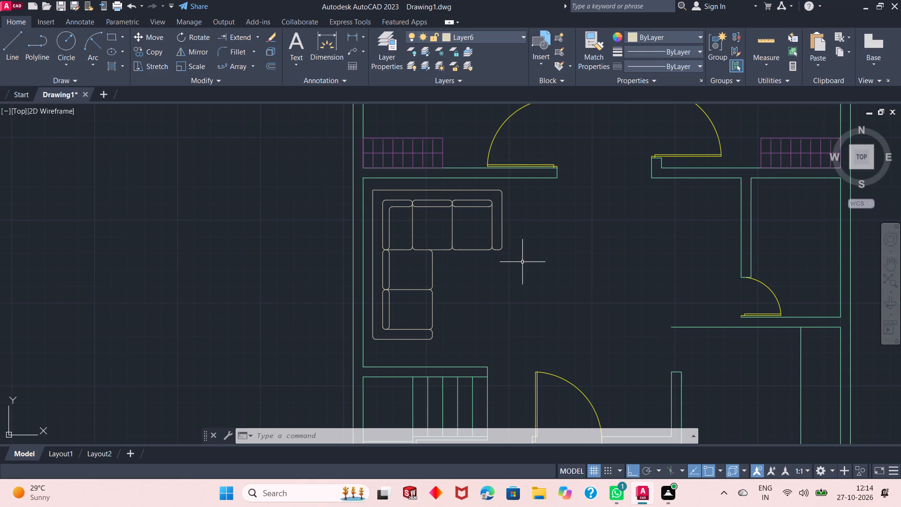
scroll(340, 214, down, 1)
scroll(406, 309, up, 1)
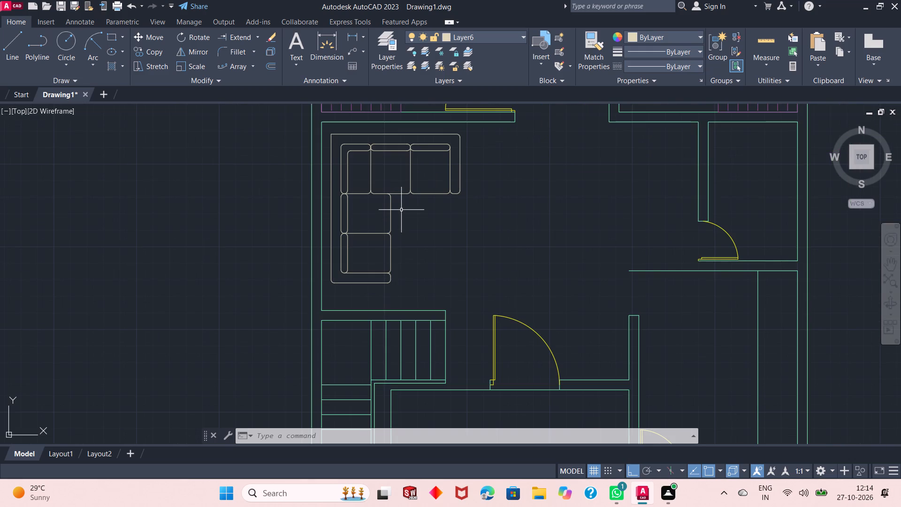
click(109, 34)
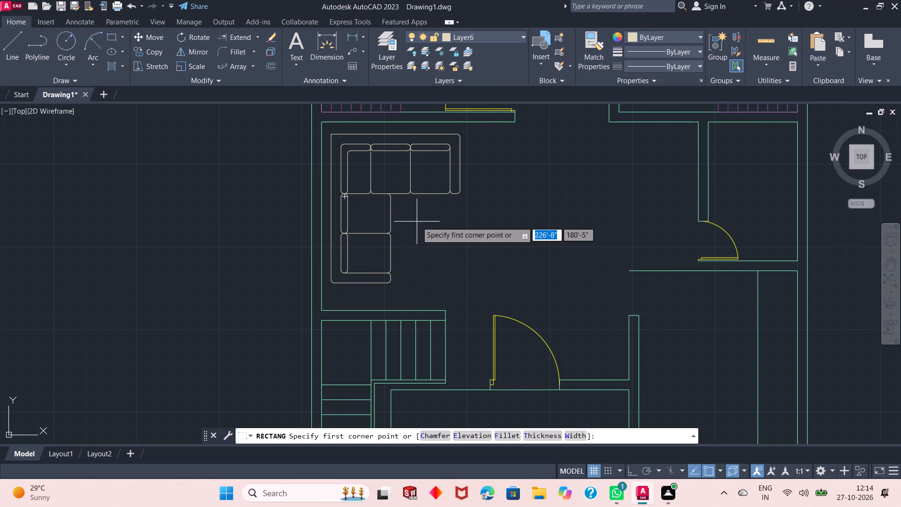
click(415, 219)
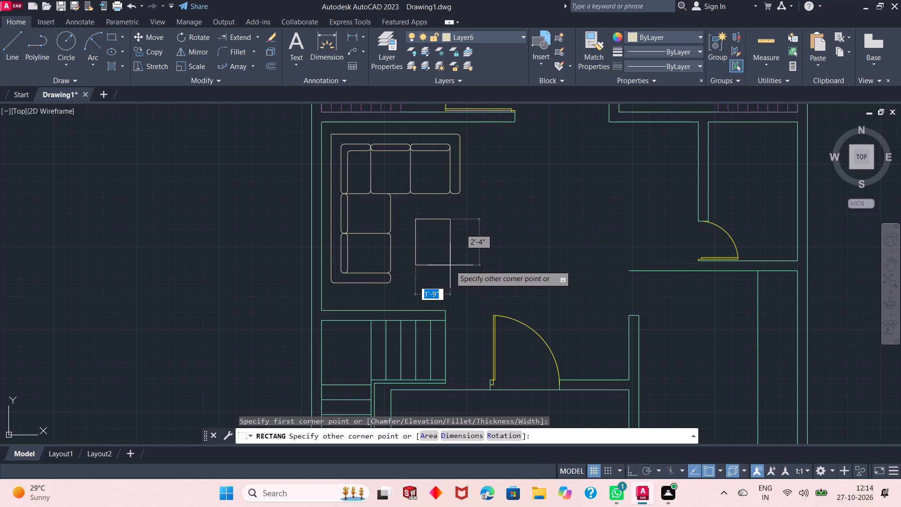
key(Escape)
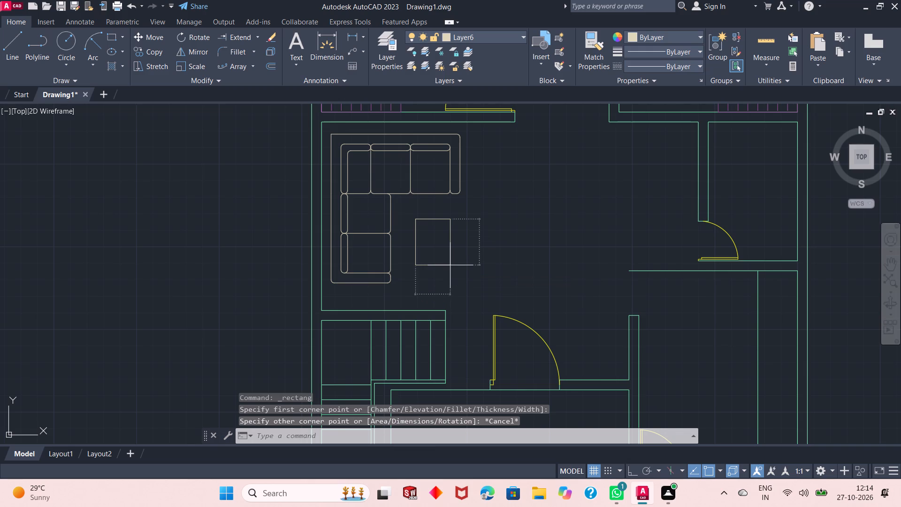
Make Layer3 the current layer.
click(480, 35)
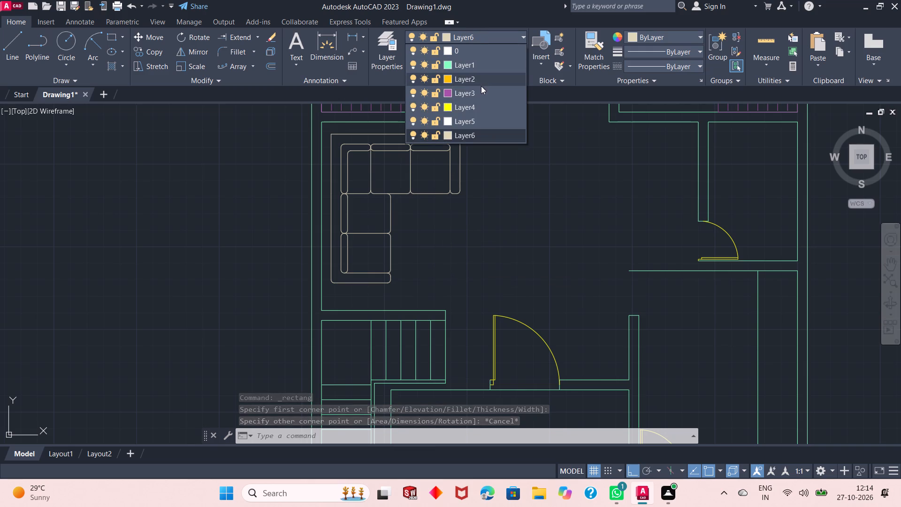
click(481, 88)
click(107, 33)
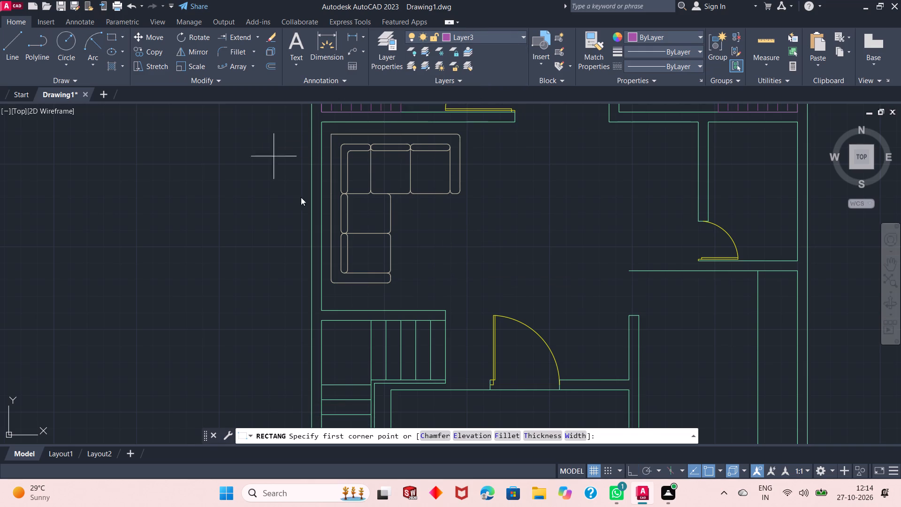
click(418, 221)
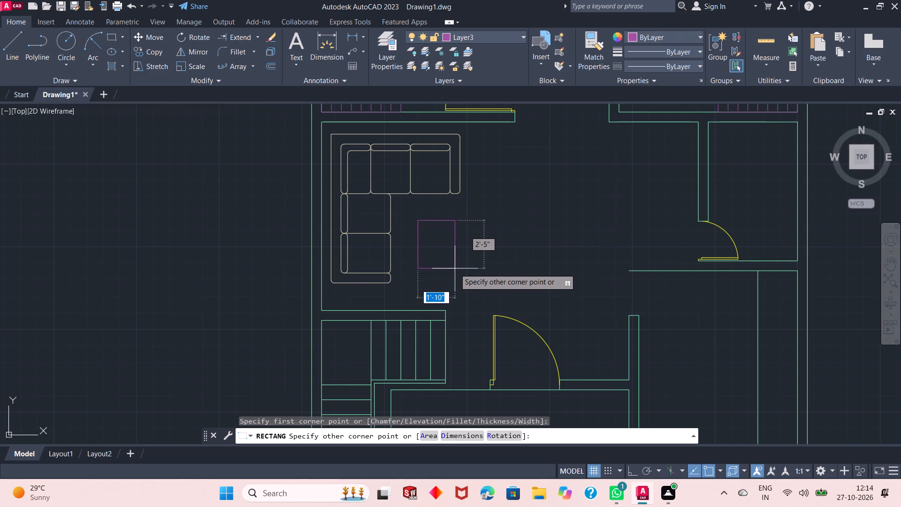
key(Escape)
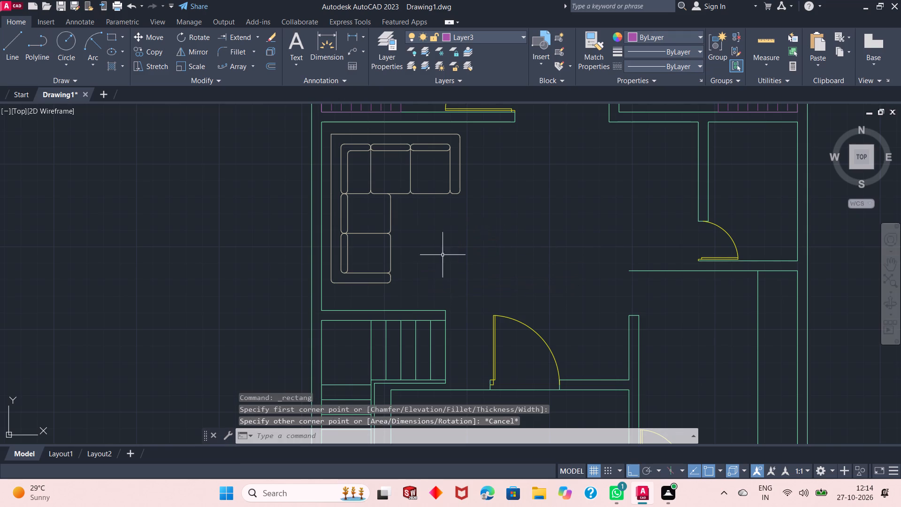
Draw a rectangular coffee table about 1'-10" wide by 2'-2" deep in the open area east of the sofa's western wing.
click(113, 38)
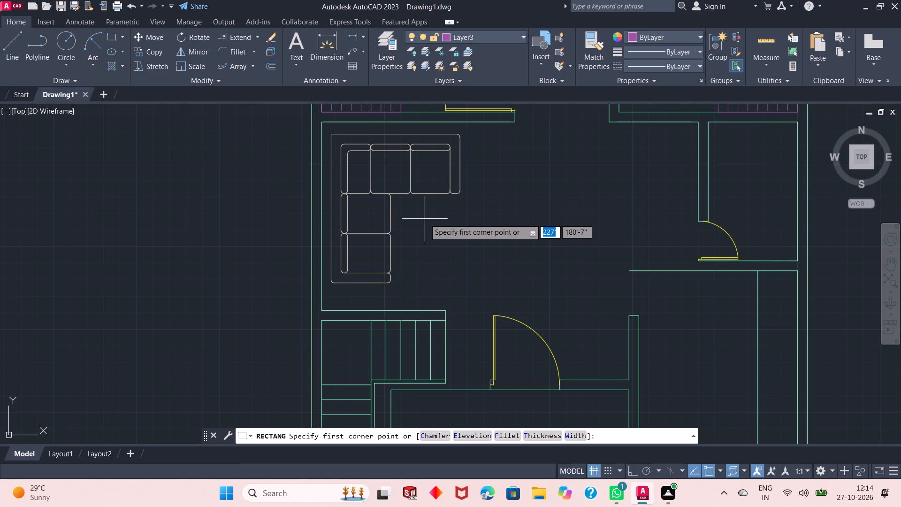
scroll(406, 219, up, 1)
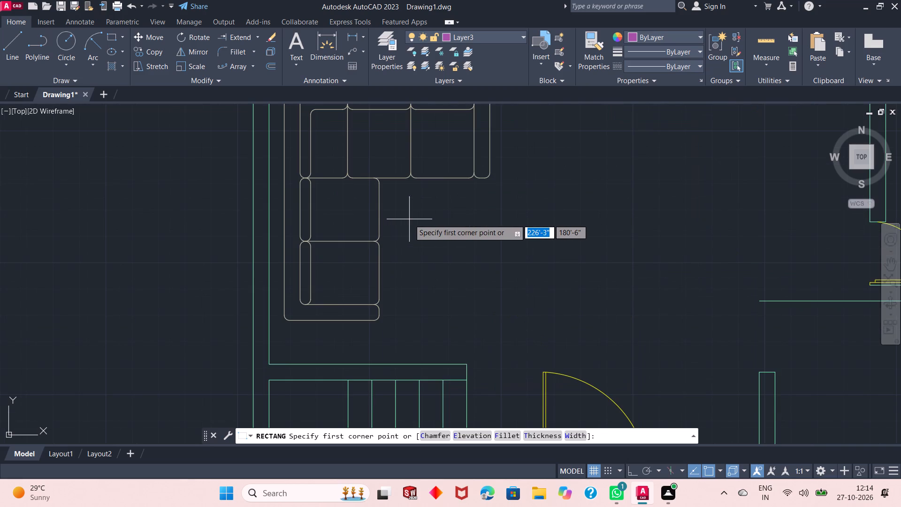
click(409, 219)
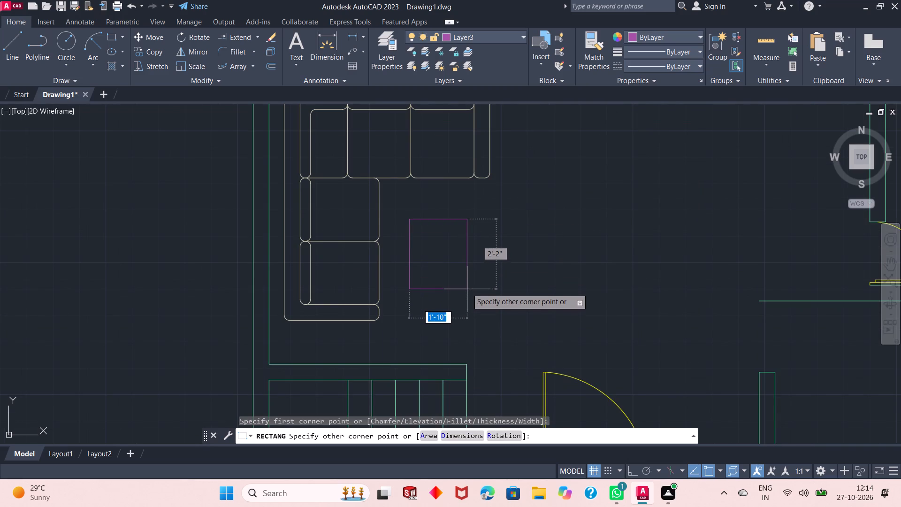
click(467, 288)
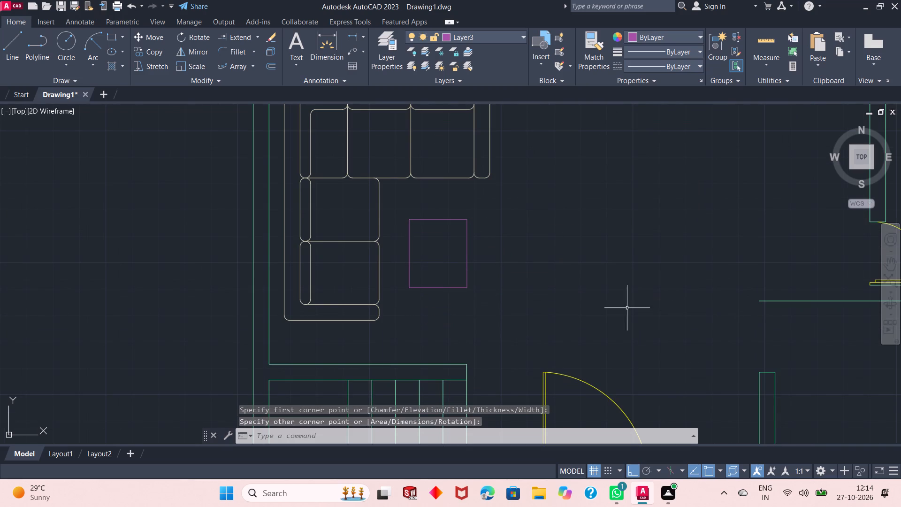
Draw a narrow rectangle about 2'-6" long just north of the staircase wall, near the wall's eastern end.
scroll(493, 294, up, 2)
scroll(493, 293, down, 4)
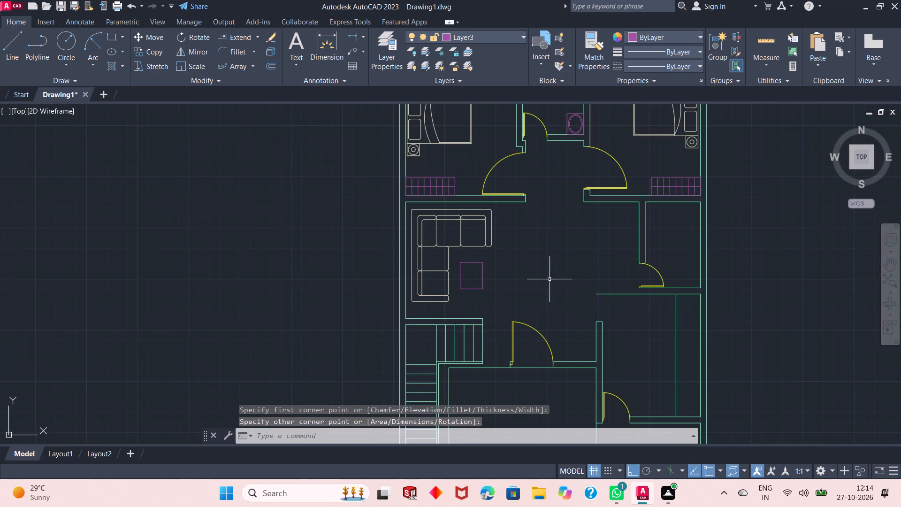
scroll(524, 279, up, 2)
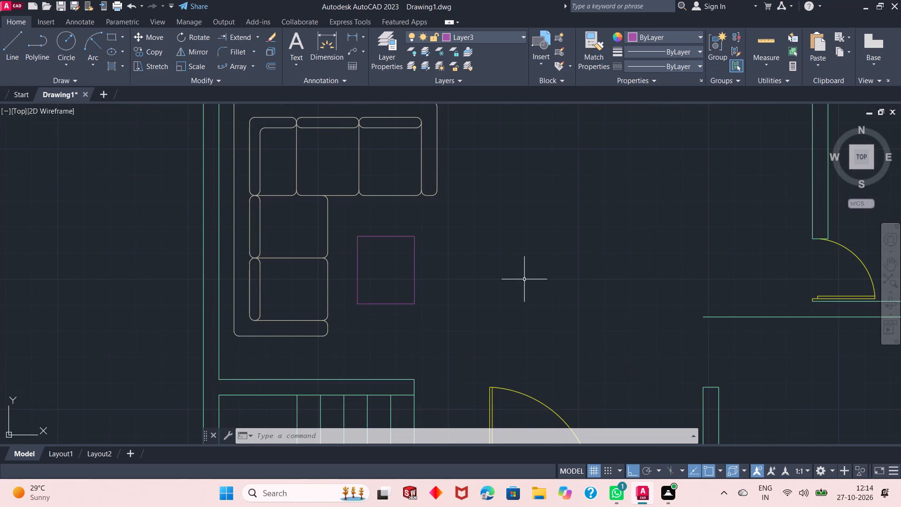
scroll(402, 183, down, 1)
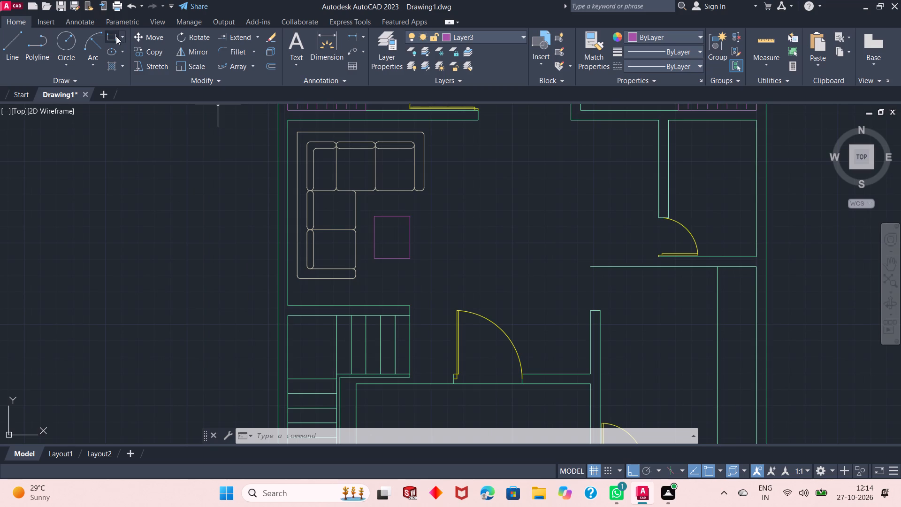
click(113, 36)
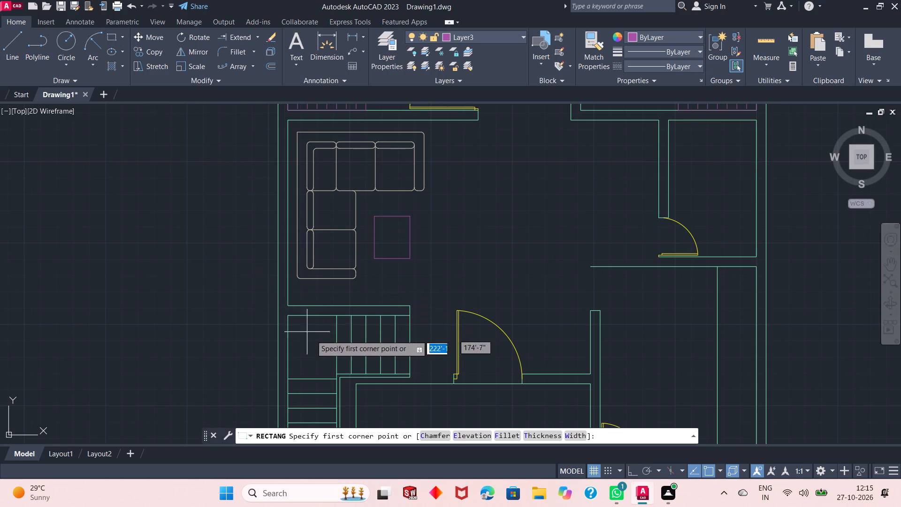
scroll(376, 323, up, 2)
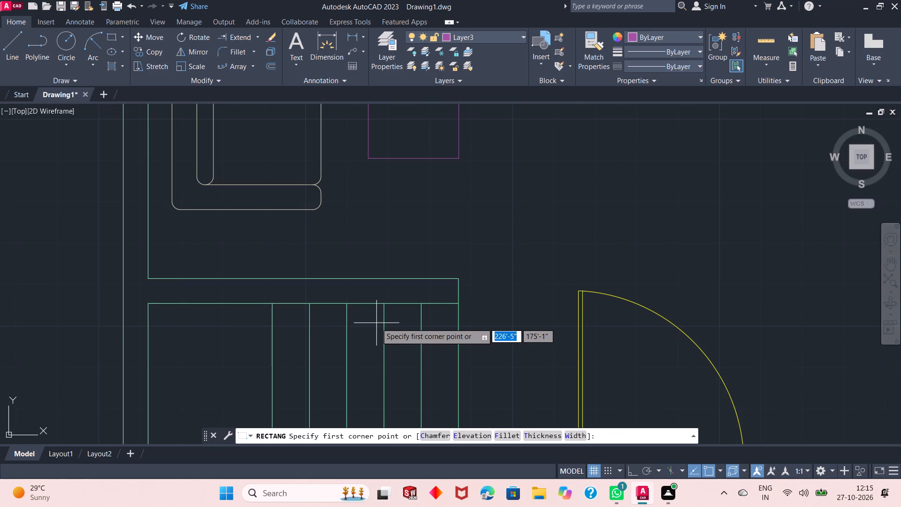
scroll(334, 266, up, 2)
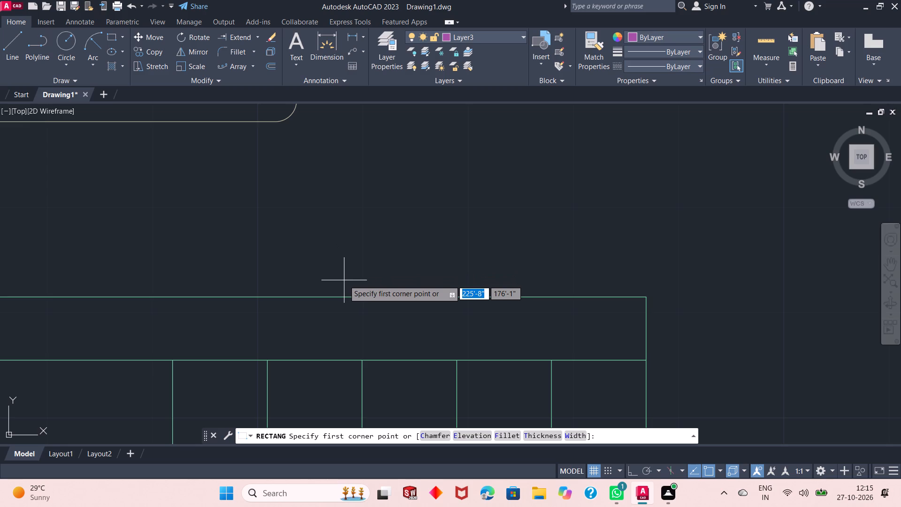
click(335, 288)
scroll(335, 288, down, 2)
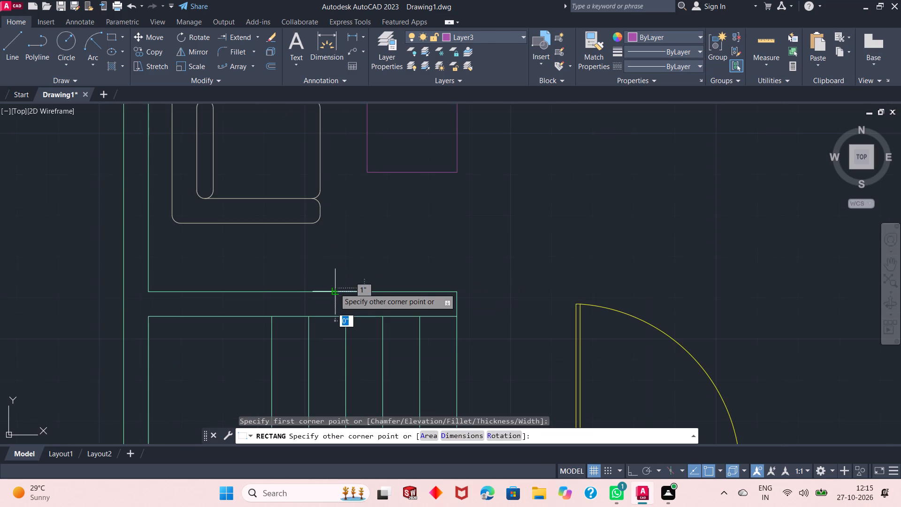
click(459, 262)
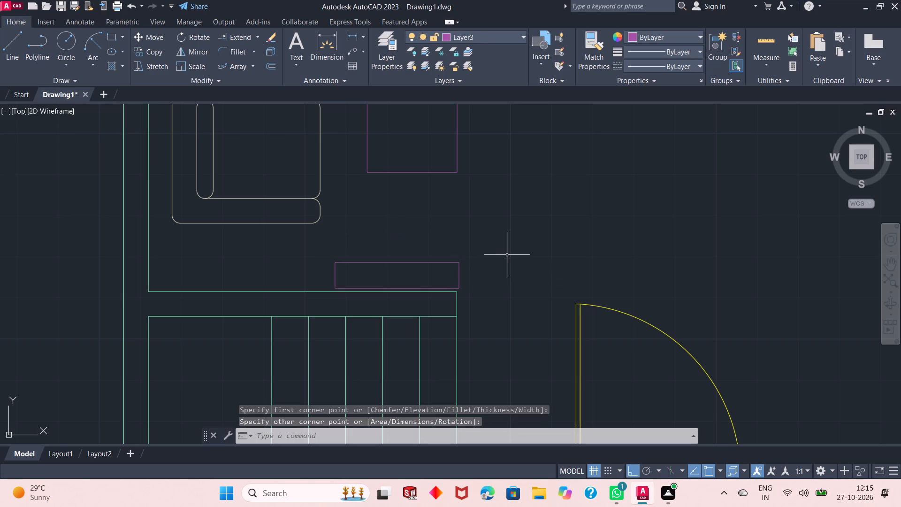
Draw a thin rectangle about 1'-9" long by 1" deep, roughly centred inside the wall unit north of the staircase.
scroll(402, 272, up, 2)
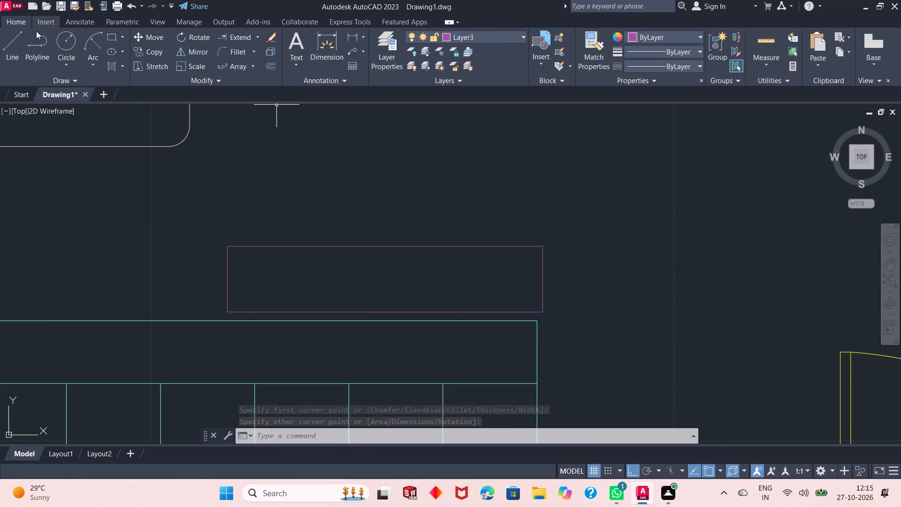
click(108, 38)
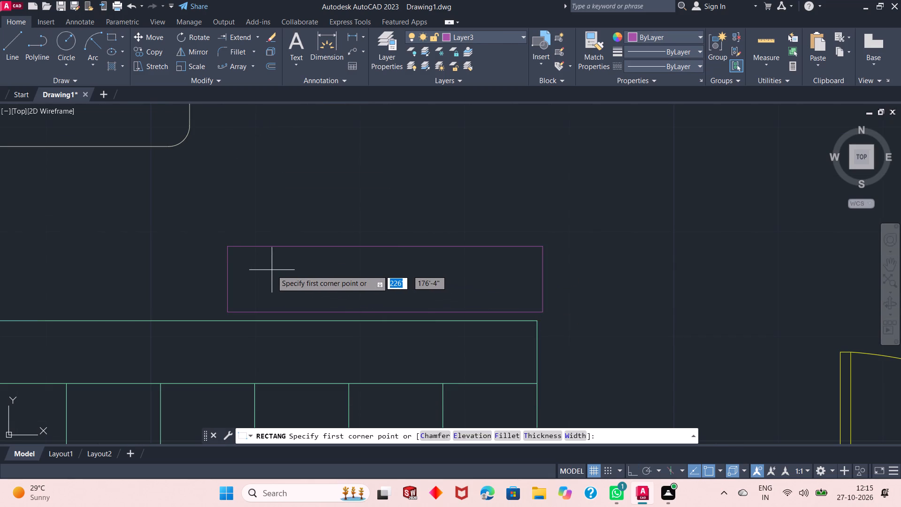
scroll(291, 288, up, 1)
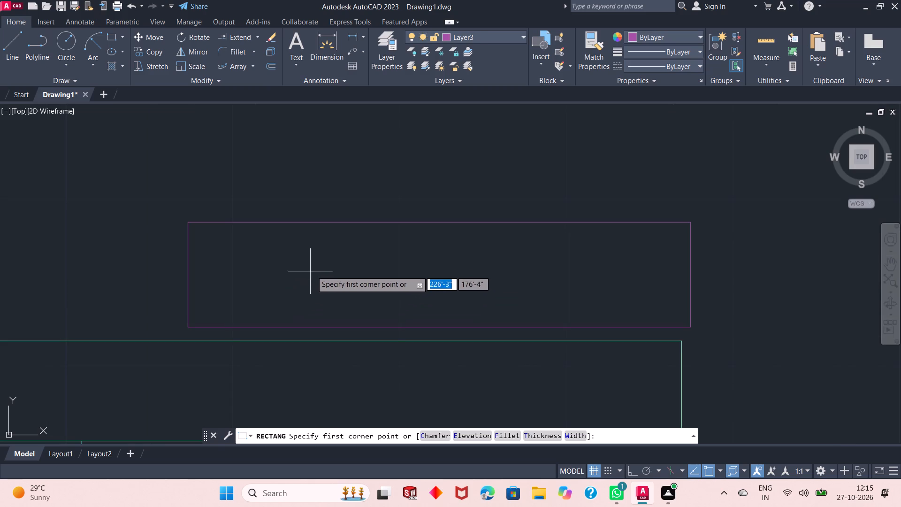
click(262, 266)
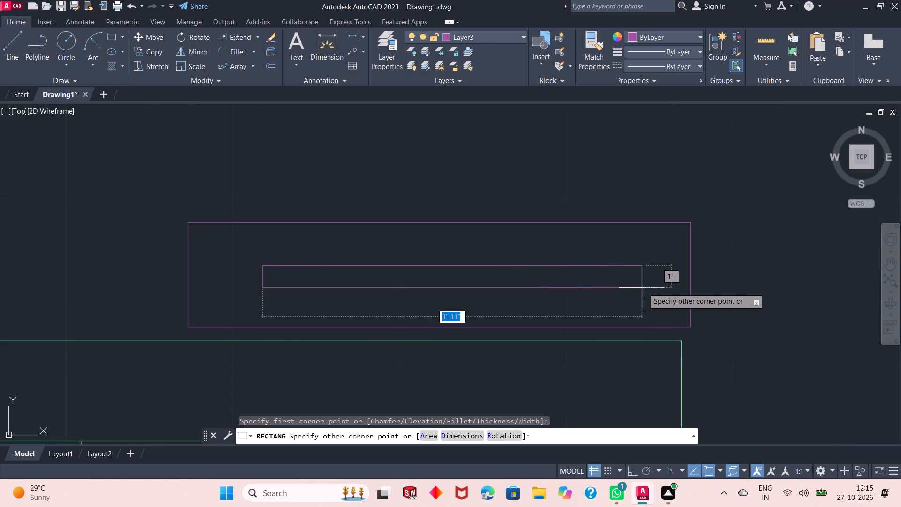
click(619, 289)
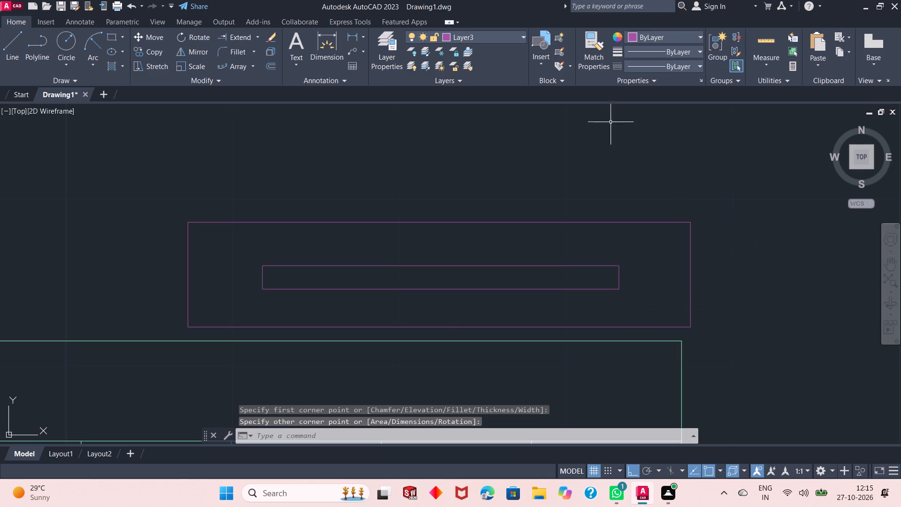
Measure the wall unit and the clearance around the thin rectangle inside it.
click(768, 40)
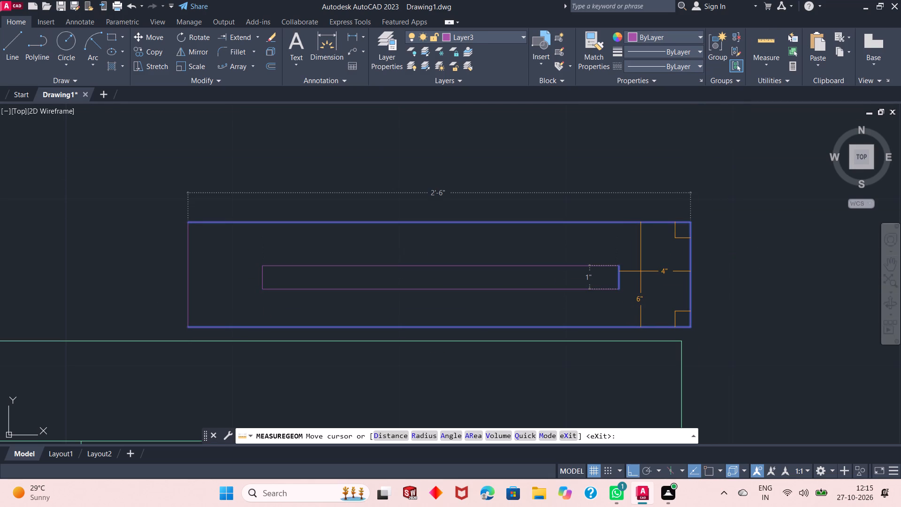
key(Escape)
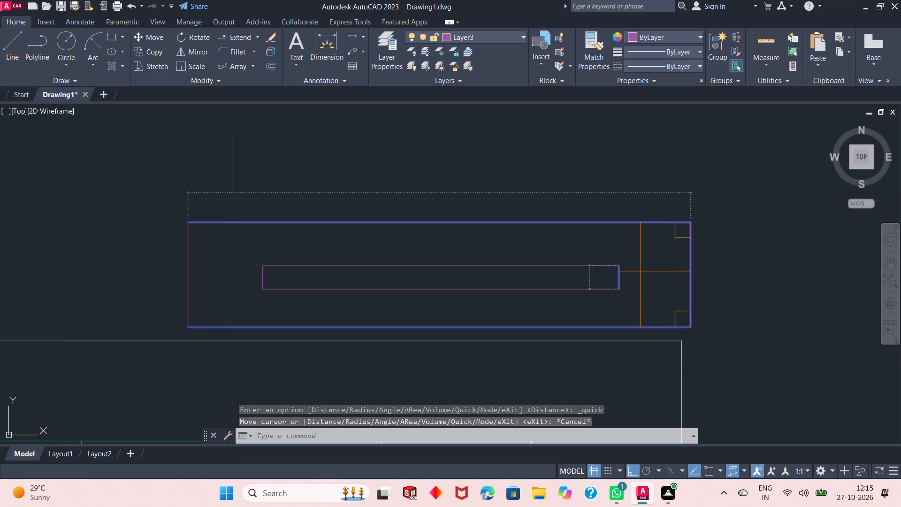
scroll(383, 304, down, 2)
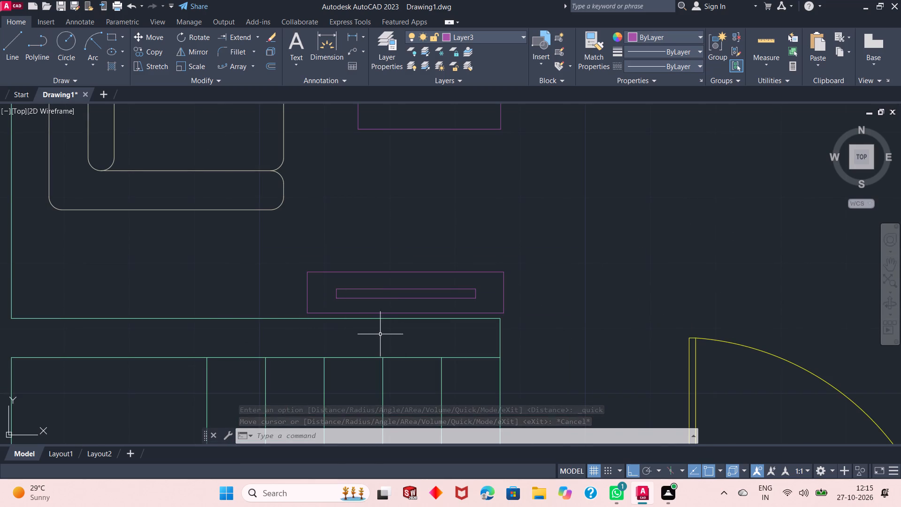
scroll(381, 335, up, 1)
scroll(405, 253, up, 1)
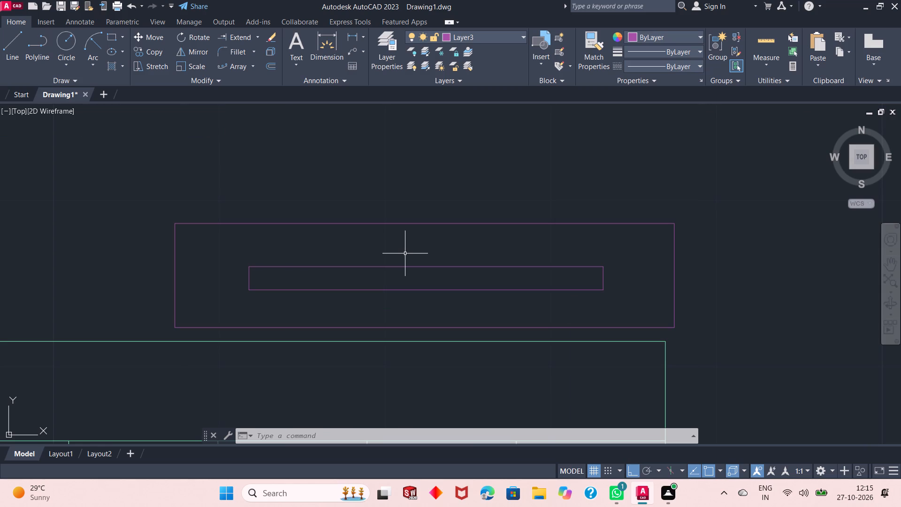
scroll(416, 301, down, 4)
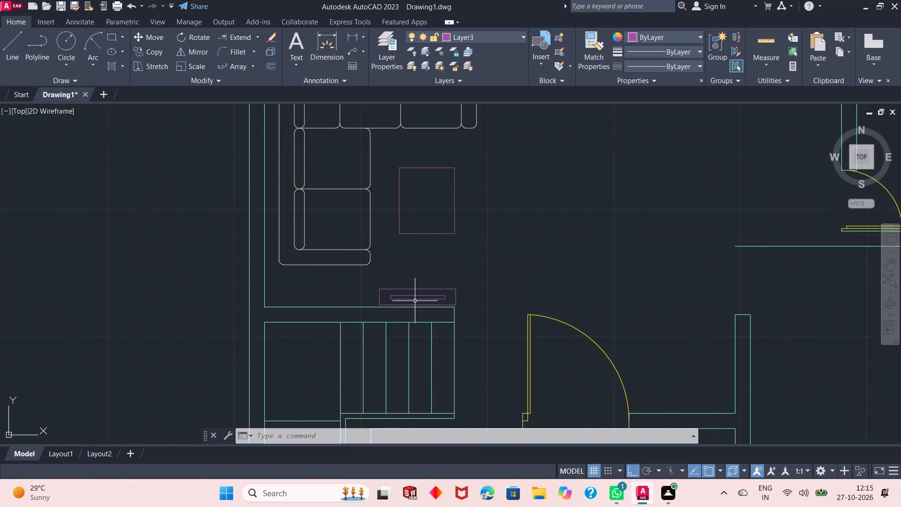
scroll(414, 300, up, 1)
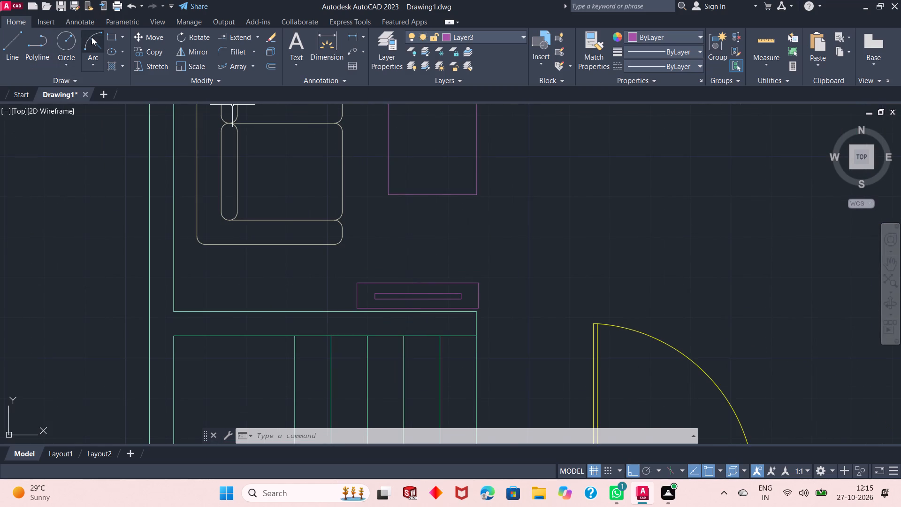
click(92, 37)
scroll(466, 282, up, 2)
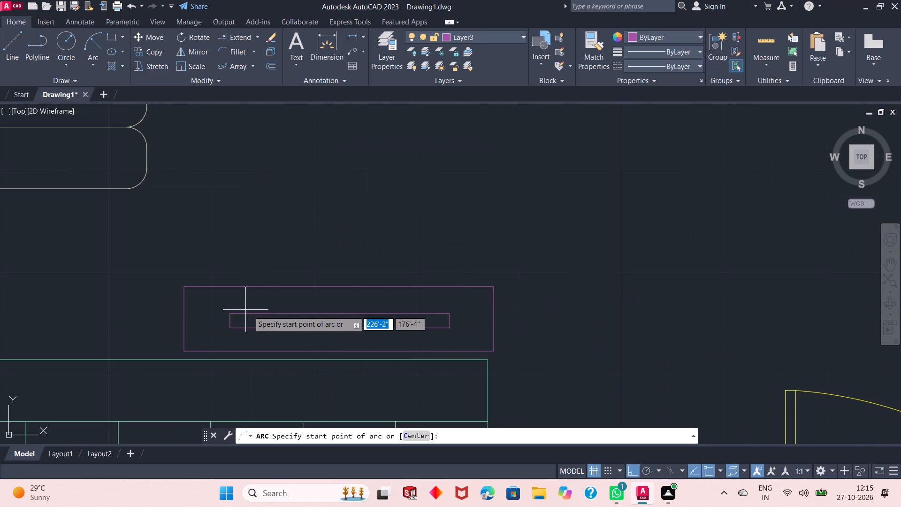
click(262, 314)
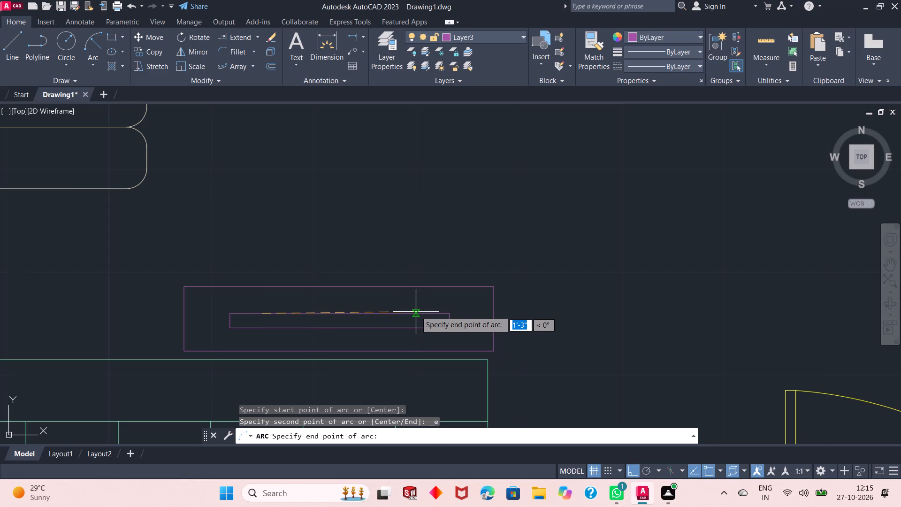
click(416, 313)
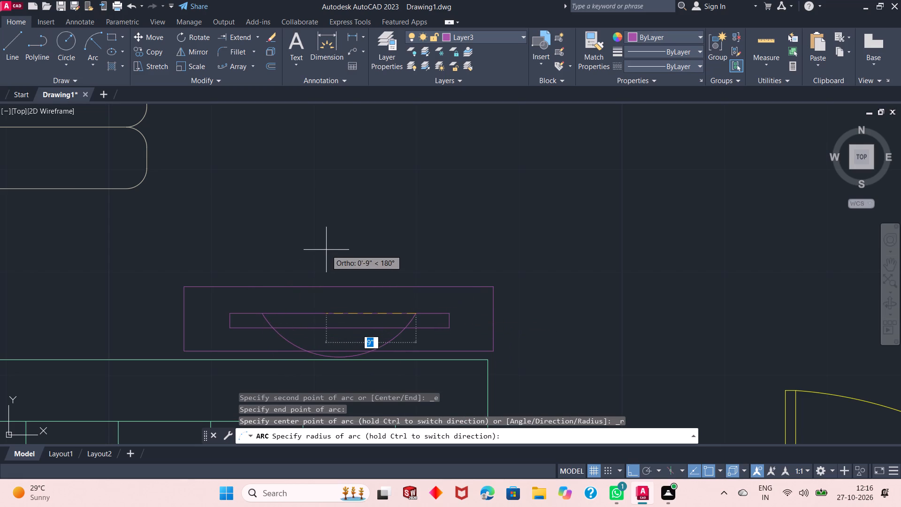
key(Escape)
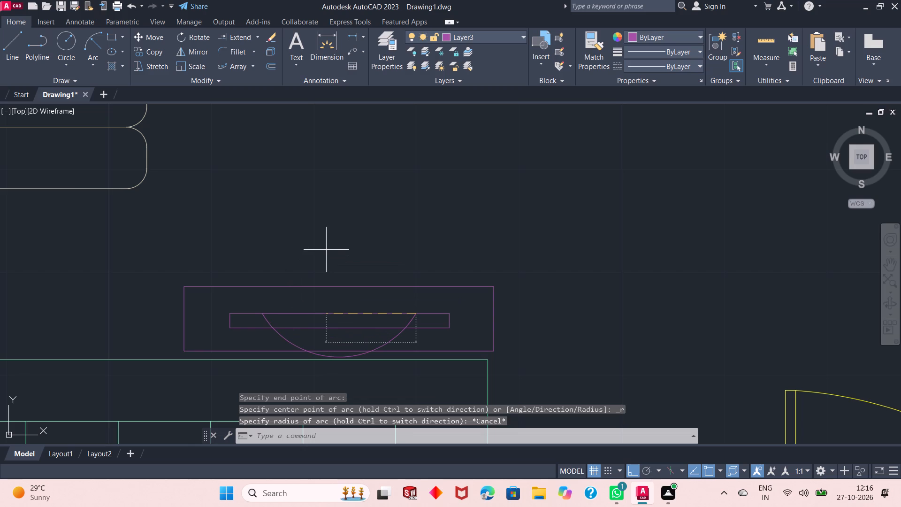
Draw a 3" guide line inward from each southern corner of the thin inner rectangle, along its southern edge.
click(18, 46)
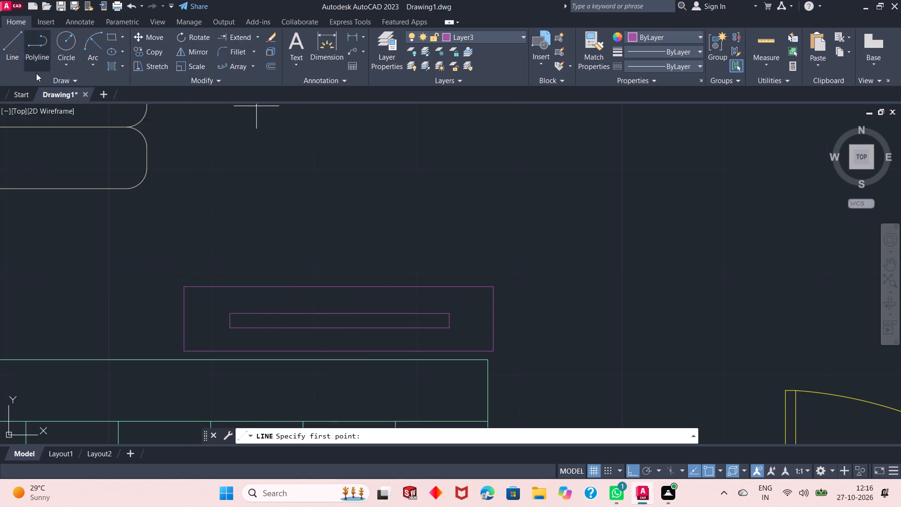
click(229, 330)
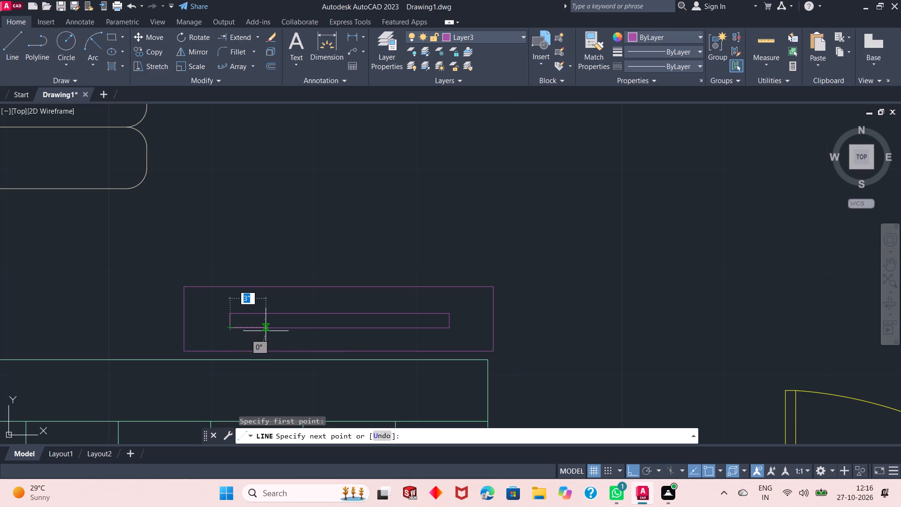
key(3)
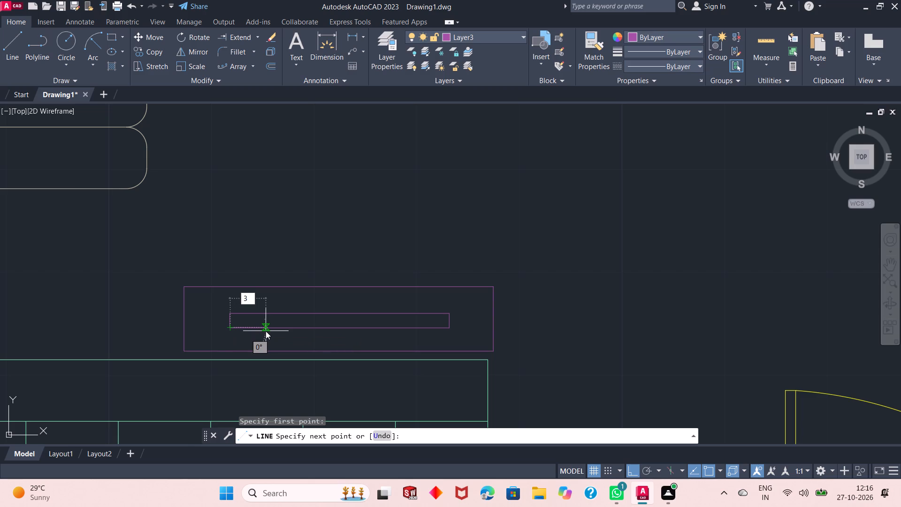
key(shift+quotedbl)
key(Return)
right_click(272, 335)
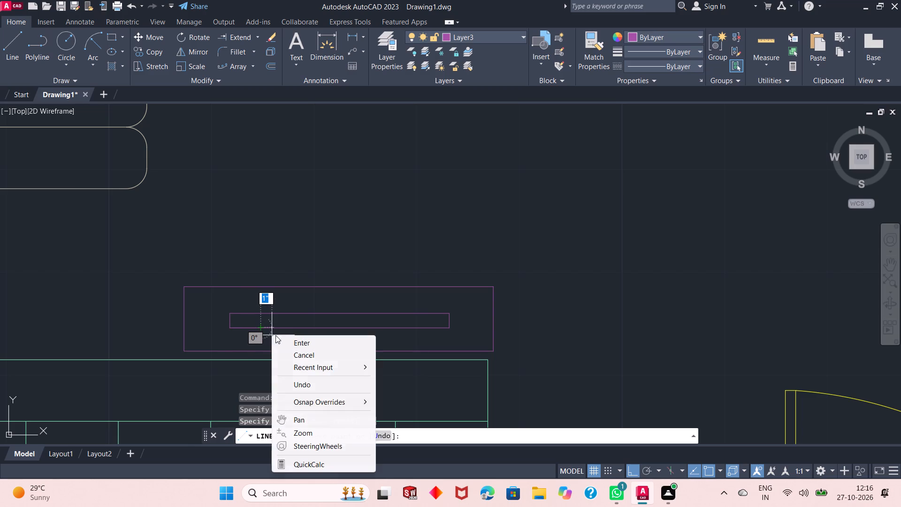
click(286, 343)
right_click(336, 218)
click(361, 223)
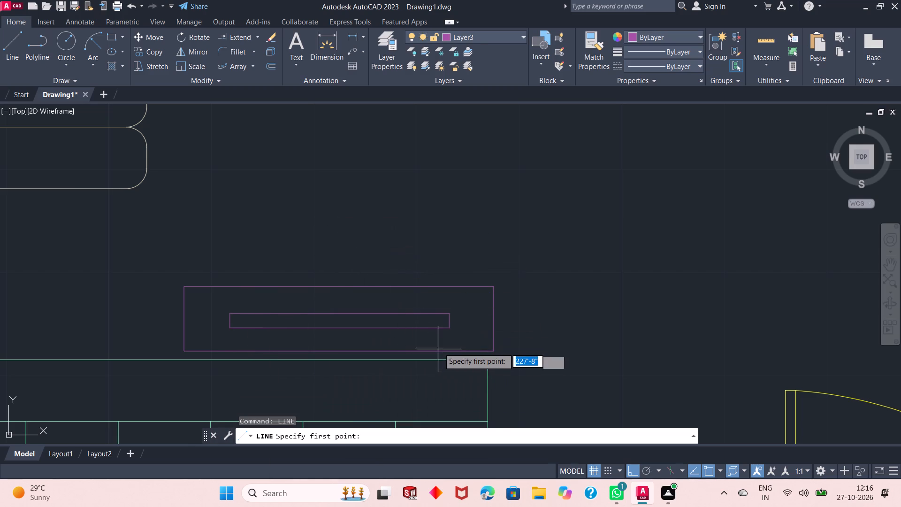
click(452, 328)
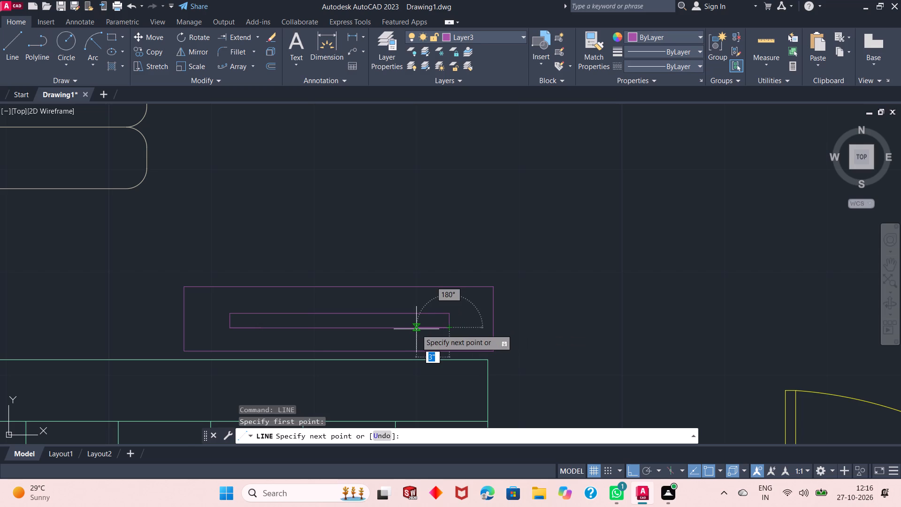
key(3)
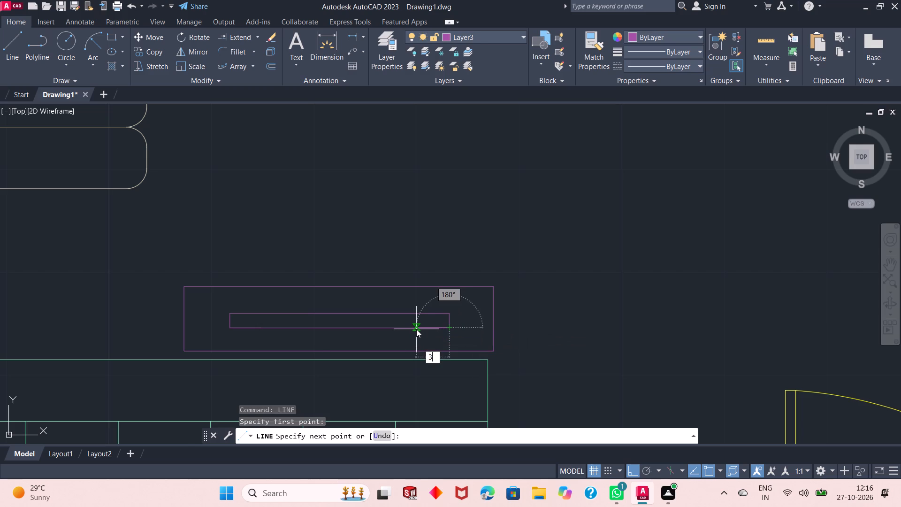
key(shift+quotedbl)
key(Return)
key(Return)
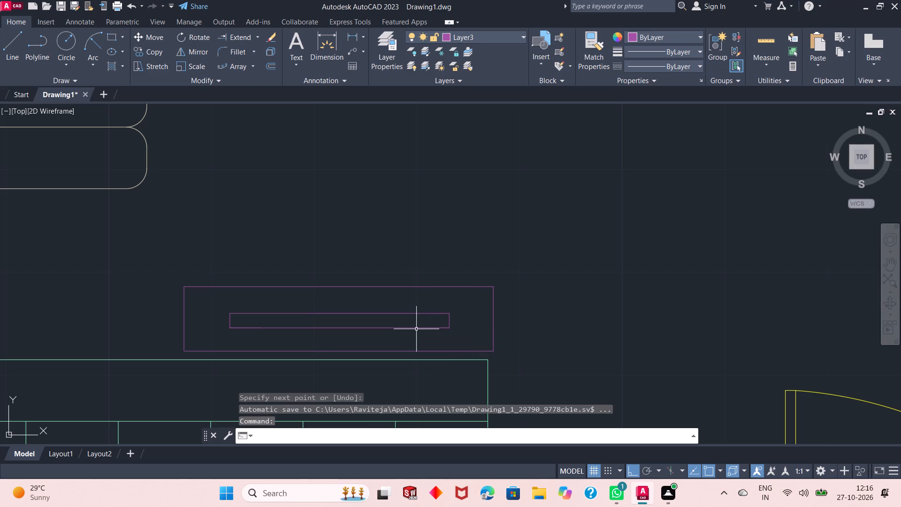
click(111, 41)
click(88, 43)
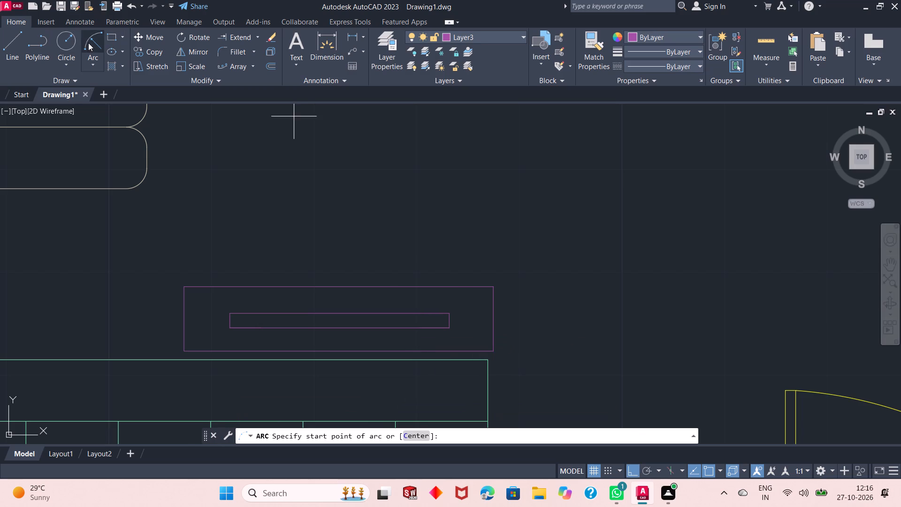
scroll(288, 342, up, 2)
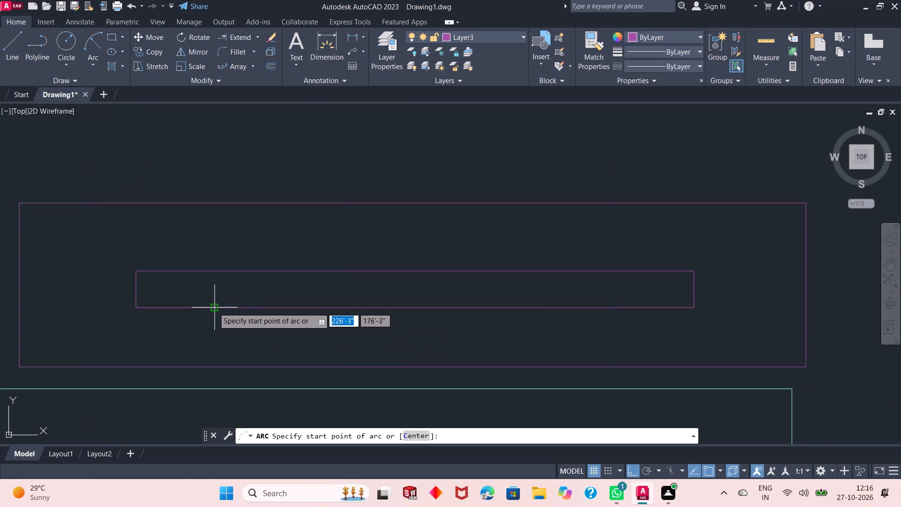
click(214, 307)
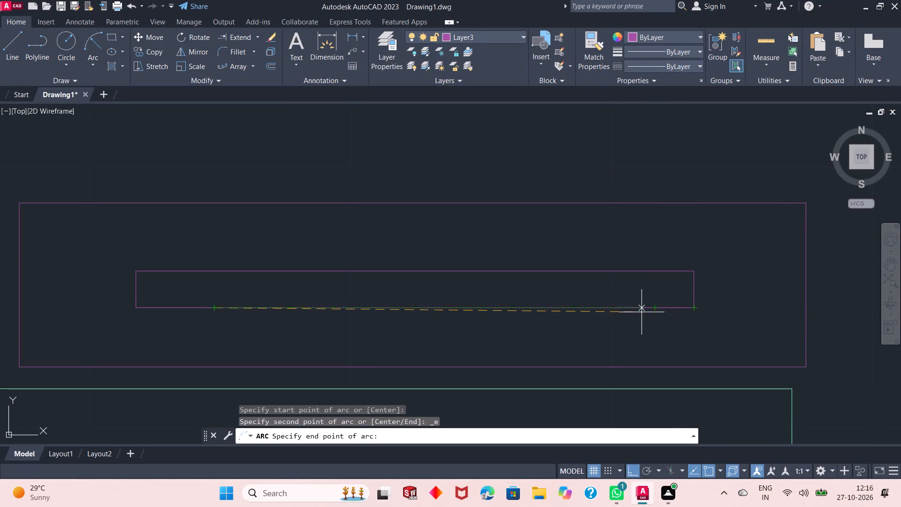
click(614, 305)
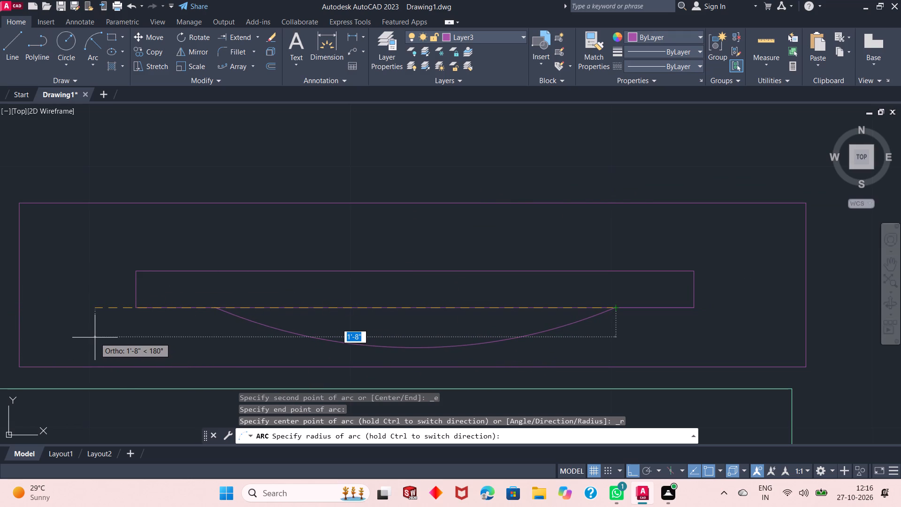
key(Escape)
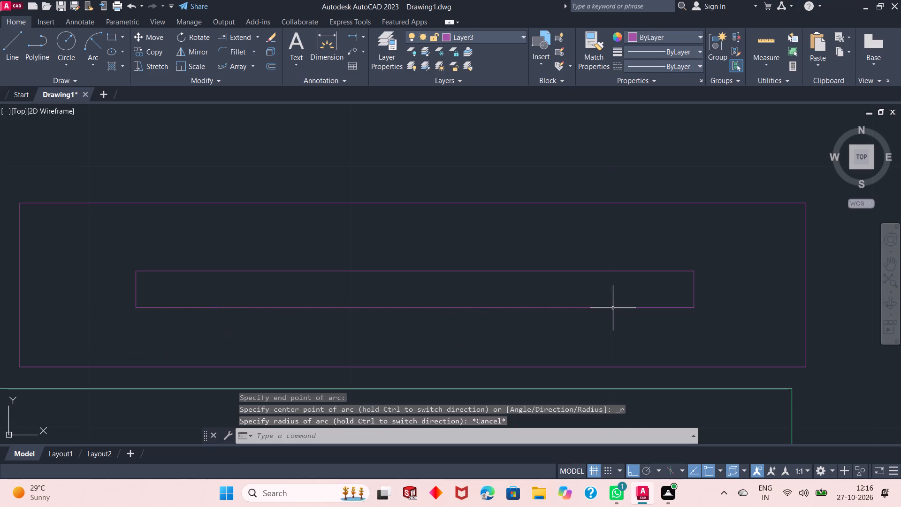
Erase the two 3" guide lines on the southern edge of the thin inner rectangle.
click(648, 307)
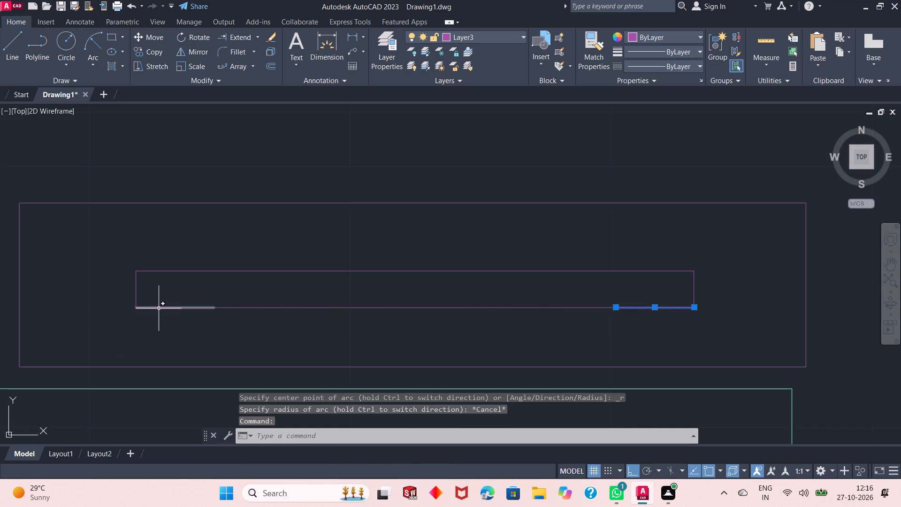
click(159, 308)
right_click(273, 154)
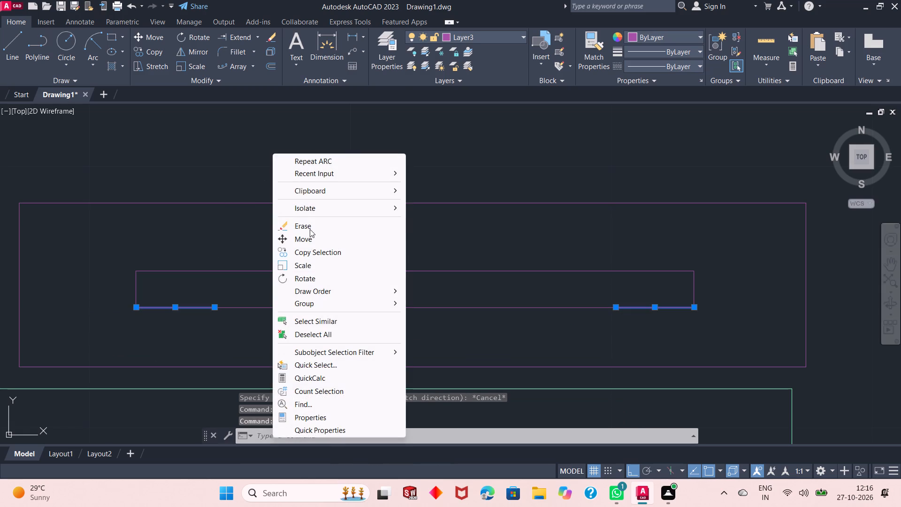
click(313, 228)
Make Layer6 the current layer.
scroll(249, 347, down, 2)
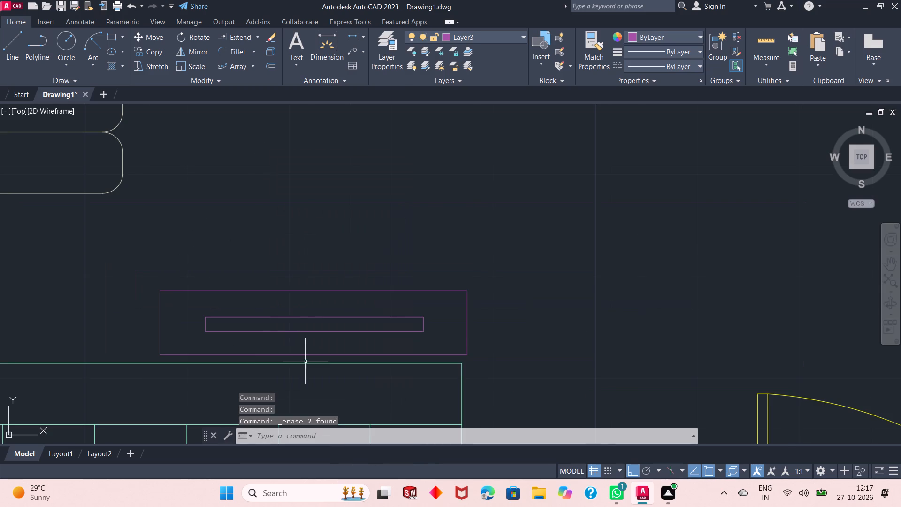
scroll(312, 365, down, 4)
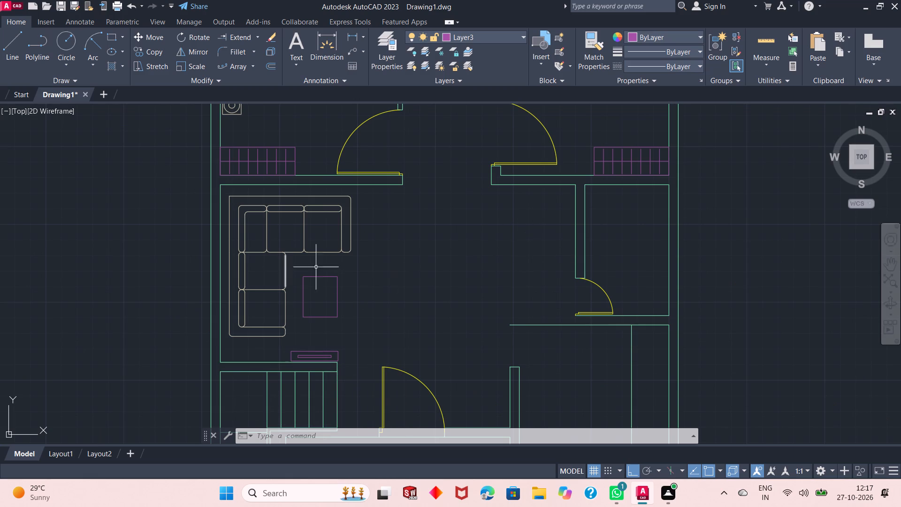
scroll(615, 283, up, 1)
click(507, 38)
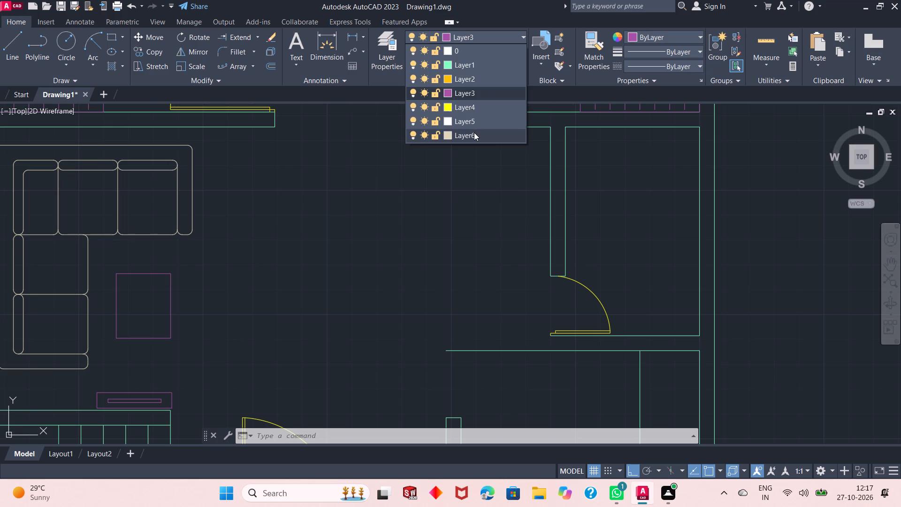
click(474, 132)
scroll(526, 299, down, 1)
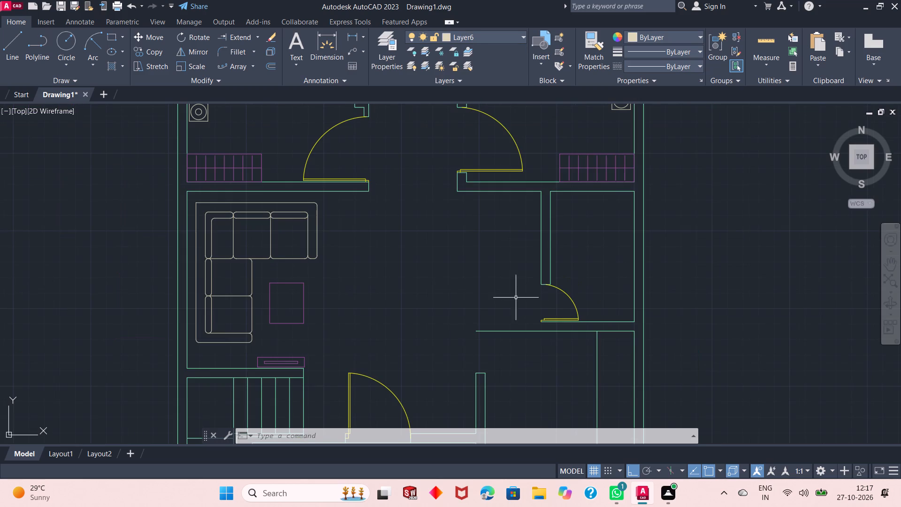
scroll(439, 260, up, 1)
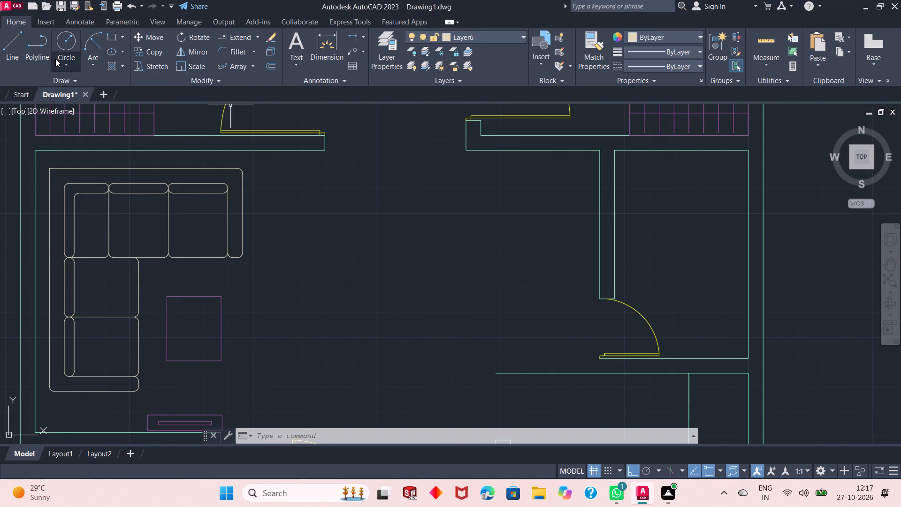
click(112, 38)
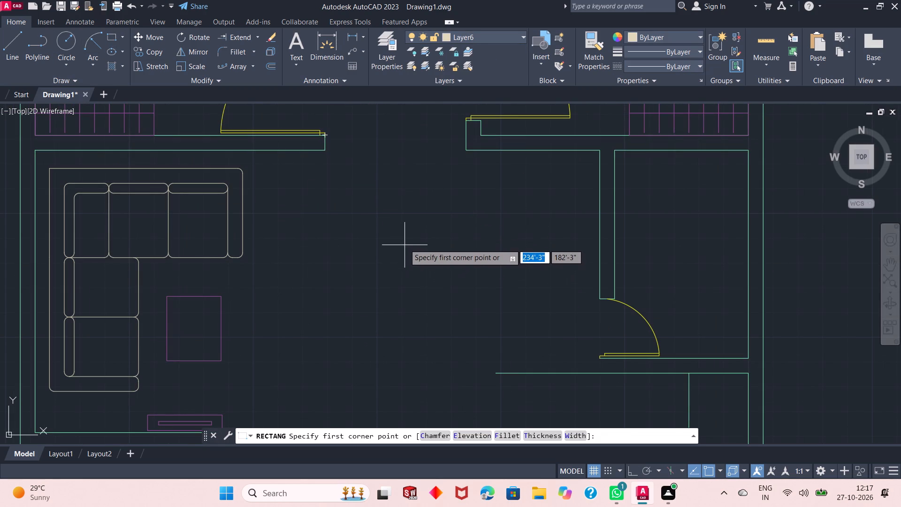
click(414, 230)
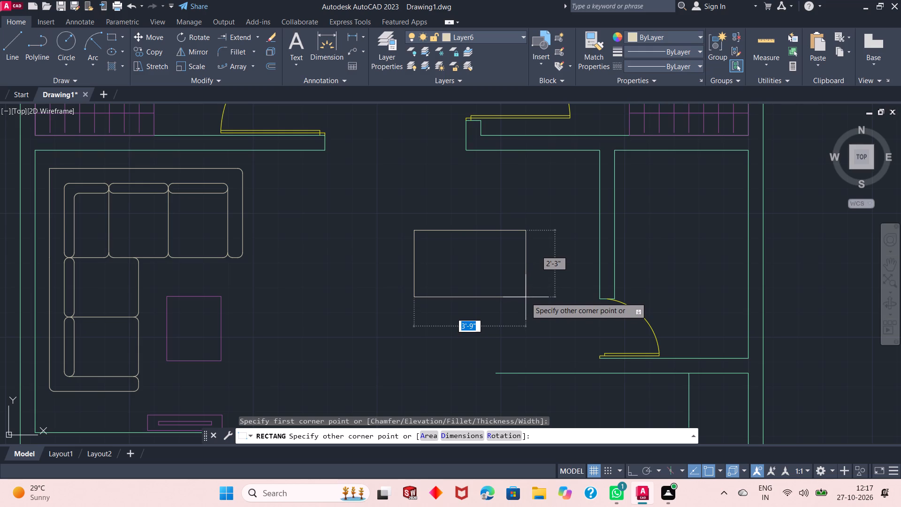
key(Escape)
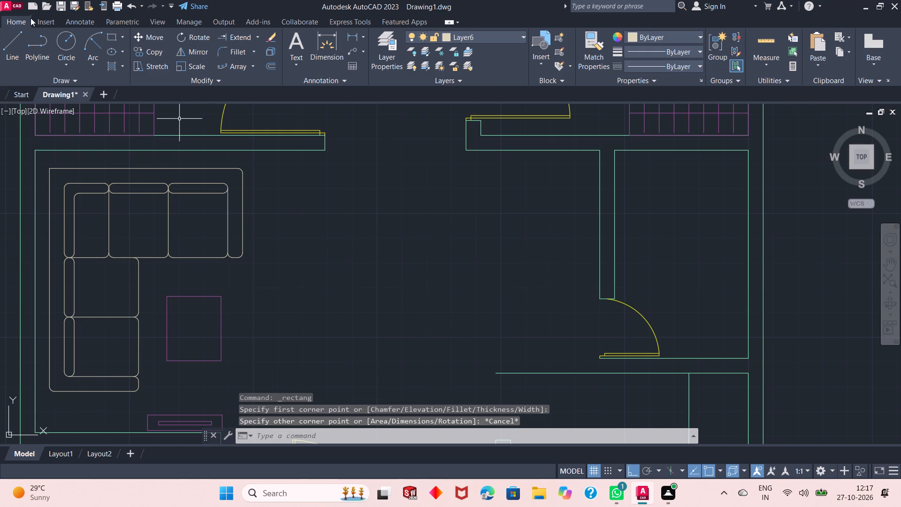
Draw a rectangle about 4' wide and 2'-6" deep in the open area east of the sofa.
click(109, 37)
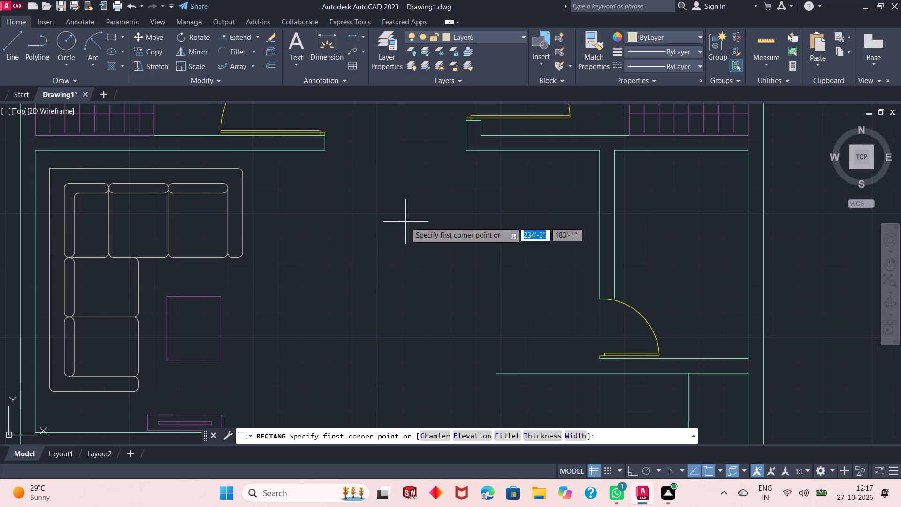
click(401, 232)
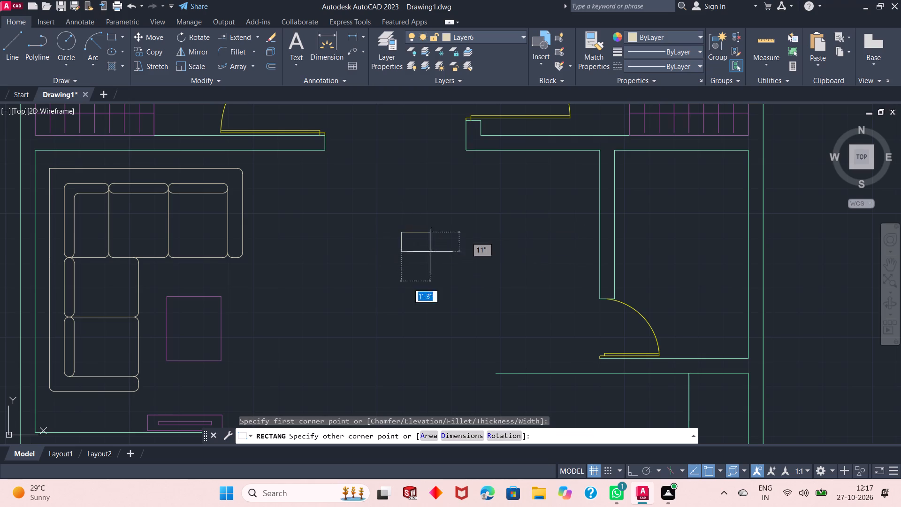
click(517, 307)
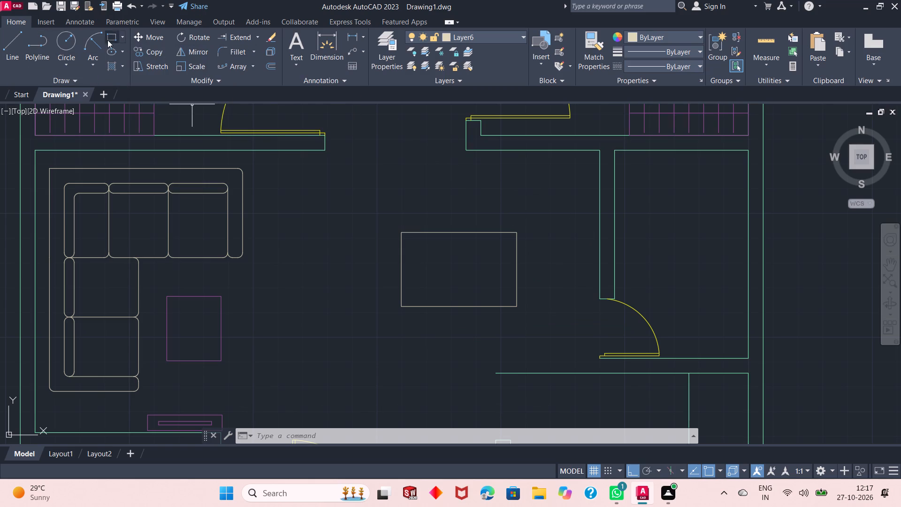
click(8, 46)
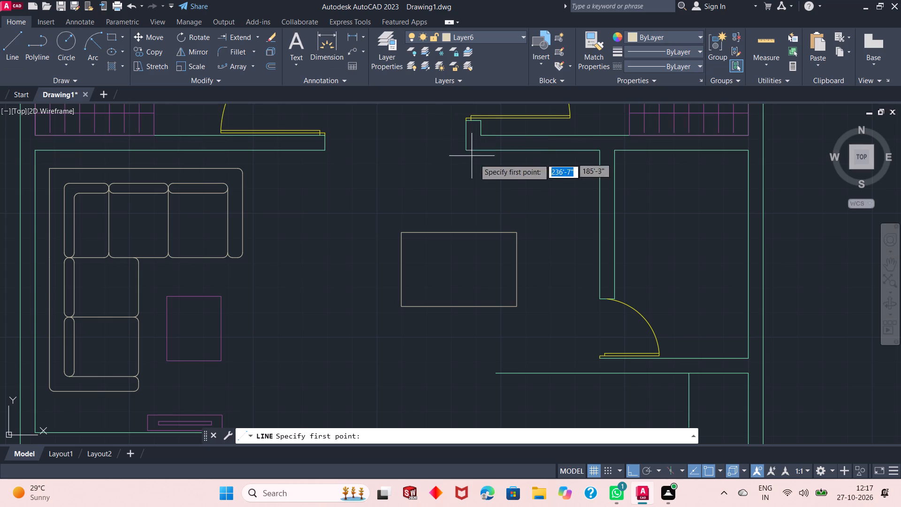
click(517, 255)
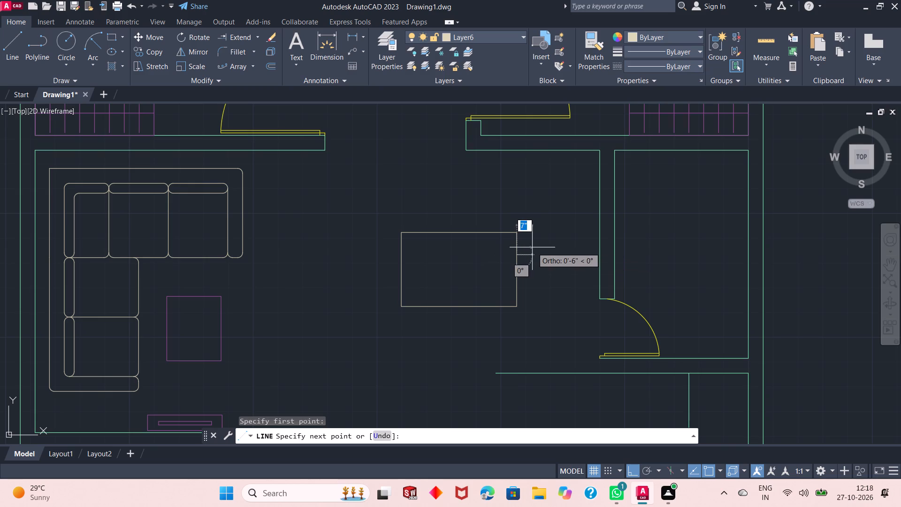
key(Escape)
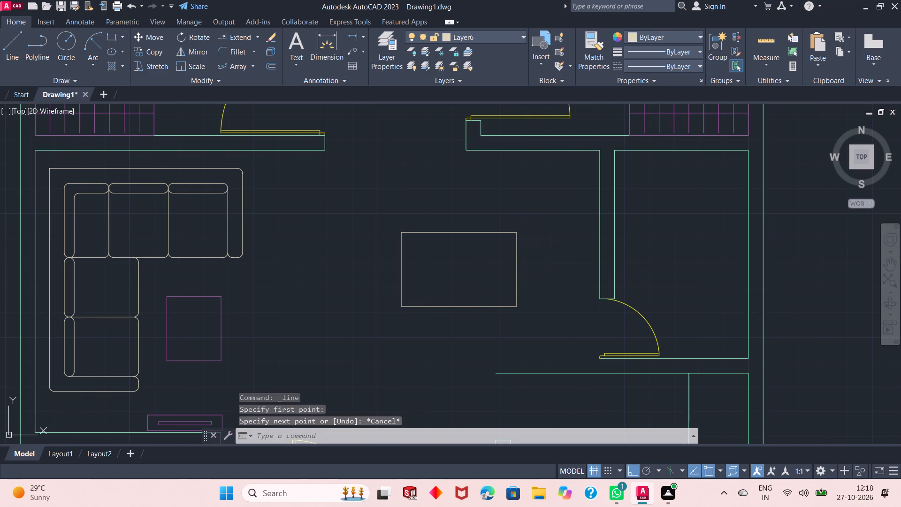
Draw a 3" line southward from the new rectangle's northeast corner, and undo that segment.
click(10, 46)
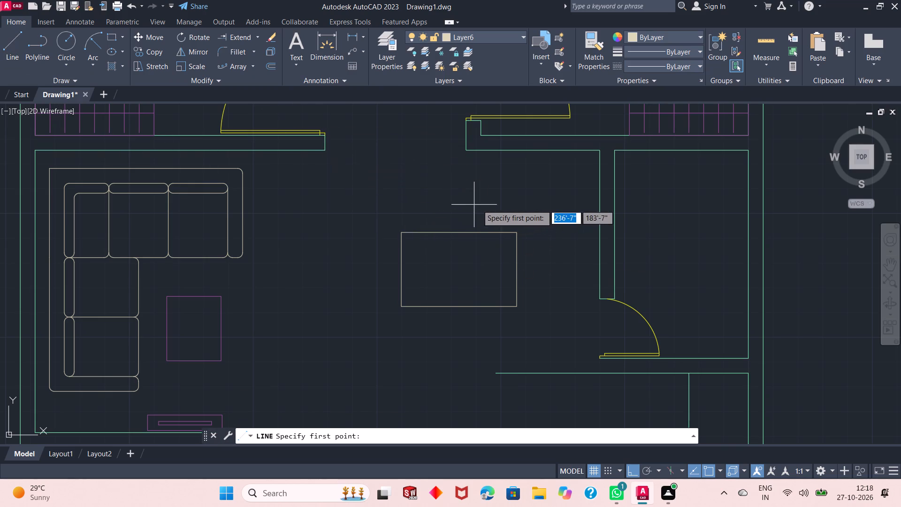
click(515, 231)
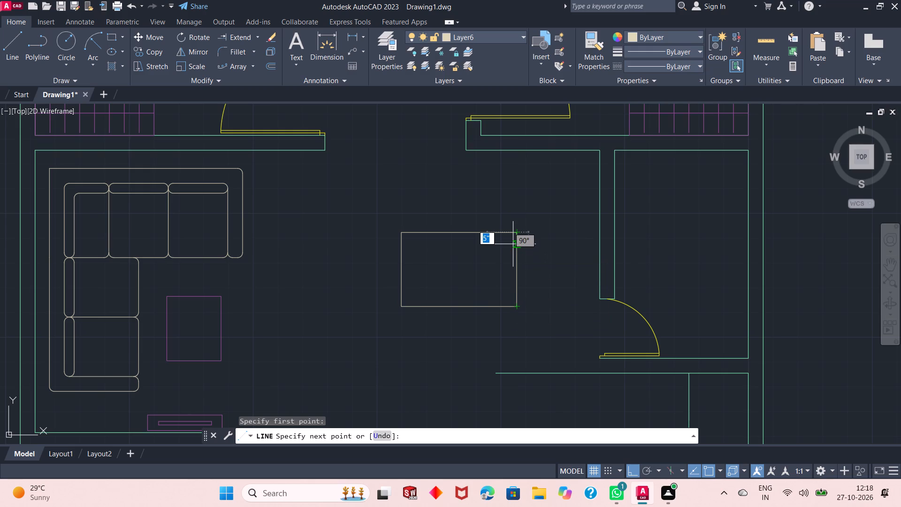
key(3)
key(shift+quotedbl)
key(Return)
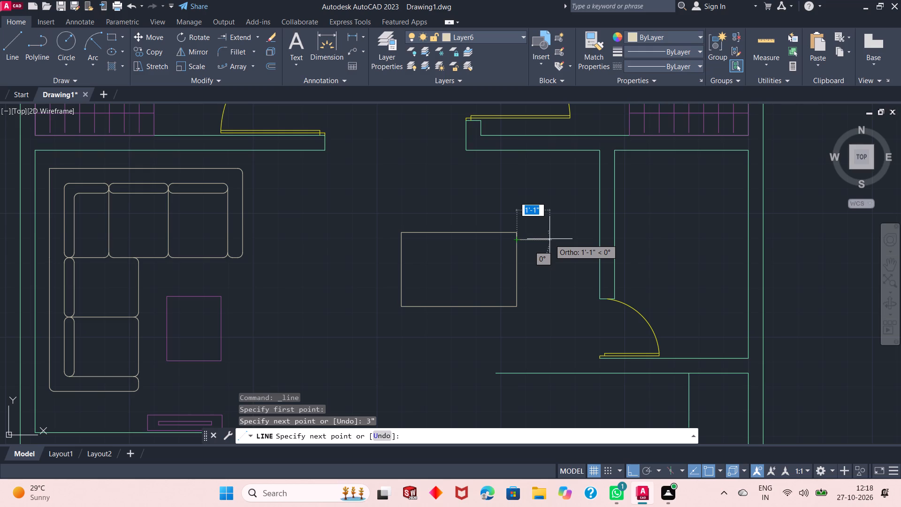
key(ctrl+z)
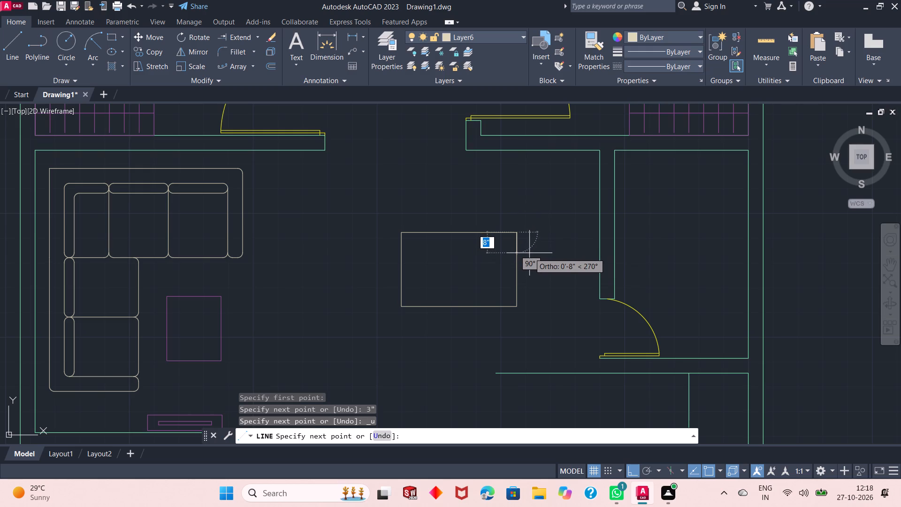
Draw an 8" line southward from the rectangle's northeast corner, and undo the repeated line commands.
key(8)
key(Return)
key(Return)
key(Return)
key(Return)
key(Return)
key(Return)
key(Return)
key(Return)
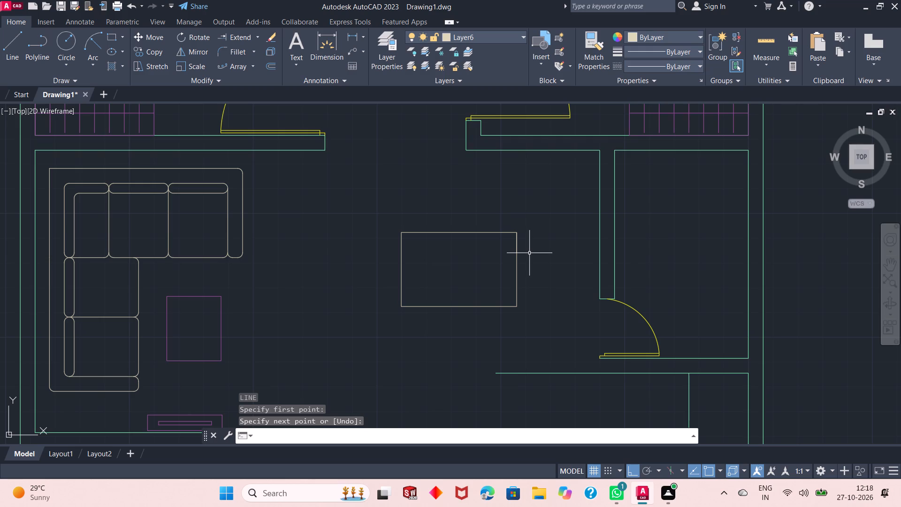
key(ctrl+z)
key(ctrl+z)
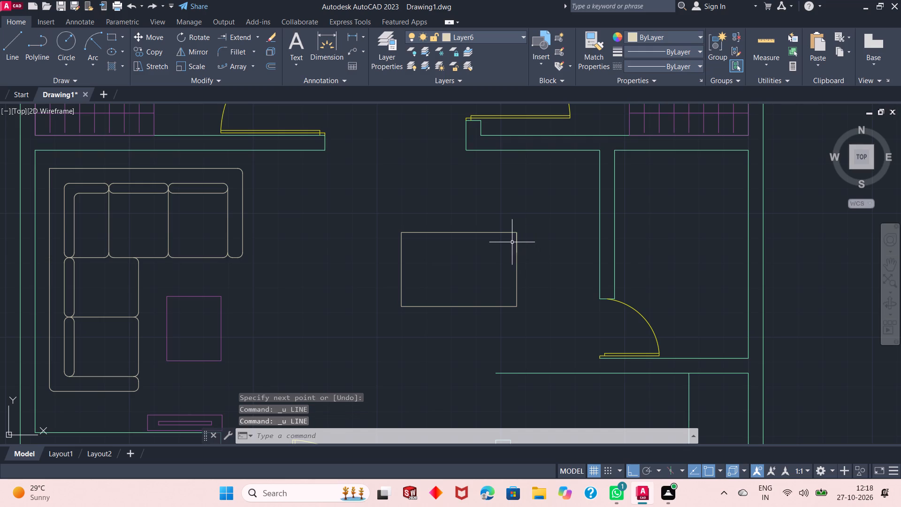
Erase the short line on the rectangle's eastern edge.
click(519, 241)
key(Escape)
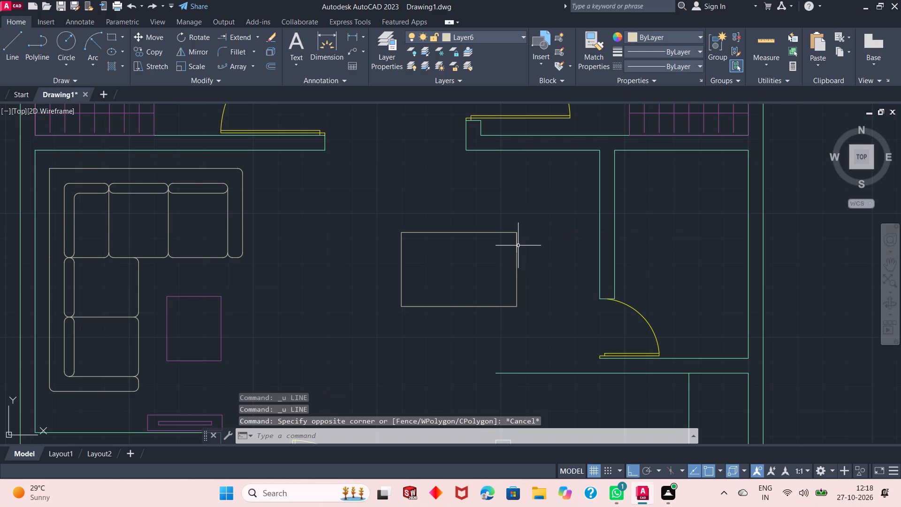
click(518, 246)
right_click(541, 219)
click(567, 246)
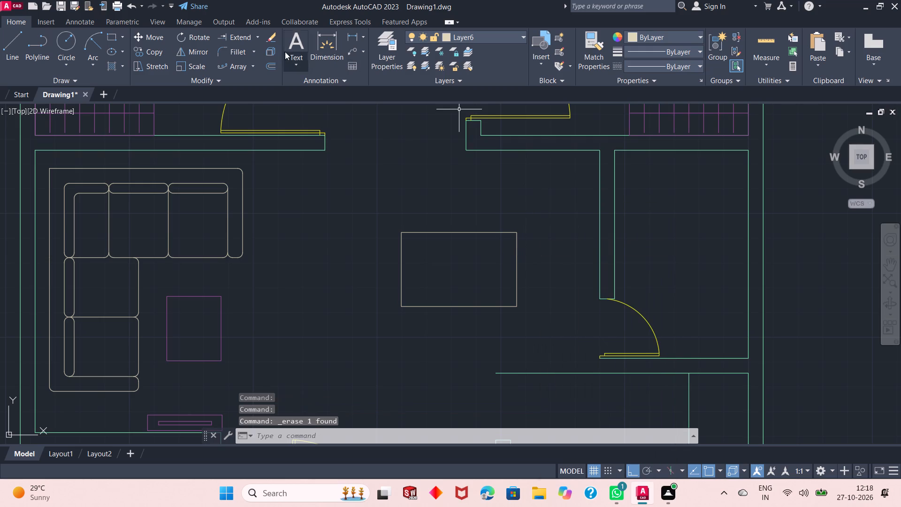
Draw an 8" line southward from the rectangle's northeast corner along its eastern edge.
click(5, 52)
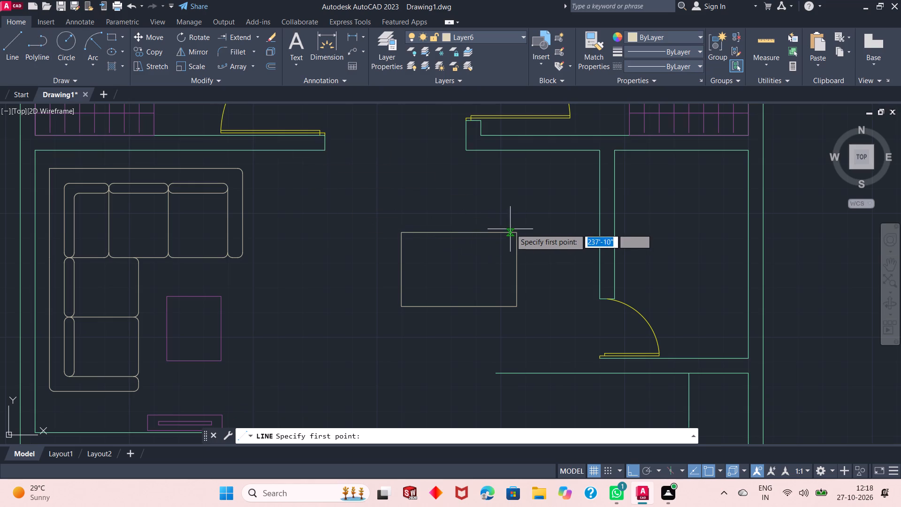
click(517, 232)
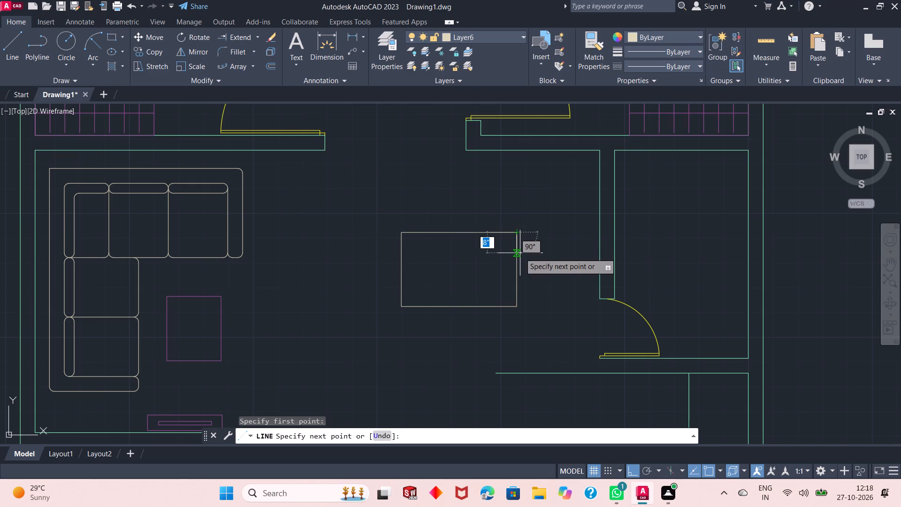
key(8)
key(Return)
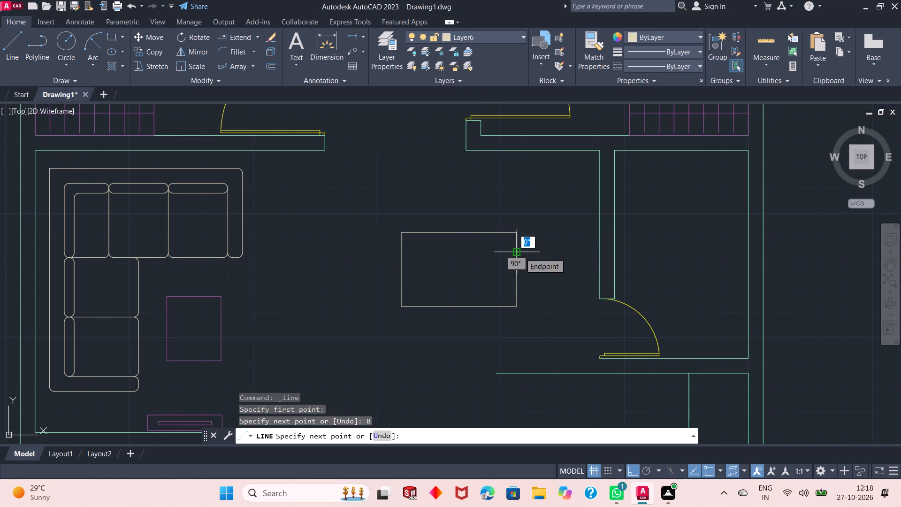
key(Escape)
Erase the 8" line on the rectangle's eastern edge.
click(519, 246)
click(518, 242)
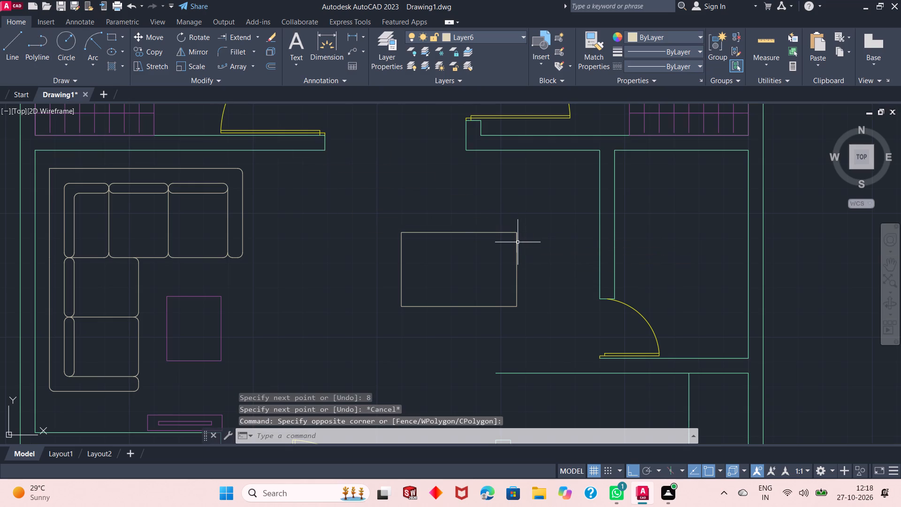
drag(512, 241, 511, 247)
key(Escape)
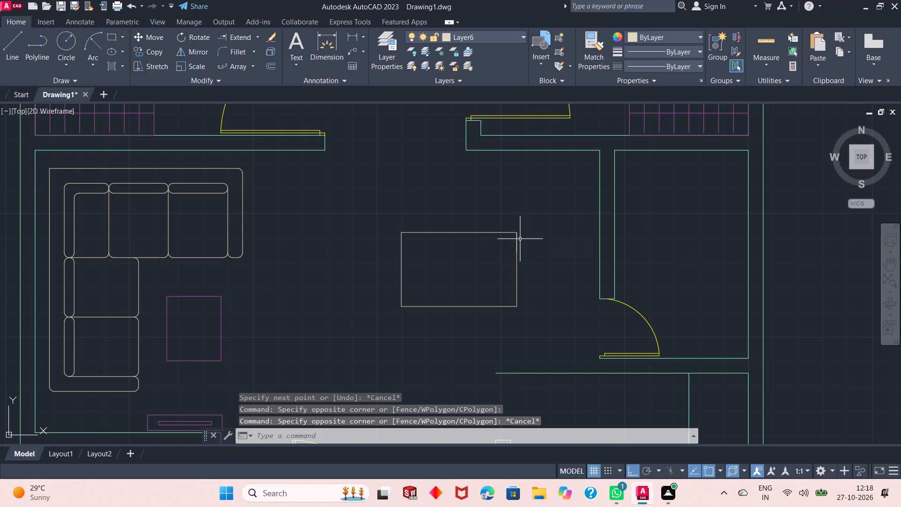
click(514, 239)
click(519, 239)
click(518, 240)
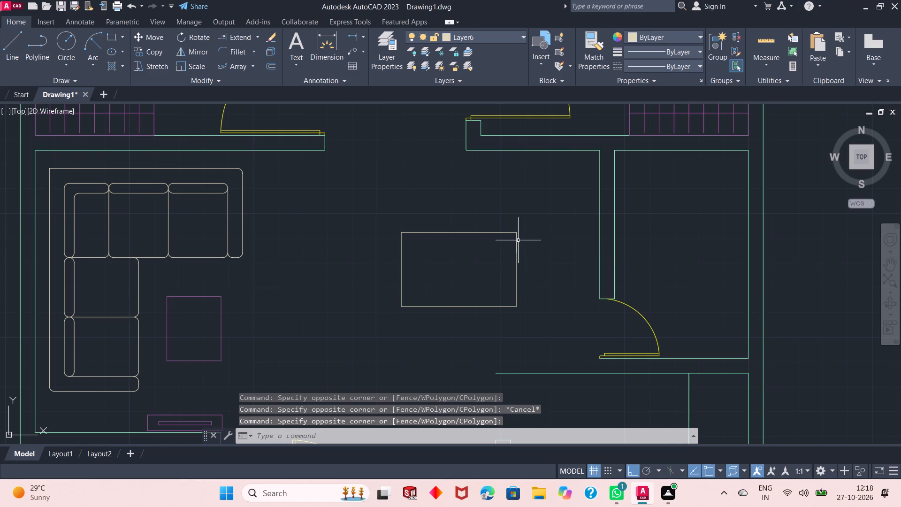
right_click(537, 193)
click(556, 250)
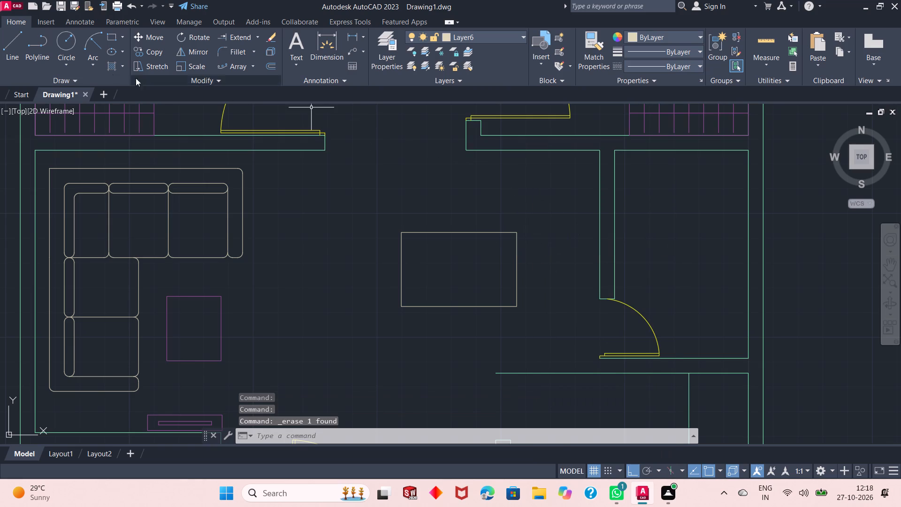
Draw an 8" guide line from the rectangle's northeast corner southward along its eastern edge.
click(20, 40)
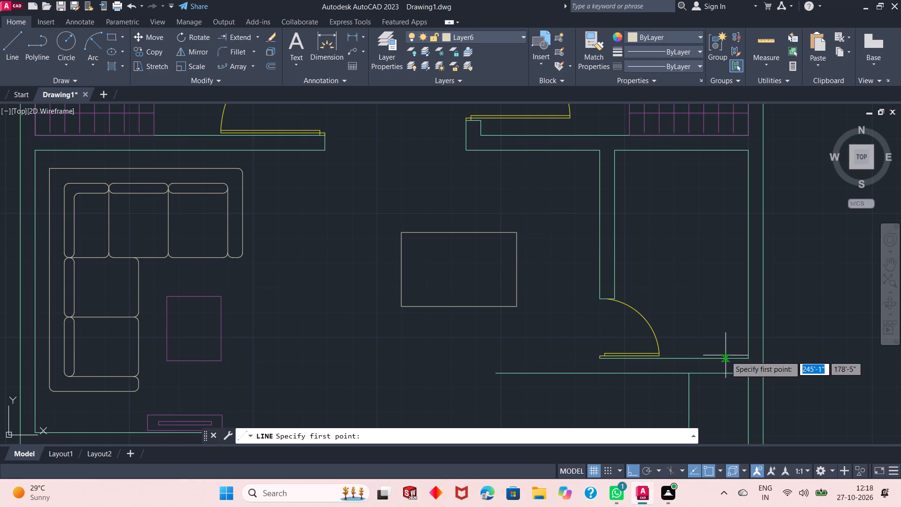
click(514, 234)
key(8)
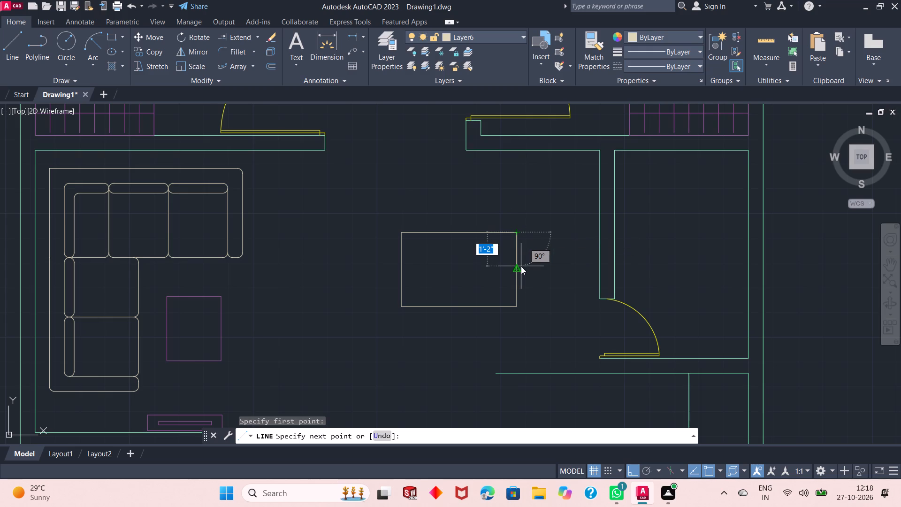
key(shift+quotedbl)
key(Return)
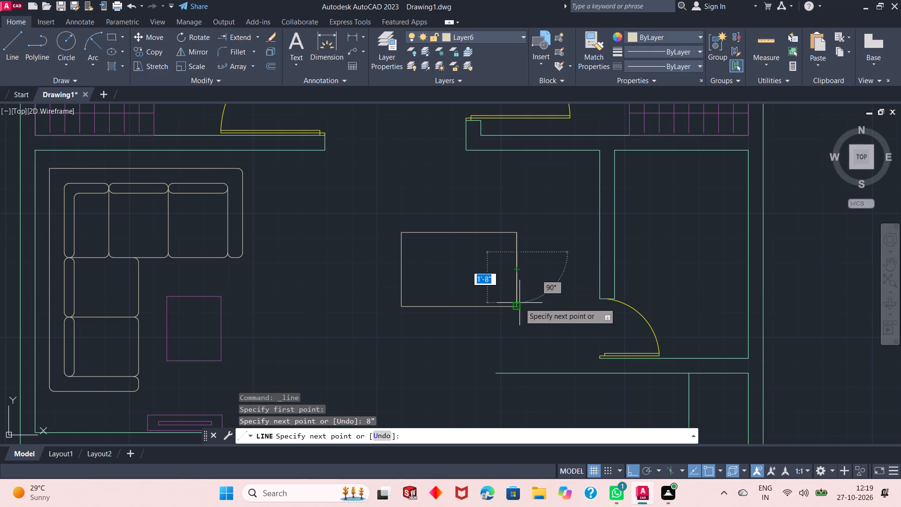
key(Escape)
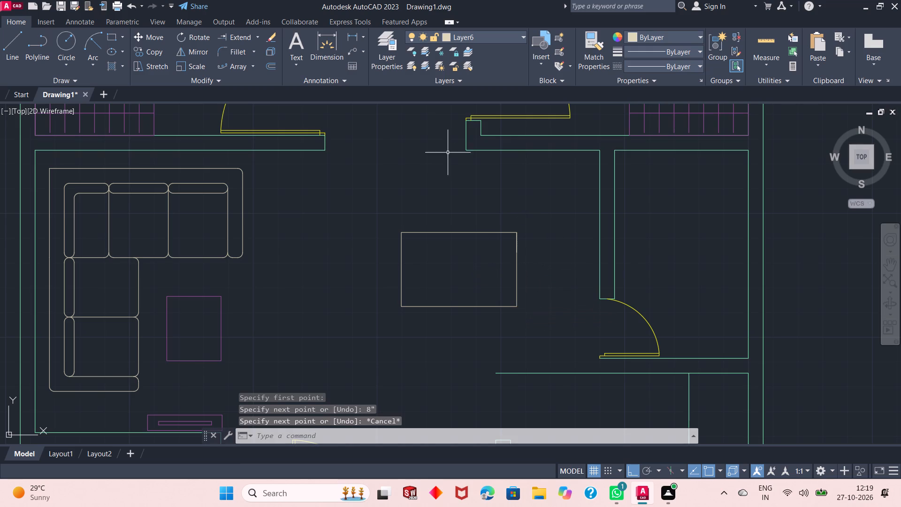
Draw an 8" guide line from the rectangle's southeast corner northward along its eastern edge.
click(10, 49)
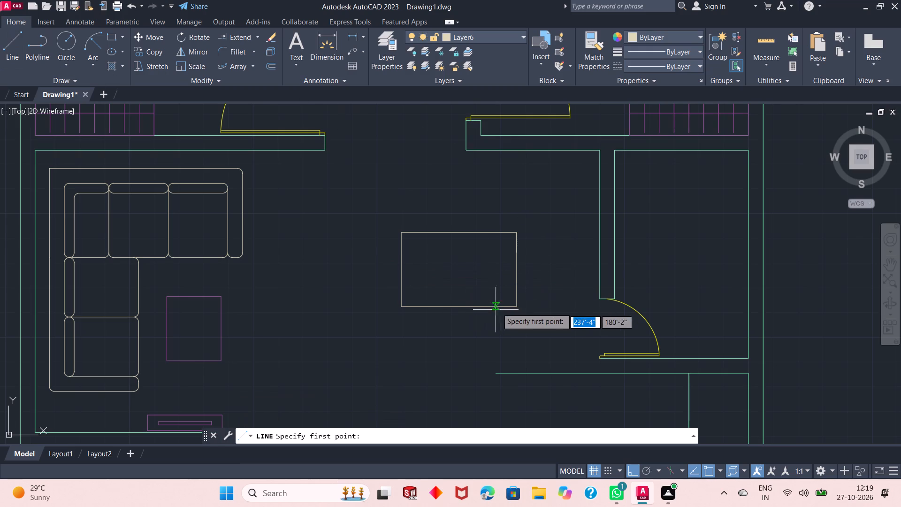
click(518, 307)
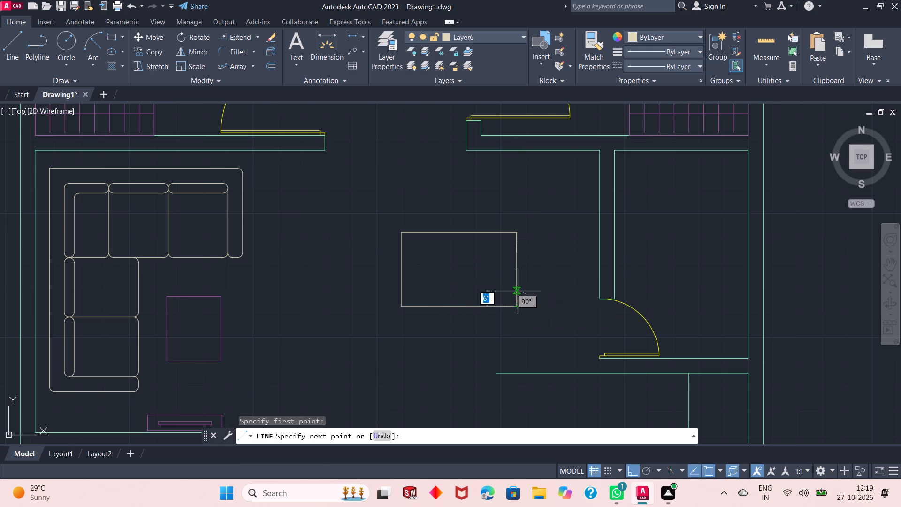
key(8)
key(shift+quotedbl)
key(Return)
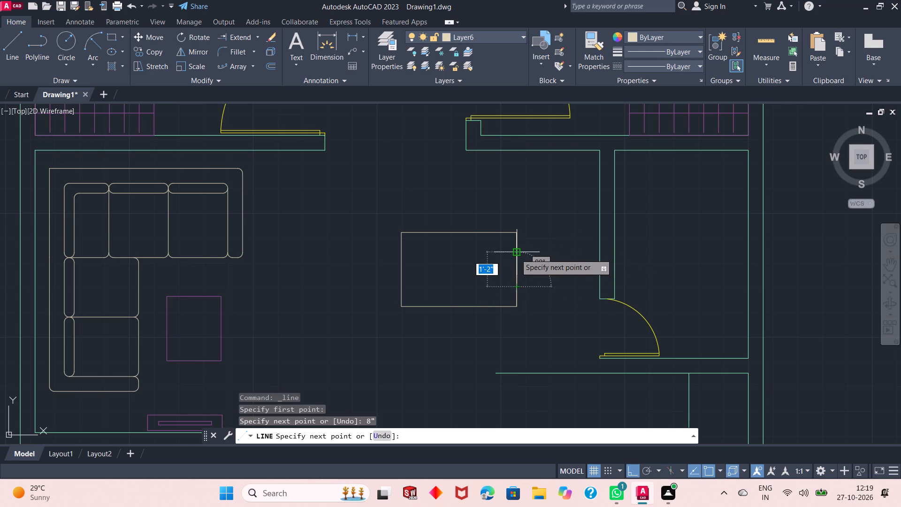
key(Escape)
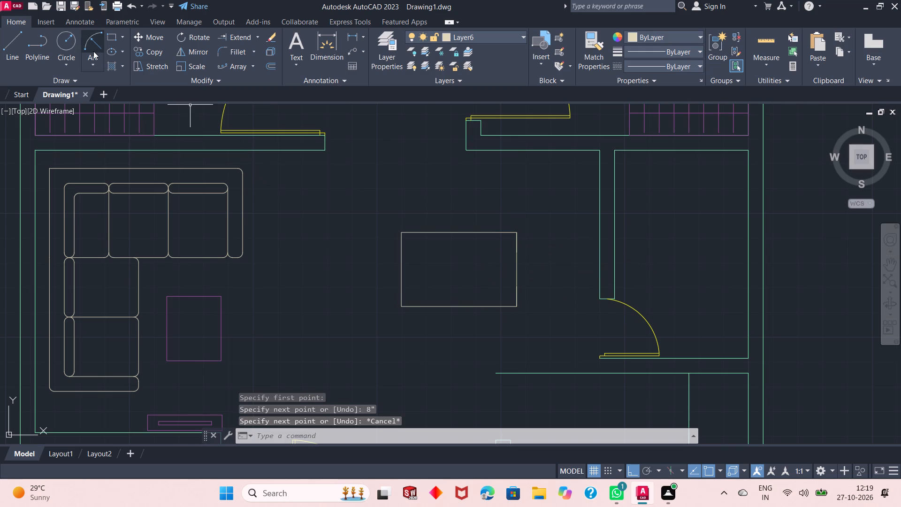
Draw a 1' line eastward from the lower end of the northern 8" guide line.
click(8, 43)
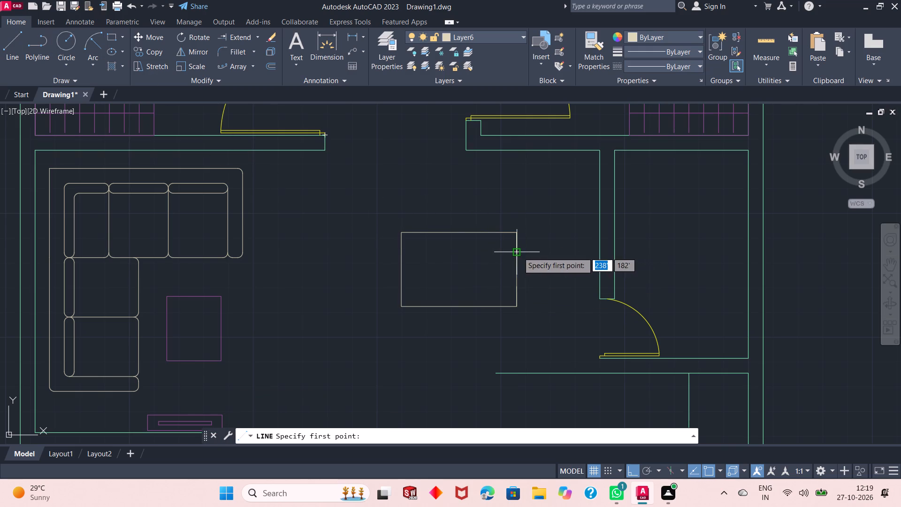
click(515, 252)
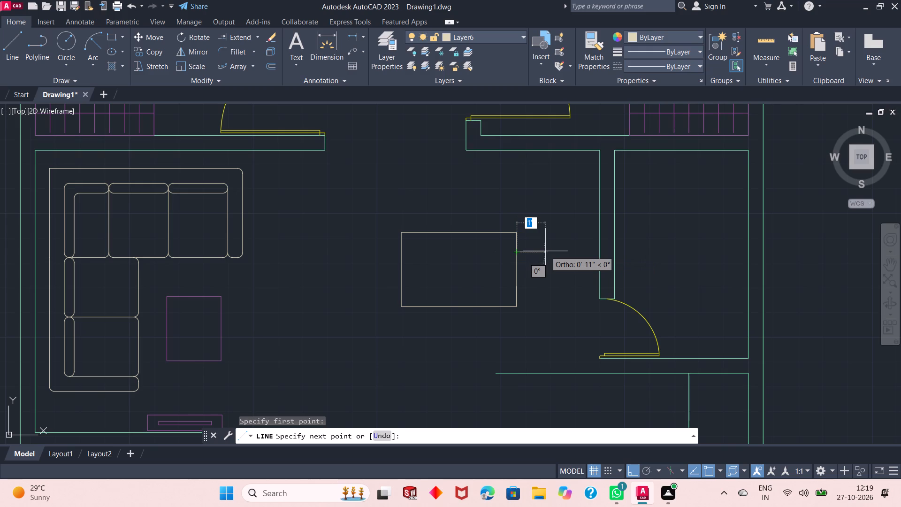
text(1')
key(Return)
key(Escape)
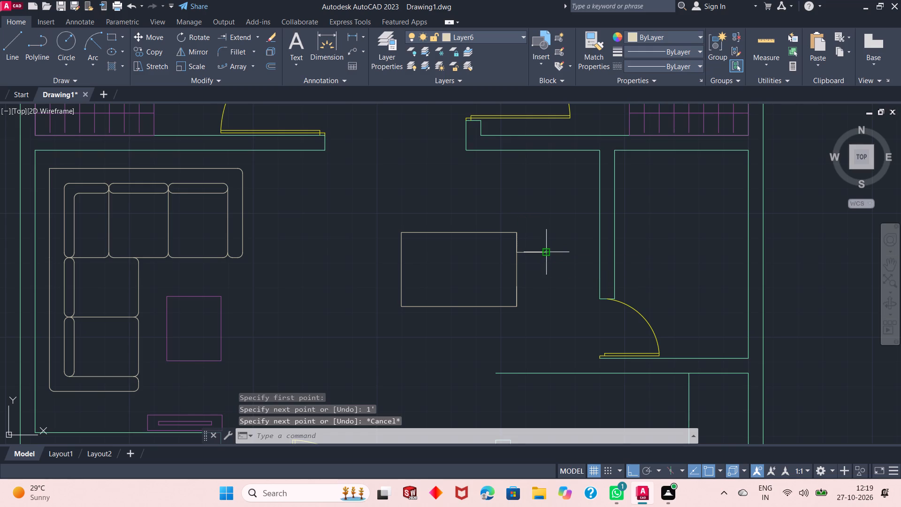
Draw a 1' line eastward from the upper end of the southern 8" guide line on the table's eastern edge.
click(7, 49)
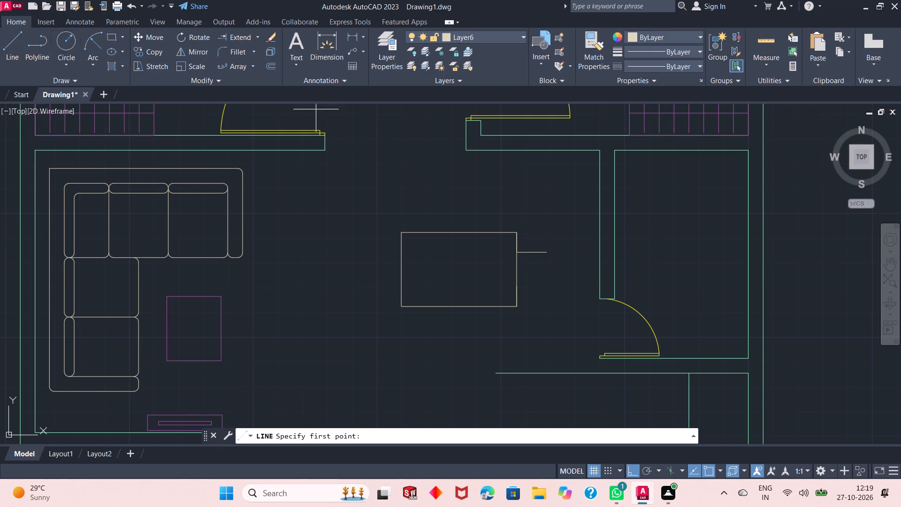
click(516, 290)
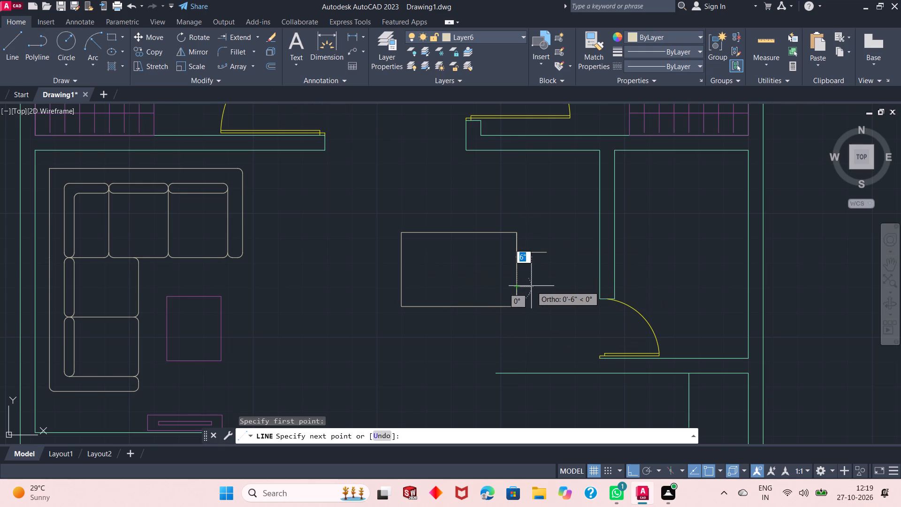
text(1')
key(Return)
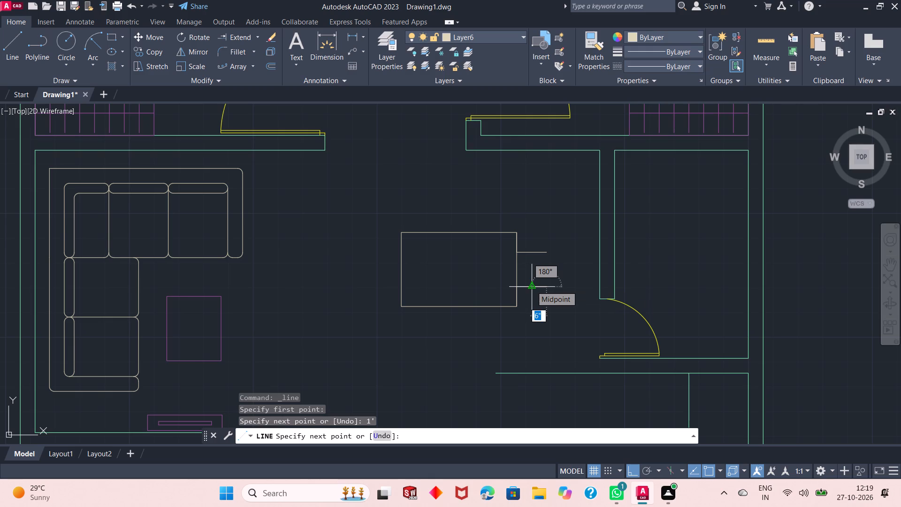
key(Escape)
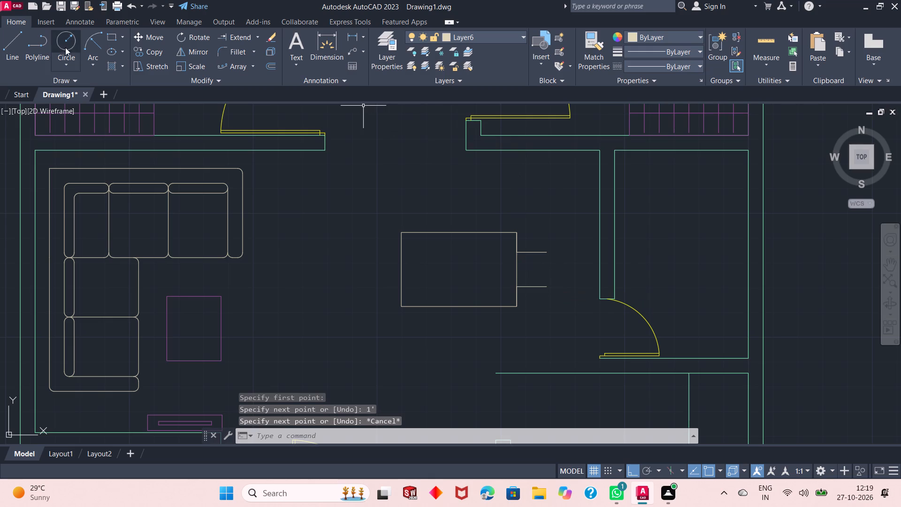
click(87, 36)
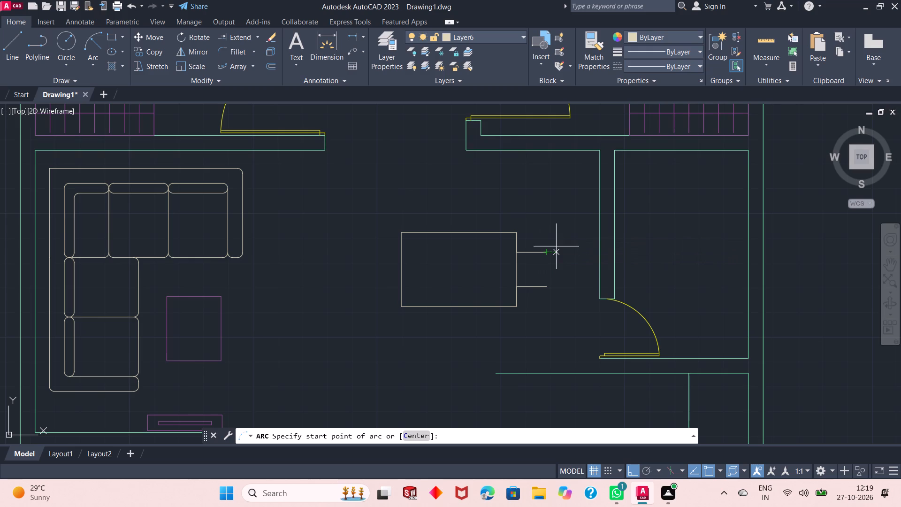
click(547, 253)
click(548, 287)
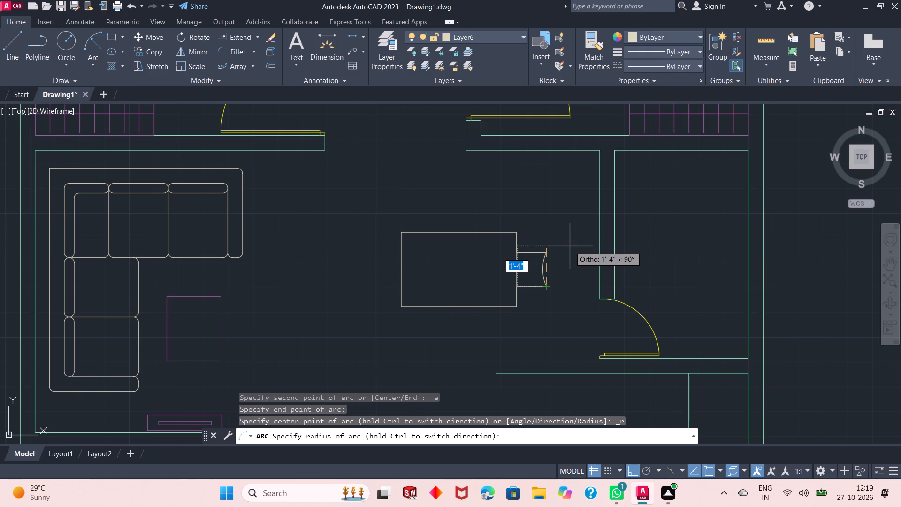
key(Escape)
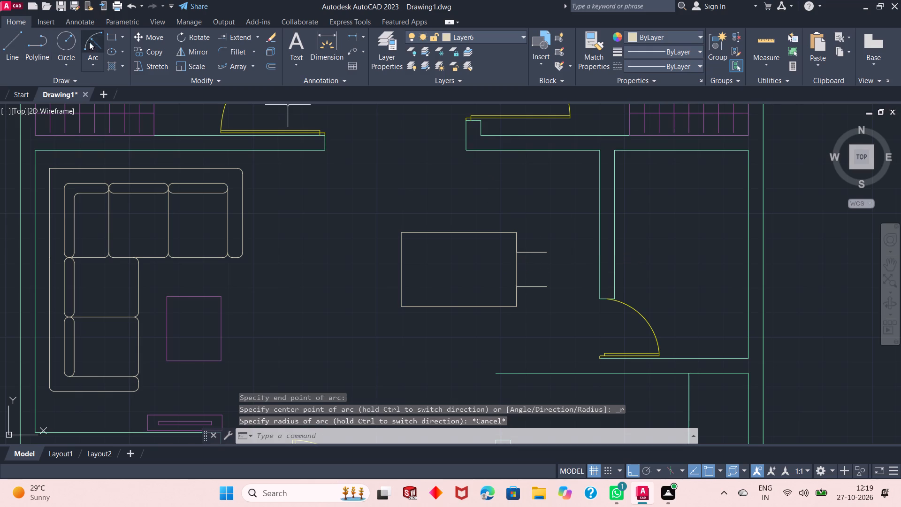
Draw an eastward-bulging arc of 10" radius from the southern 1' line's outer end to the northern line's outer end.
click(93, 40)
click(544, 287)
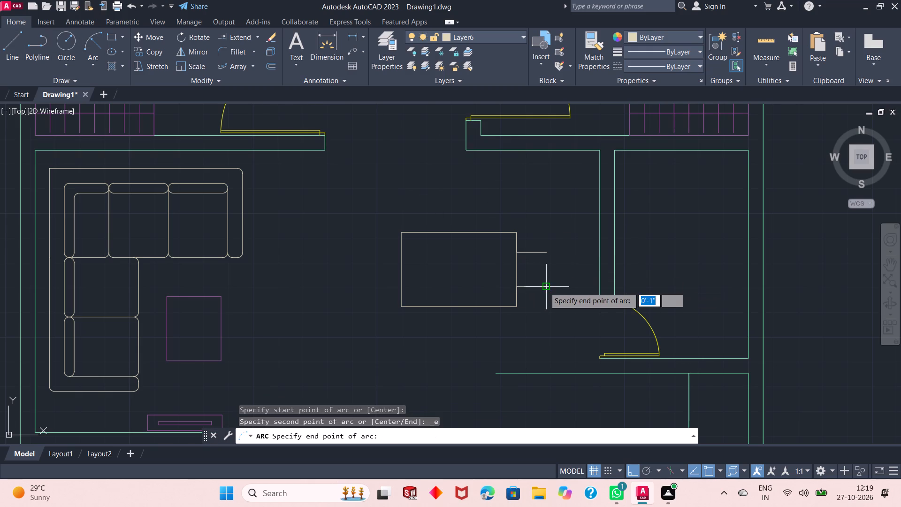
click(543, 252)
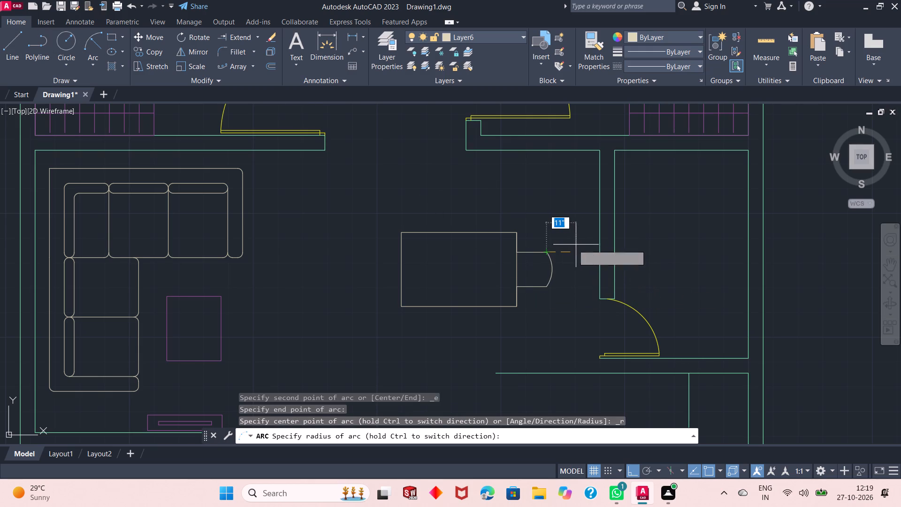
text(10")
key(Return)
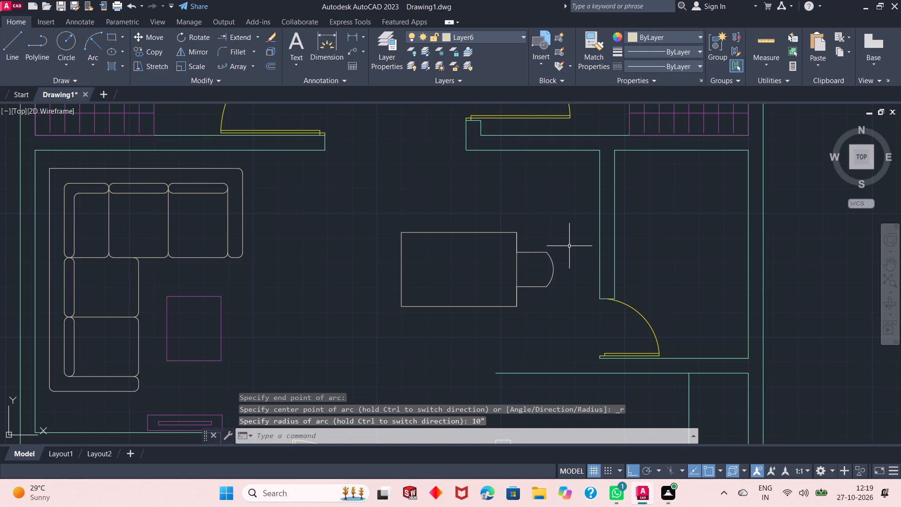
Draw a second, flatter arc of 1'6" radius between the same outer ends of the two 1' lines to form the chair back.
click(95, 43)
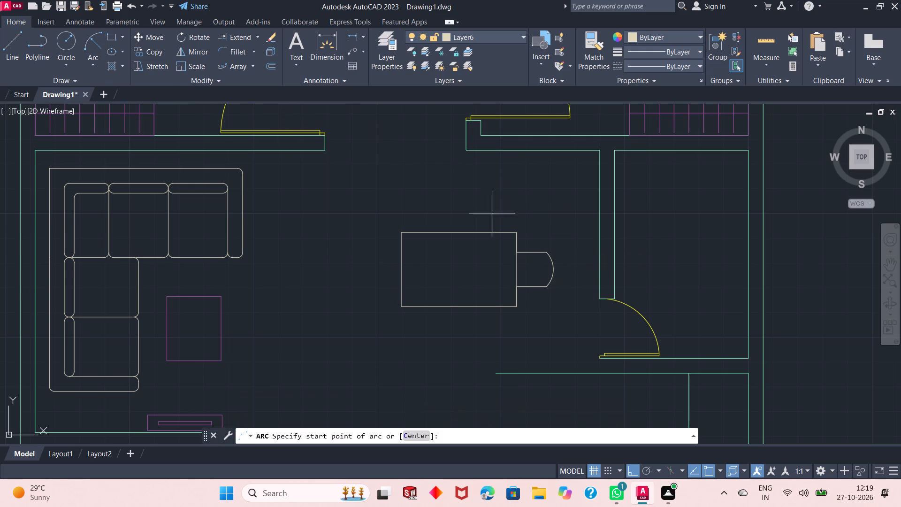
scroll(579, 299, up, 2)
click(489, 272)
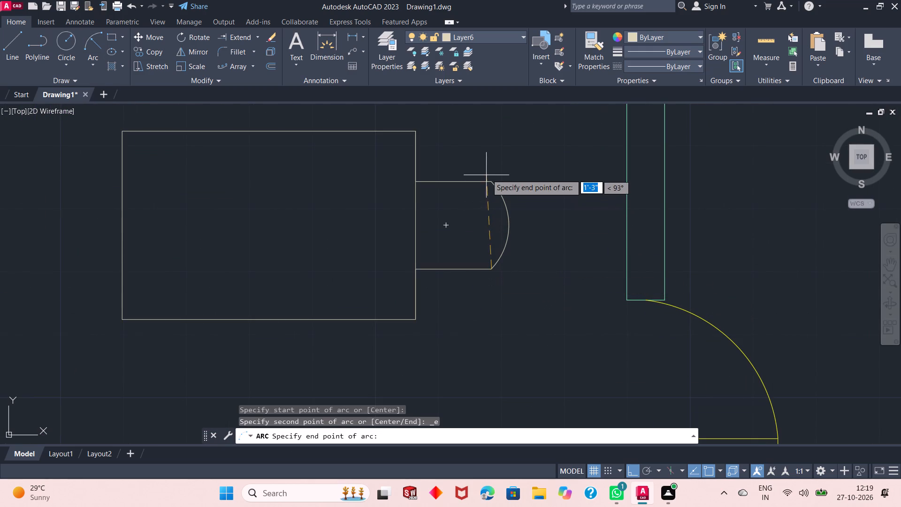
click(490, 183)
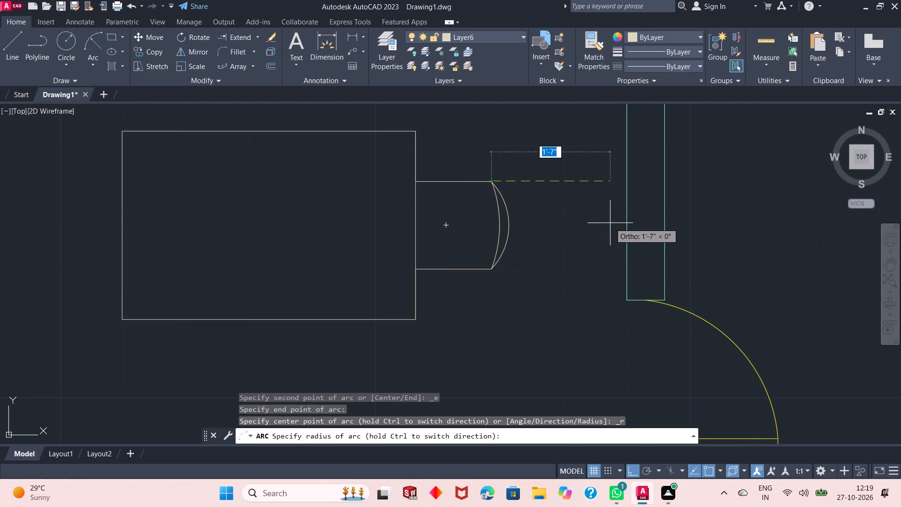
text(1'6)
key(Return)
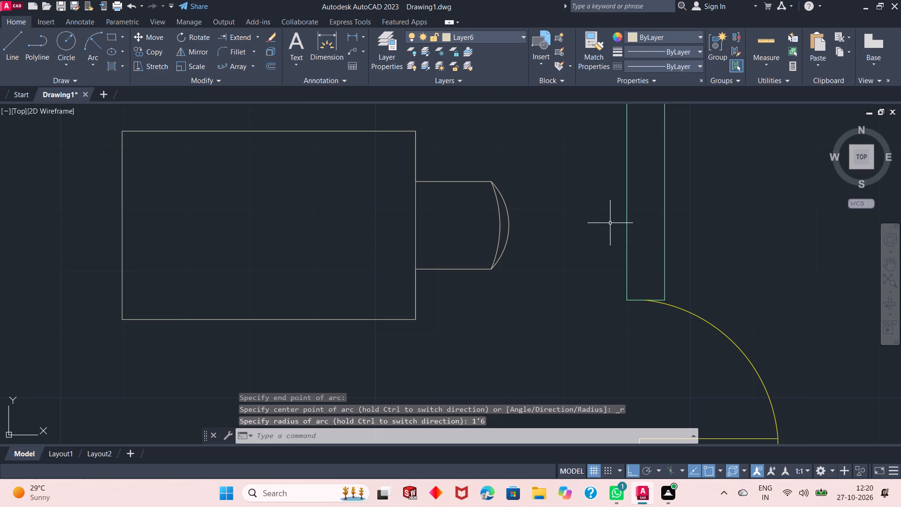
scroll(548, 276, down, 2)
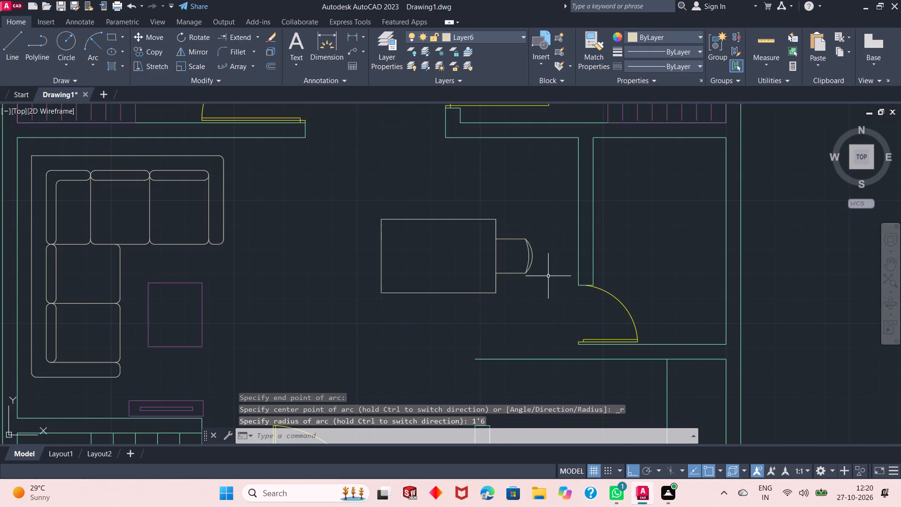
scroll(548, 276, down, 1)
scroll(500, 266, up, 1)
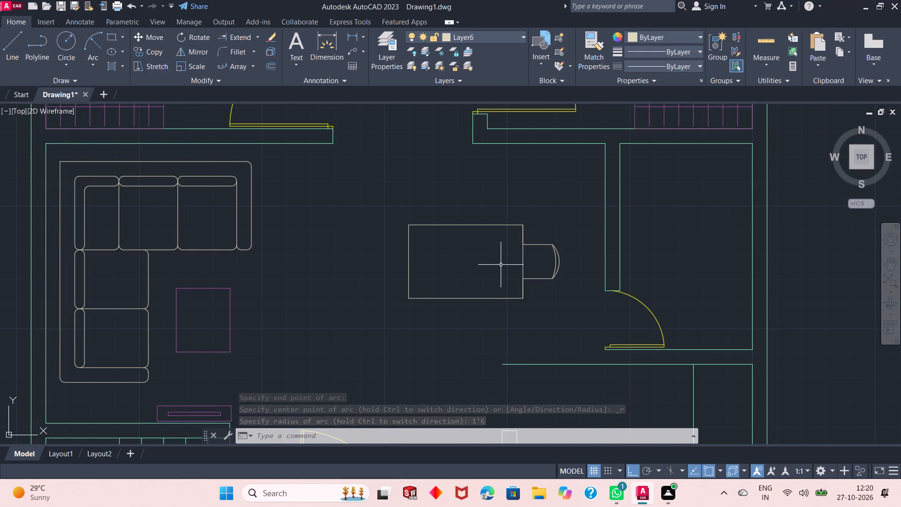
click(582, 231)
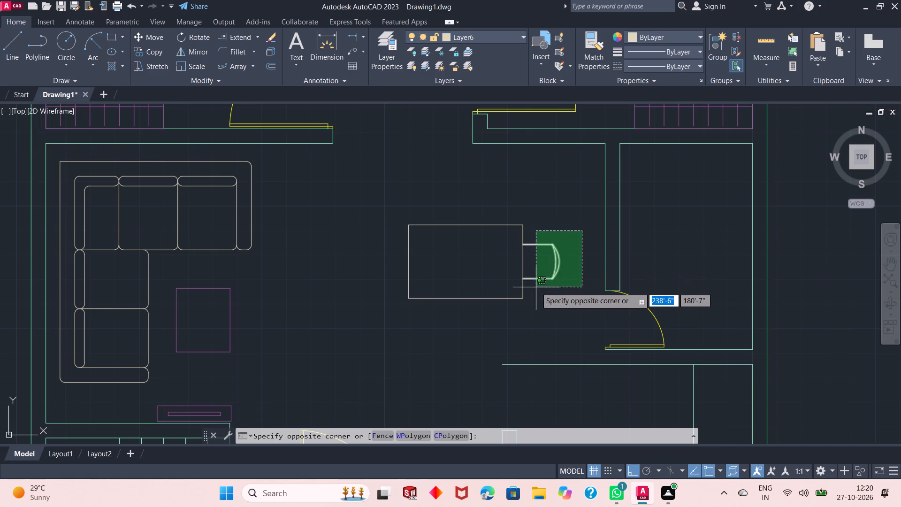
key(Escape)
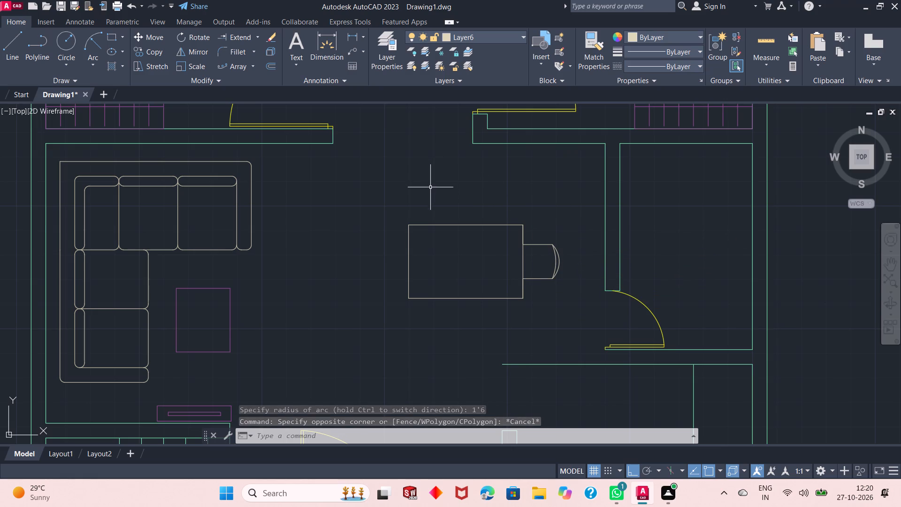
Fillet the chair's northwest corner between the northern 1' line and the table's eastern edge.
scroll(461, 224, down, 1)
scroll(468, 234, up, 1)
scroll(520, 233, up, 3)
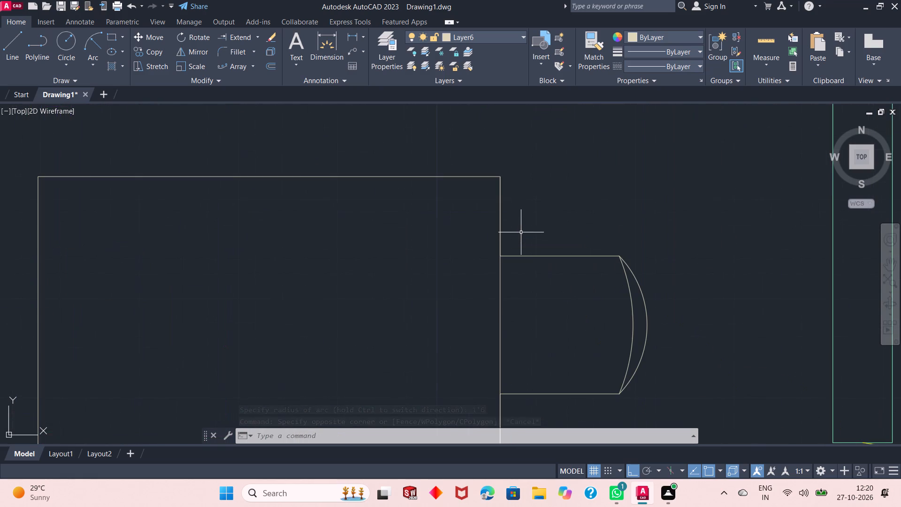
click(241, 56)
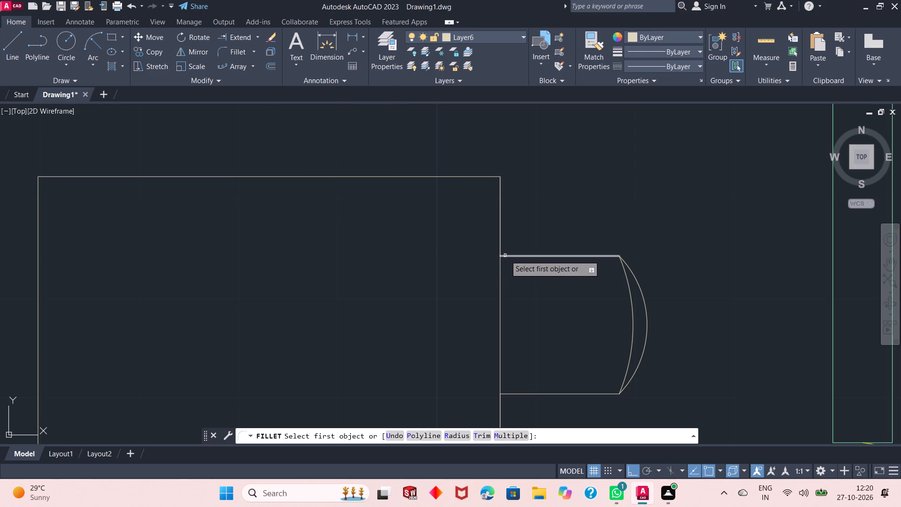
click(506, 255)
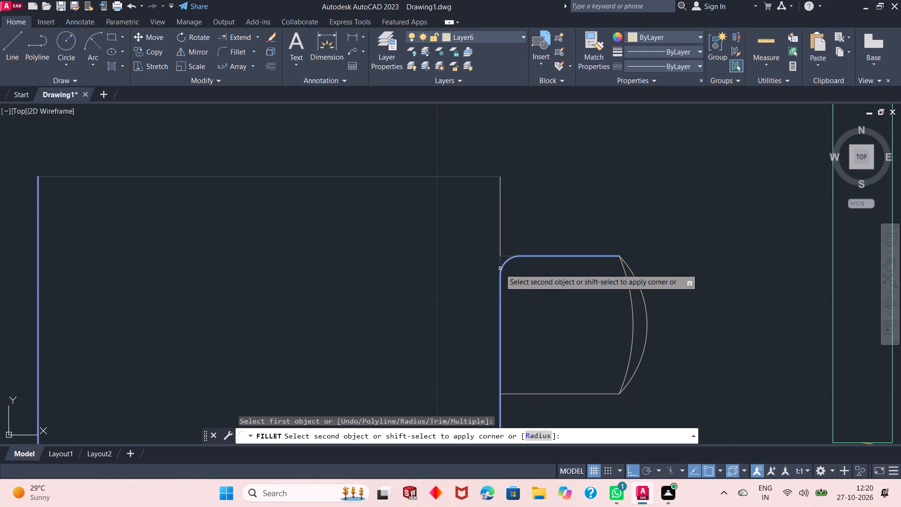
click(500, 269)
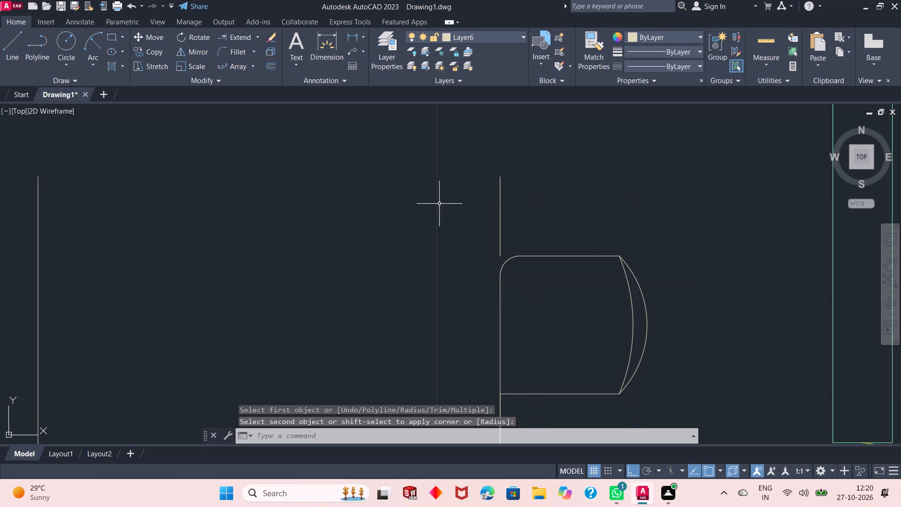
Redraw the table's northern edge as a line about 3'-11" long from the western edge's top to the eastern edge's top.
scroll(437, 205, down, 1)
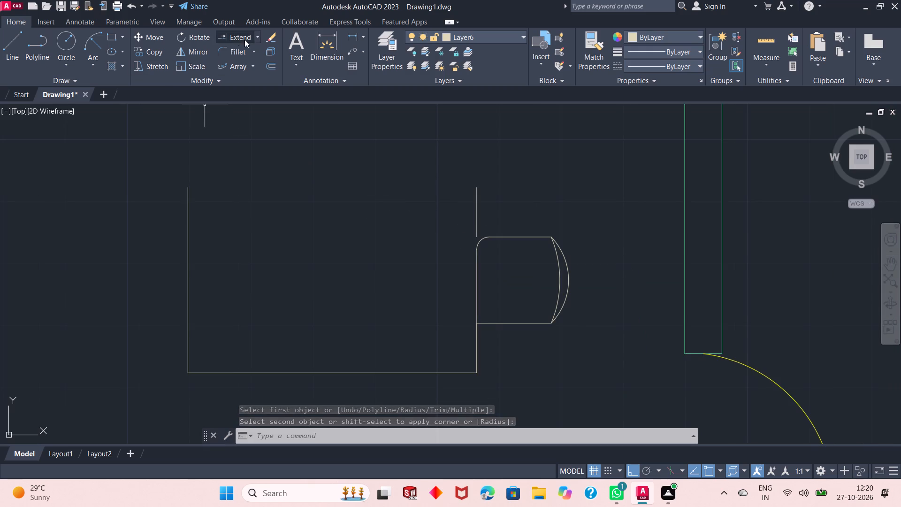
click(15, 35)
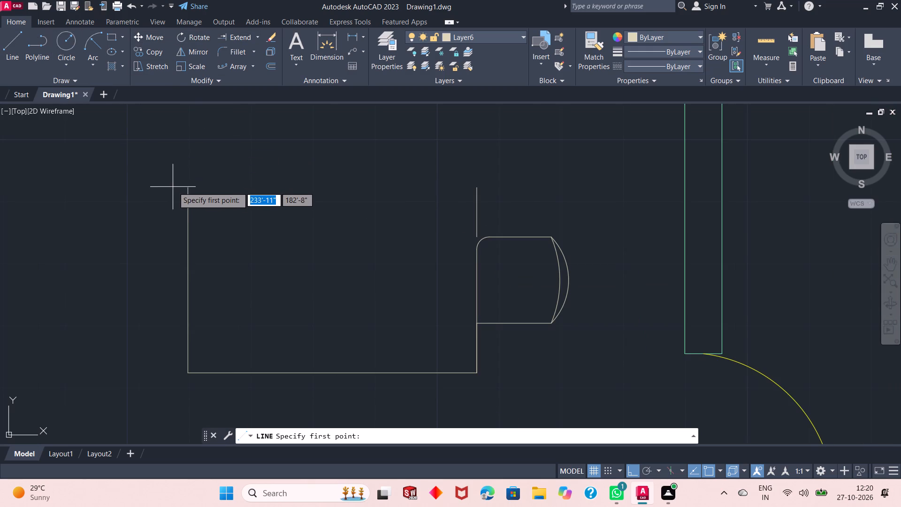
click(190, 187)
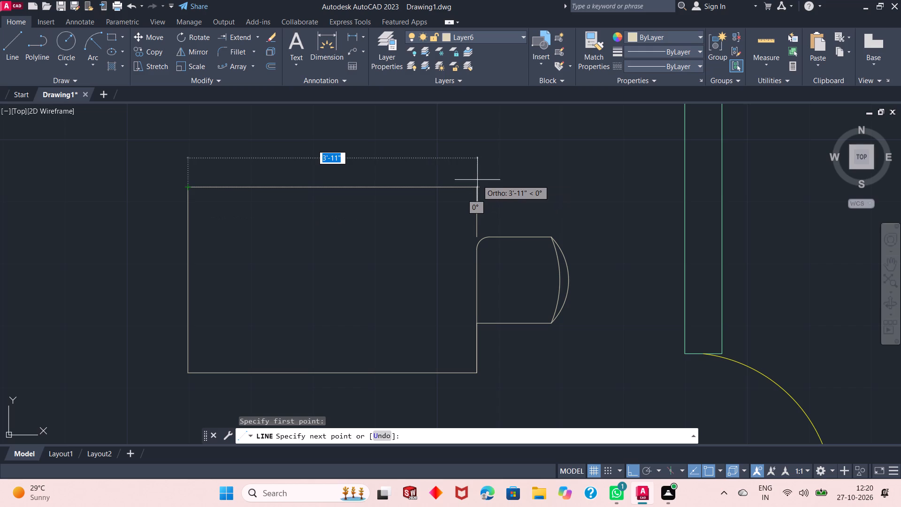
click(477, 188)
key(Escape)
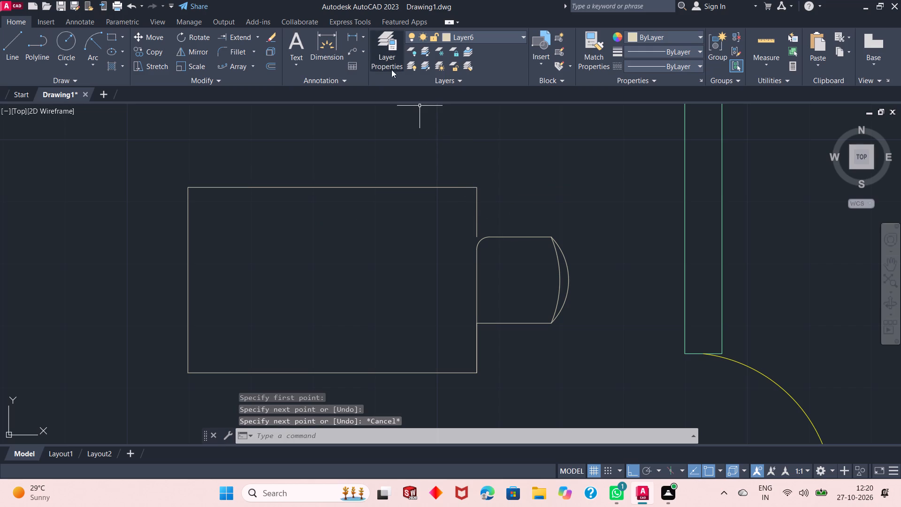
Extend the short line on the table's eastern edge, north of the chair, southward to the chair's side.
click(229, 35)
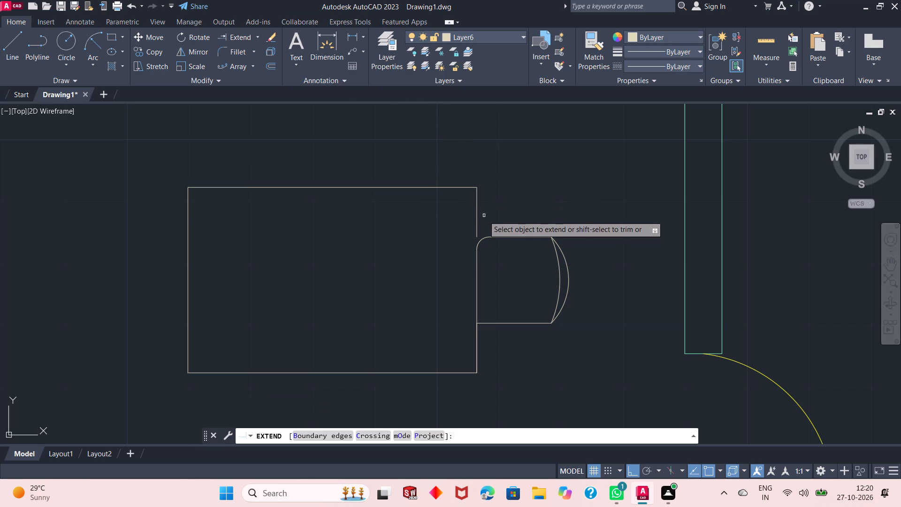
click(477, 207)
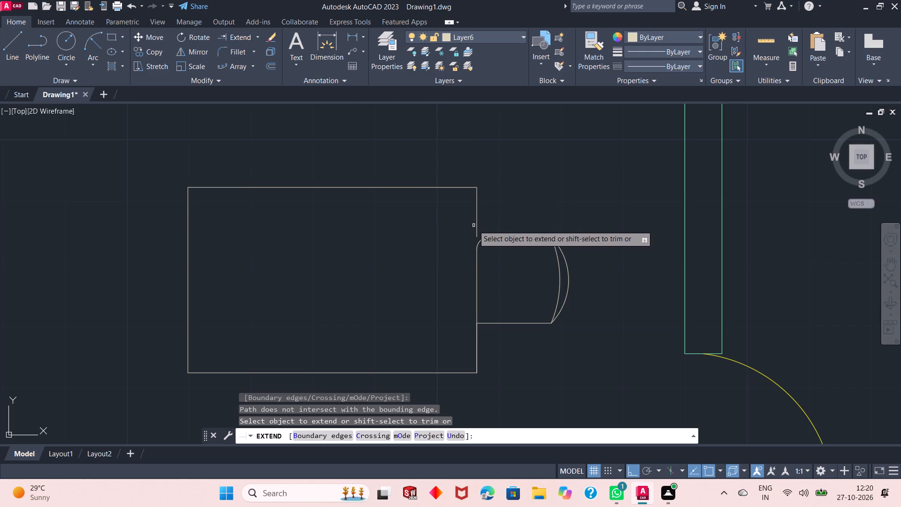
click(475, 234)
right_click(527, 169)
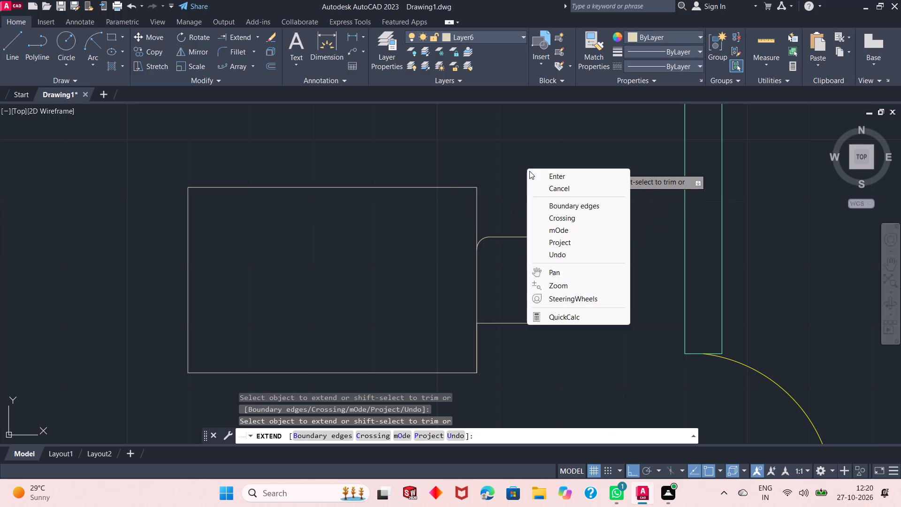
click(540, 175)
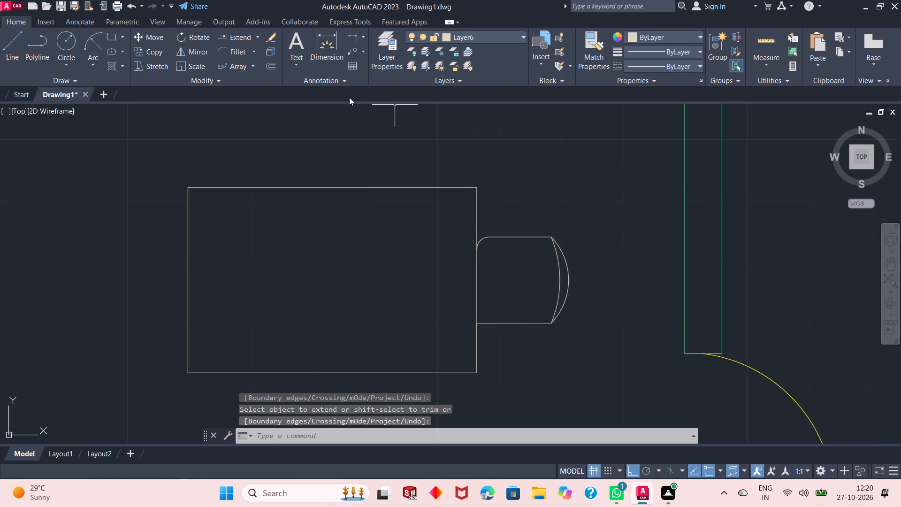
Fillet the chair's southwest corner between the southern 1' line and the table's eastern edge.
click(219, 52)
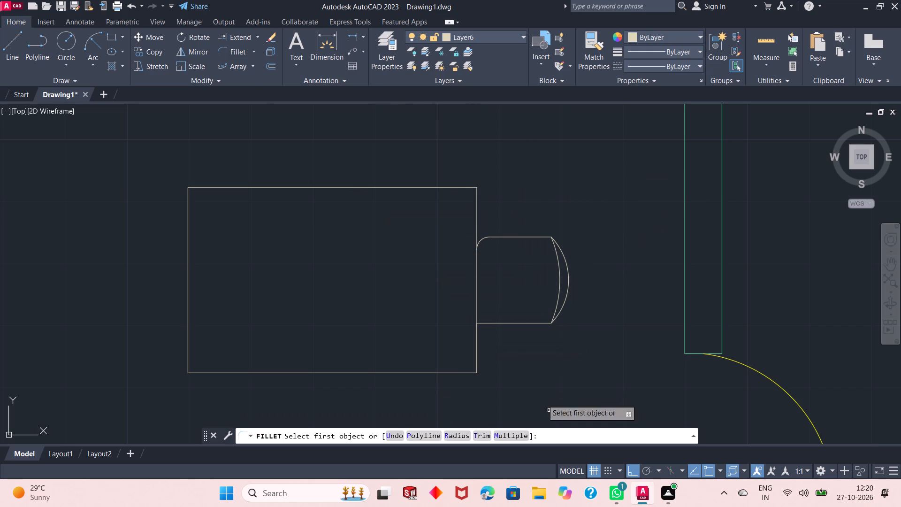
click(494, 323)
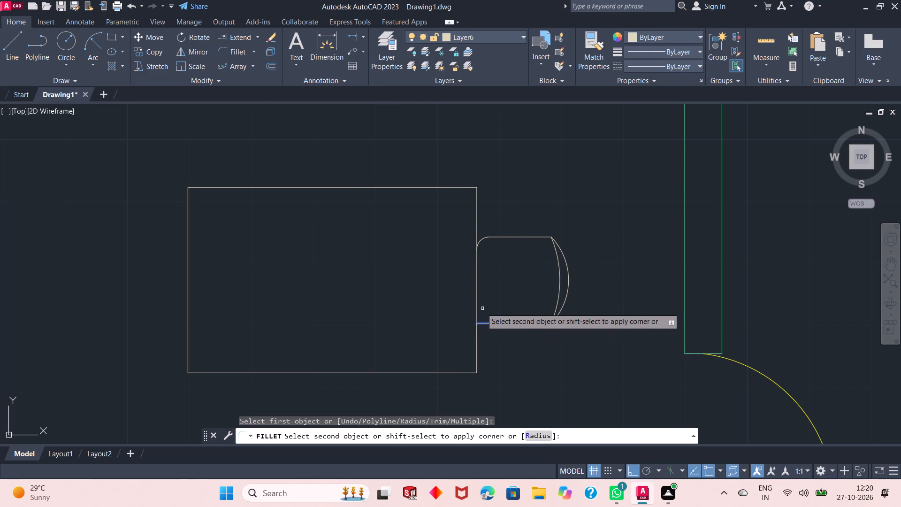
click(477, 301)
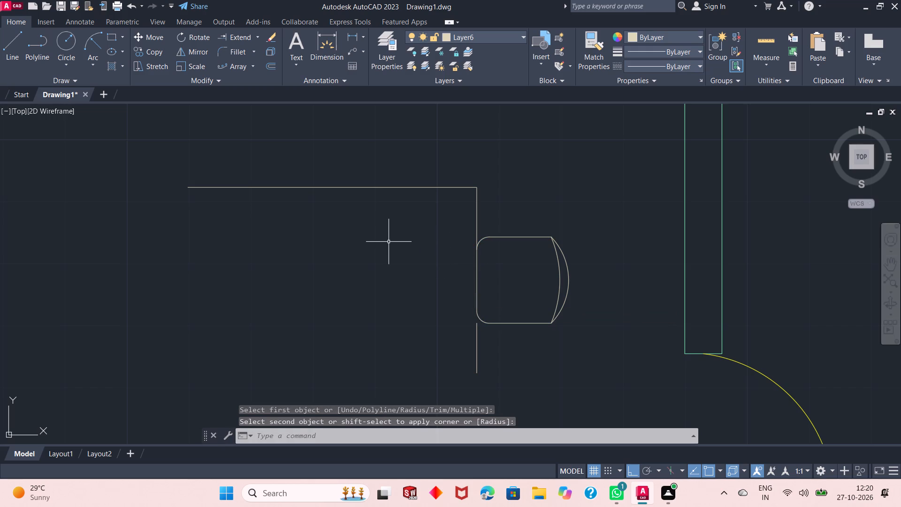
scroll(390, 231, down, 1)
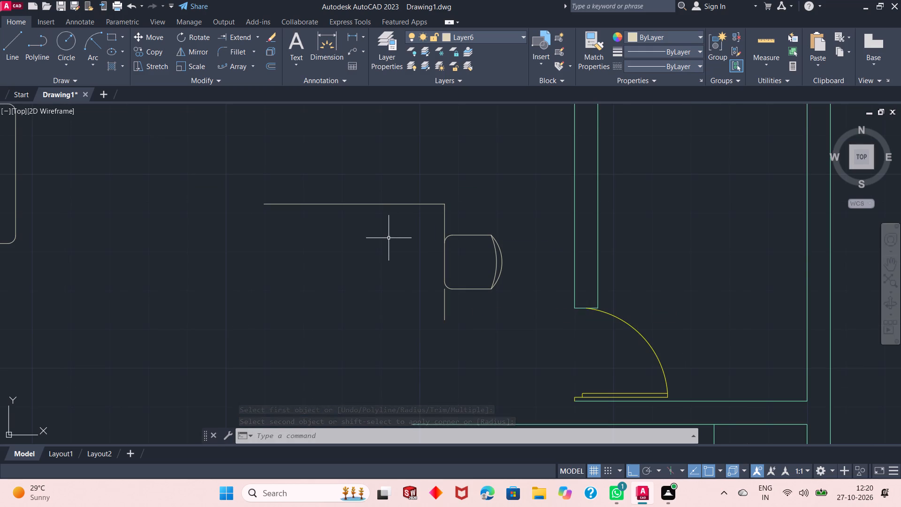
Redraw the table's western edge and its southern edge, about 3'-11" long, as lines closing the rectangle at the southeast corner.
click(6, 47)
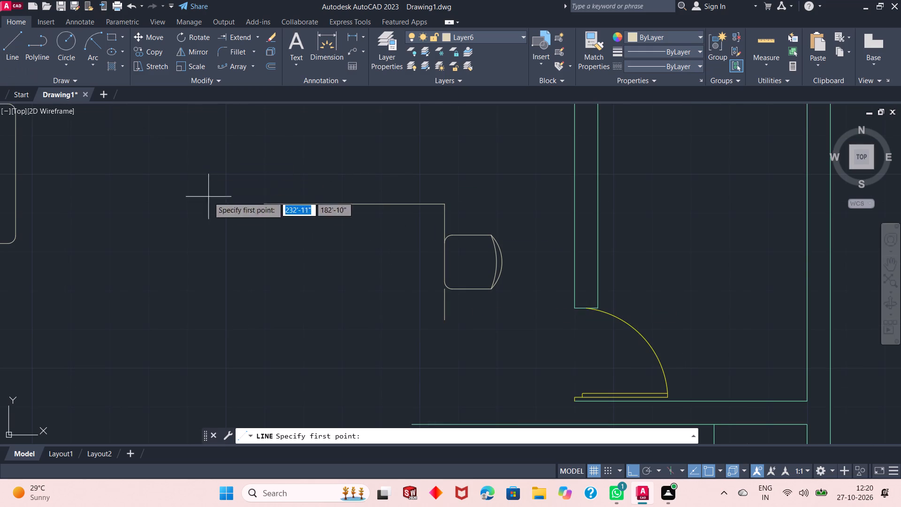
click(264, 203)
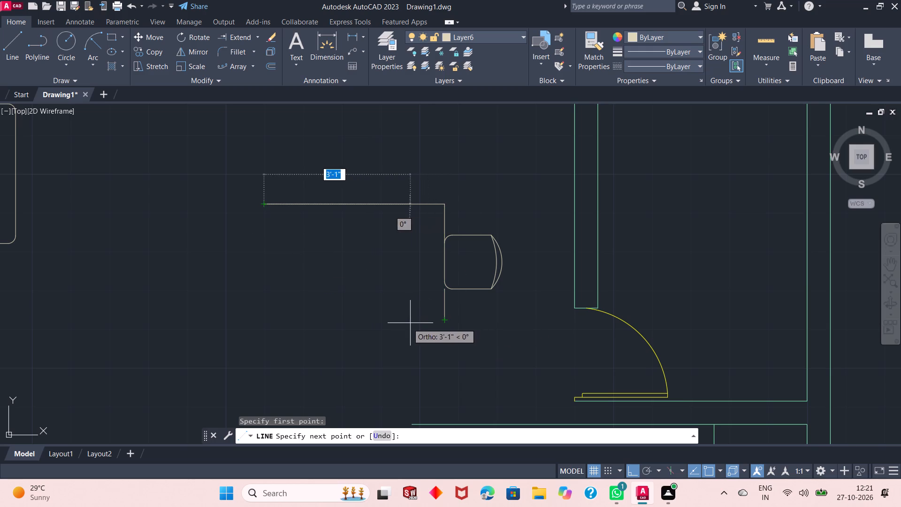
click(268, 321)
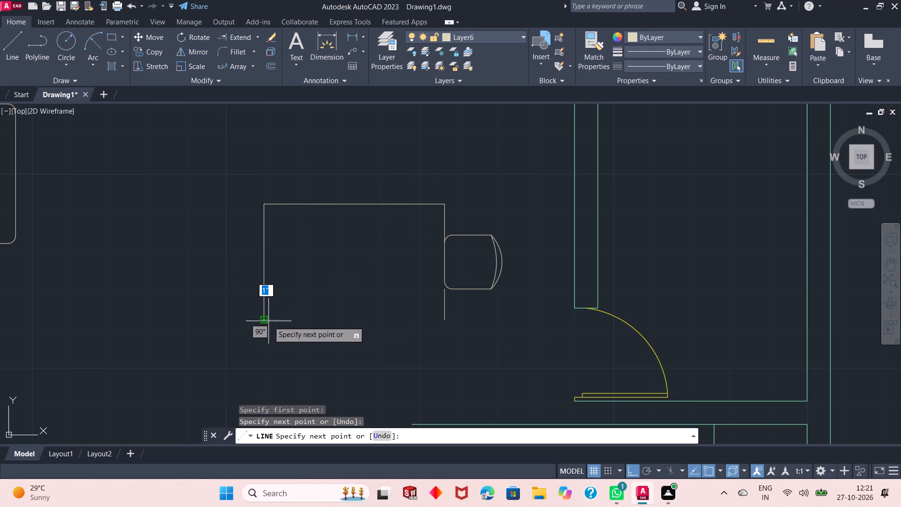
click(446, 319)
key(Escape)
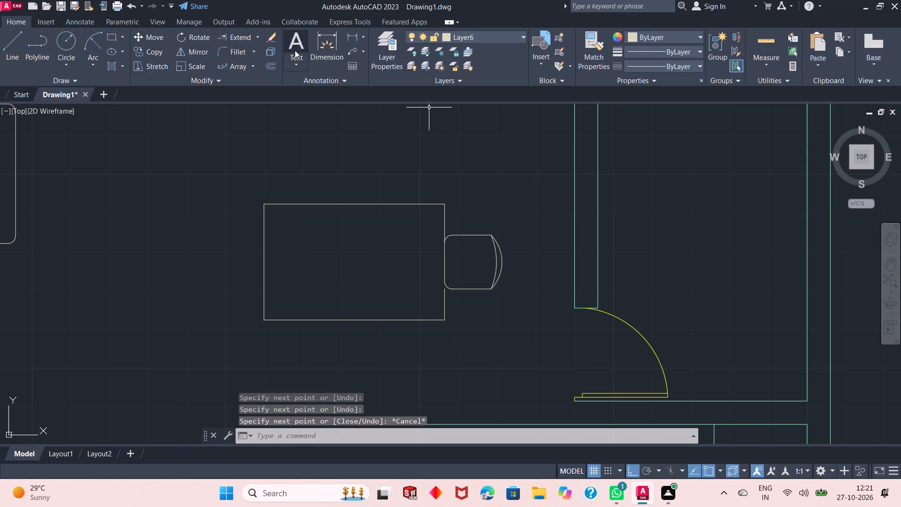
Extend the short line on the table's eastern edge, south of the chair, northward to close the chair's side.
click(240, 37)
scroll(400, 255, up, 2)
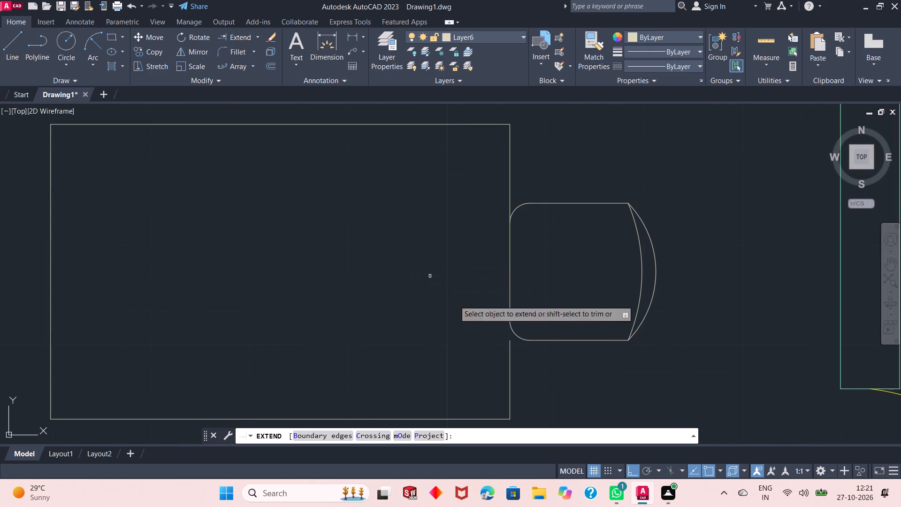
click(512, 346)
scroll(461, 321, down, 2)
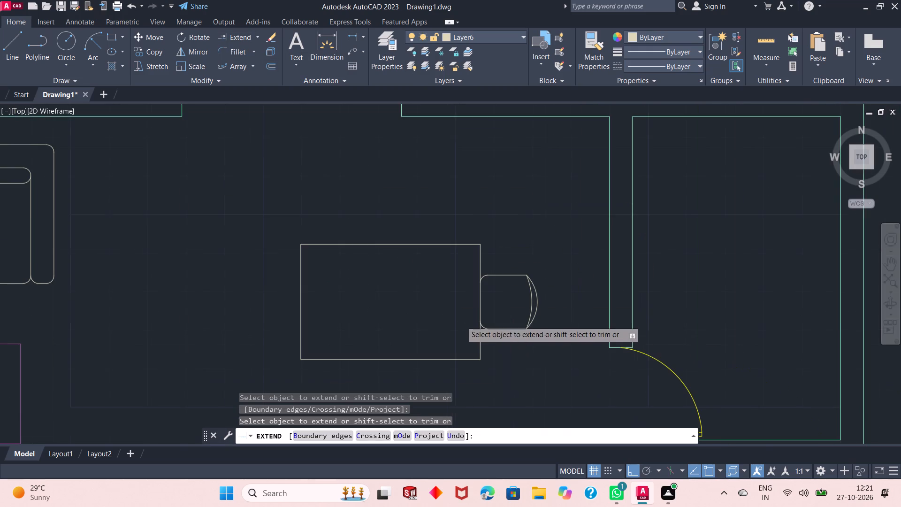
key(Escape)
Copy the chair at the table's eastern edge and paste a duplicate in the open space west of the table.
scroll(435, 302, down, 2)
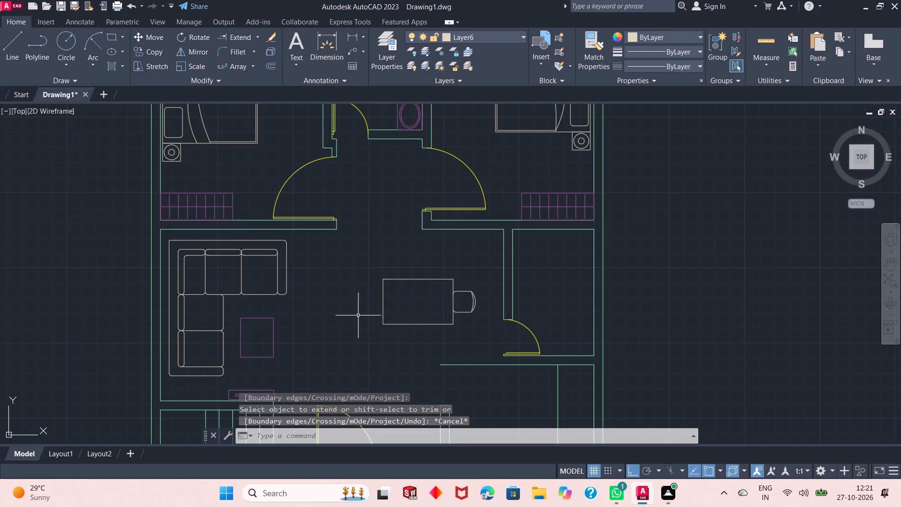
scroll(350, 309, up, 1)
click(577, 265)
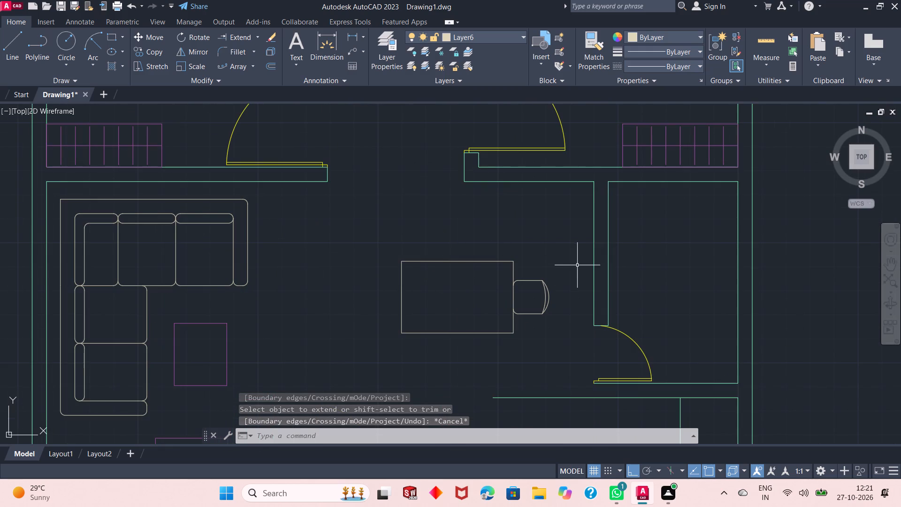
click(524, 324)
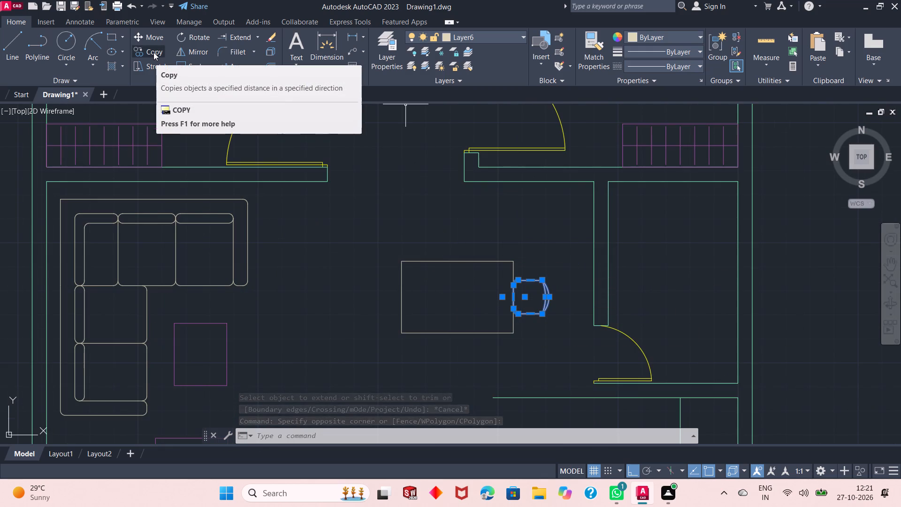
key(ctrl+c)
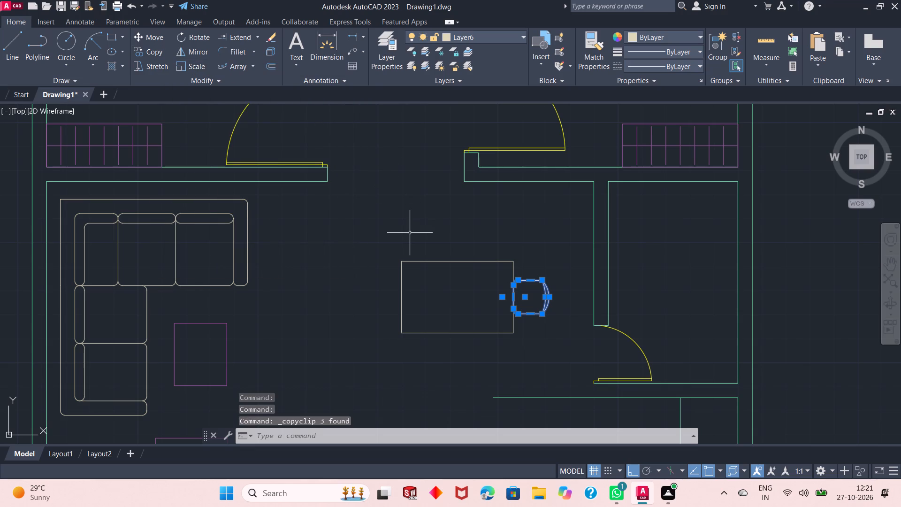
key(ctrl+v)
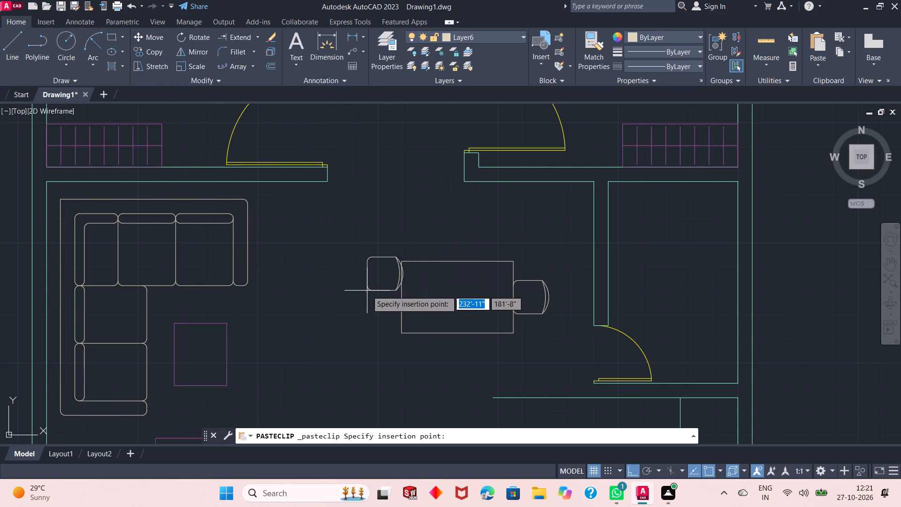
click(338, 309)
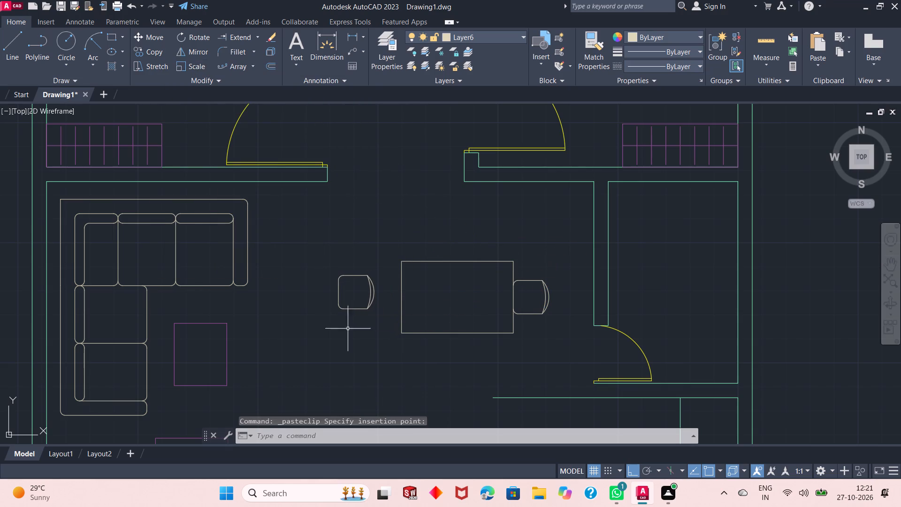
Paste two more copies of the chair side by side in the space south of the table.
scroll(359, 314, up, 1)
scroll(356, 284, down, 1)
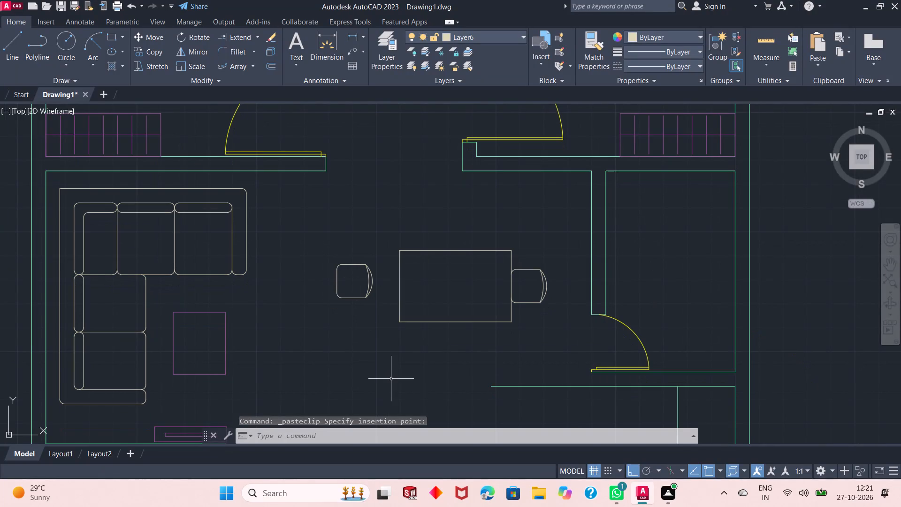
key(ctrl+v)
click(411, 376)
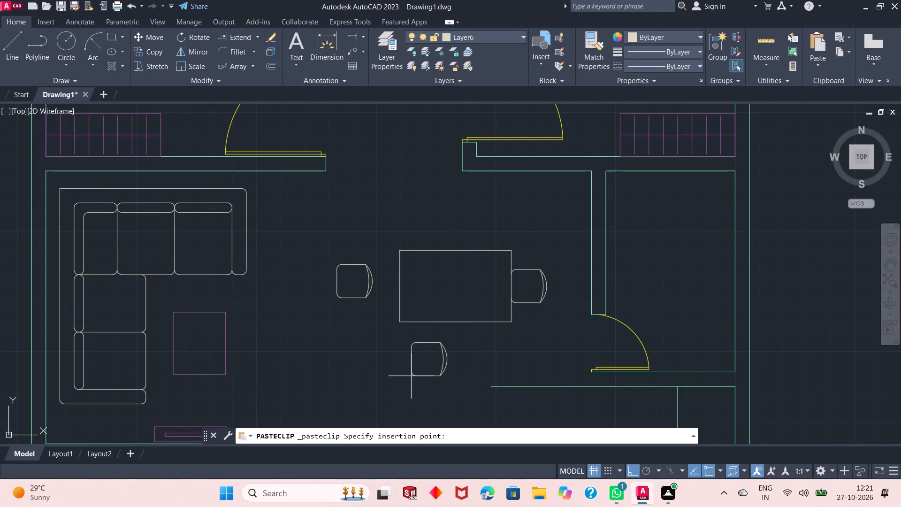
key(ctrl+v)
click(470, 377)
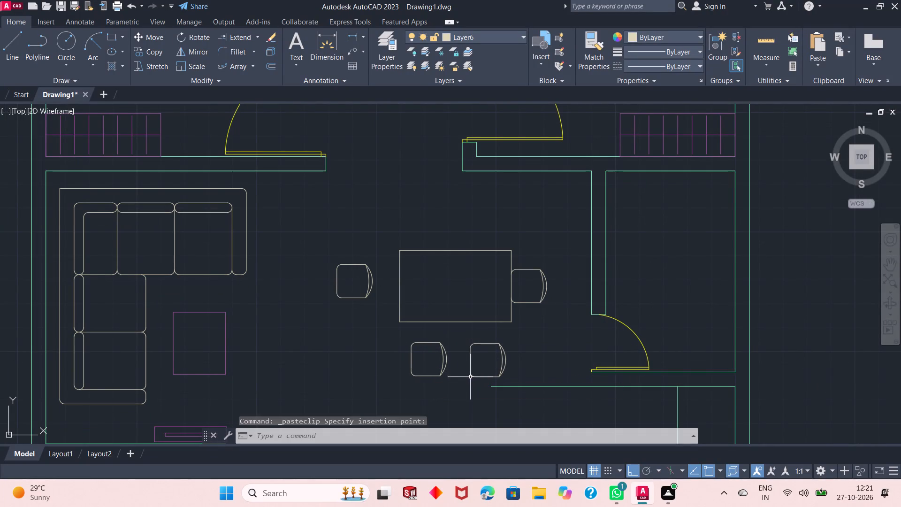
key(Escape)
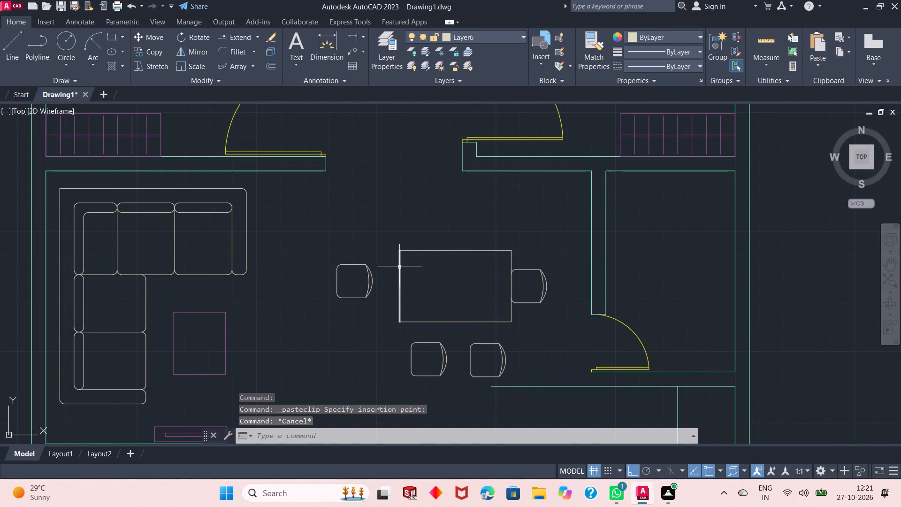
Rotate the chair west of the table by 180° about its southwest corner so its curved back faces west.
click(382, 257)
click(319, 323)
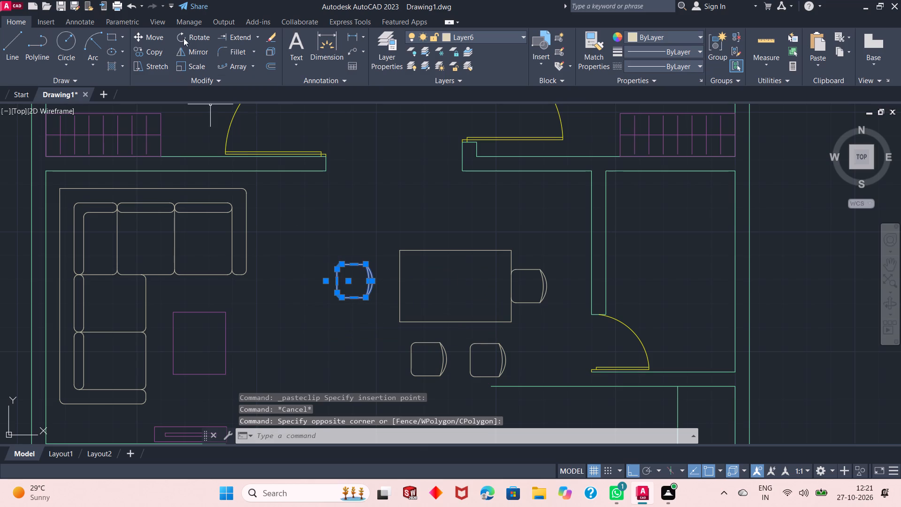
click(186, 36)
click(337, 296)
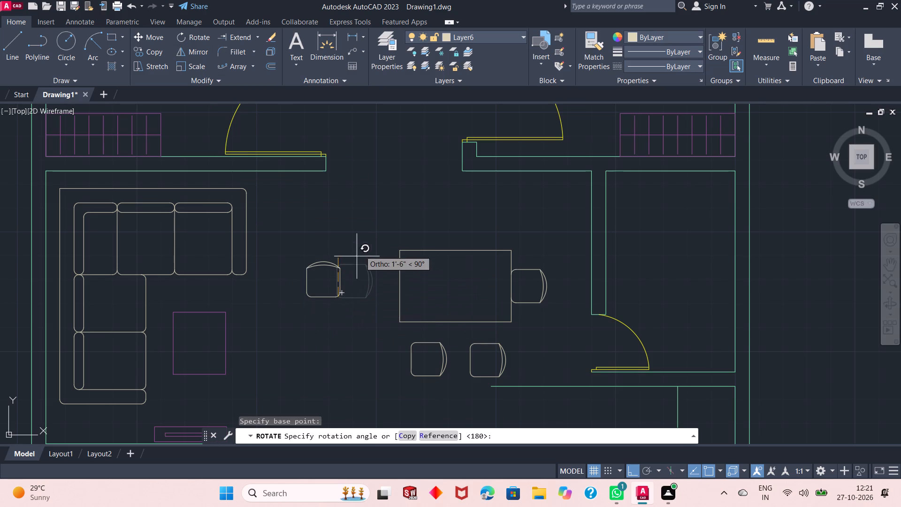
click(253, 260)
click(371, 295)
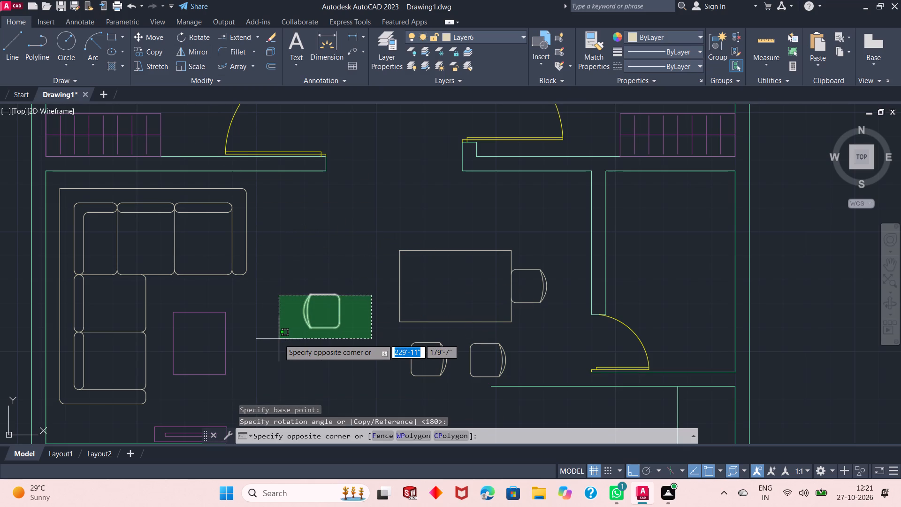
key(Escape)
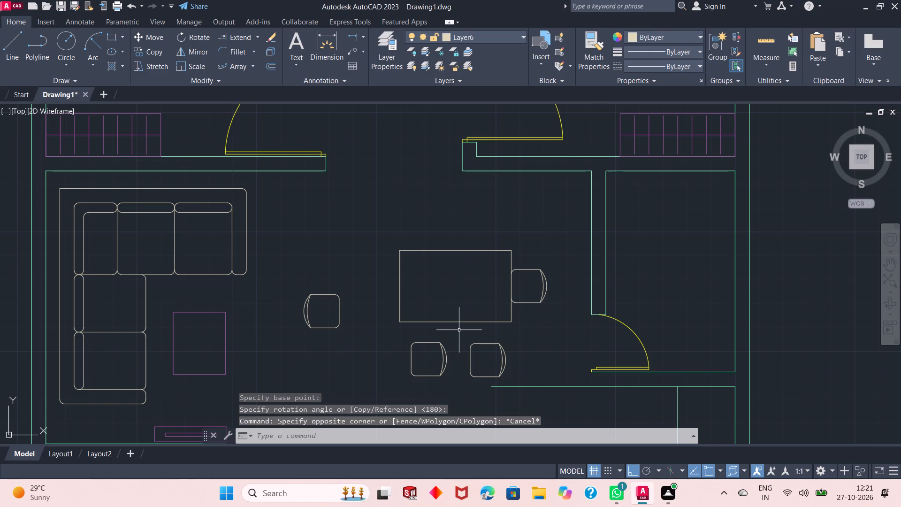
Rotate the western of the two chairs south of the table by 270° so its curved back faces south.
click(459, 330)
click(382, 384)
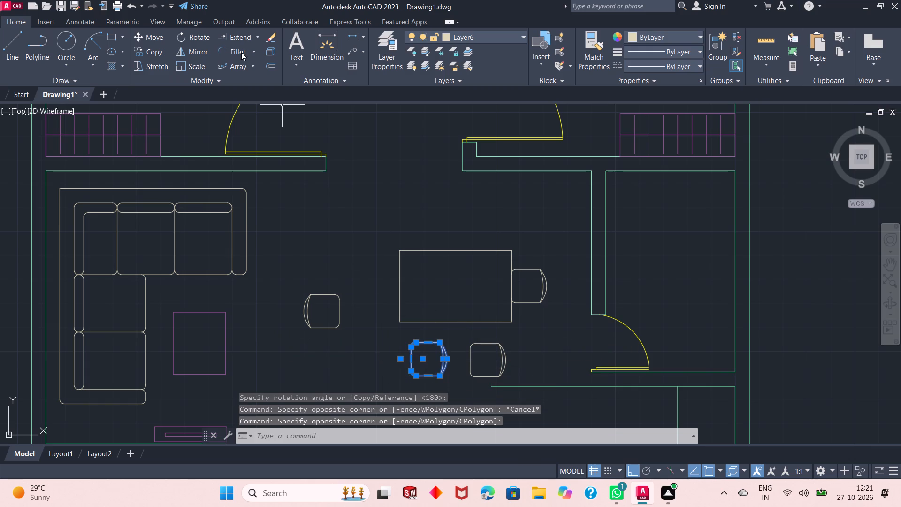
click(187, 38)
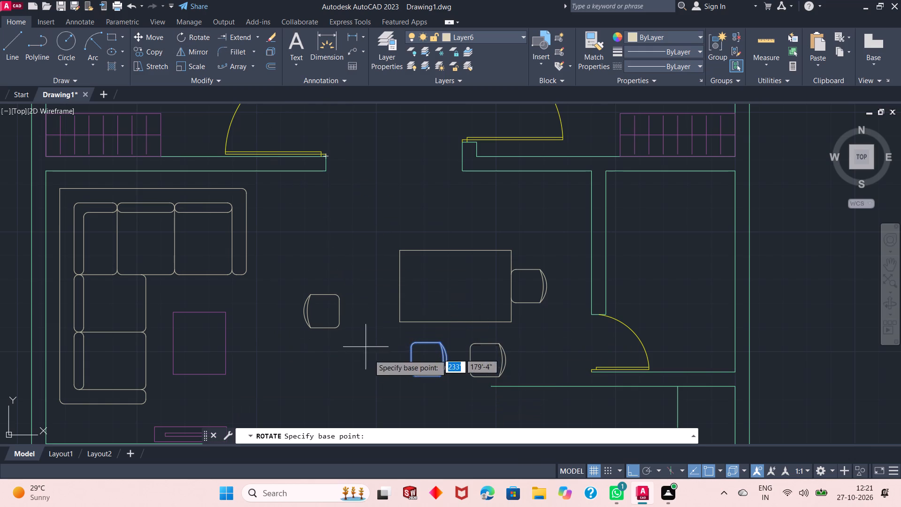
click(413, 344)
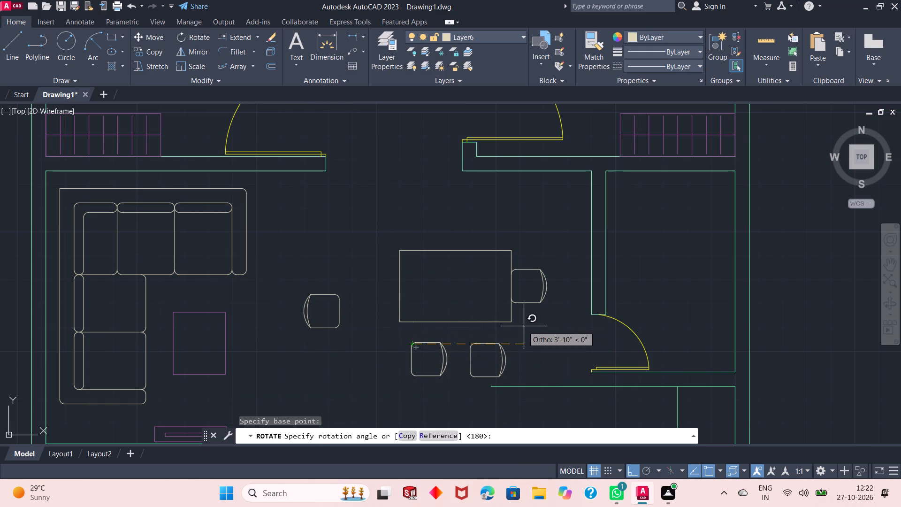
click(375, 393)
Rotate the eastern of the two chairs south of the table by 270° so its curved back faces south.
click(576, 337)
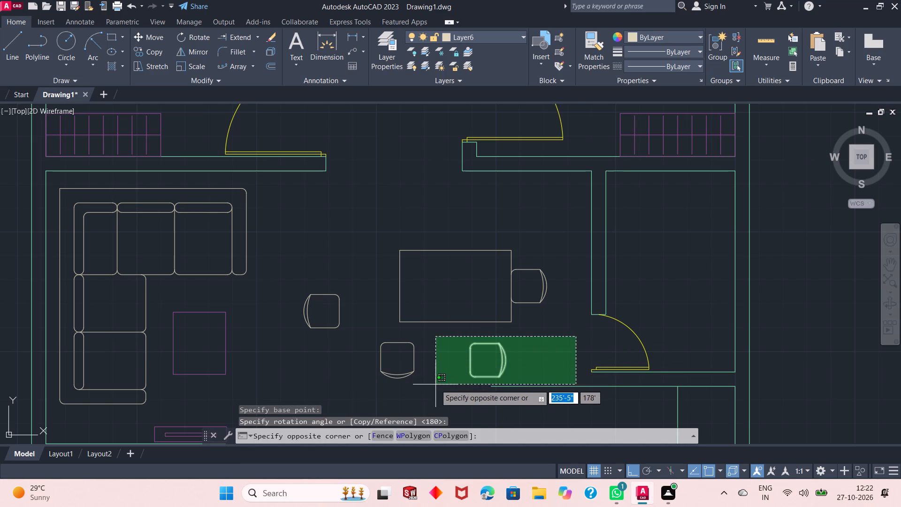
click(435, 384)
click(203, 31)
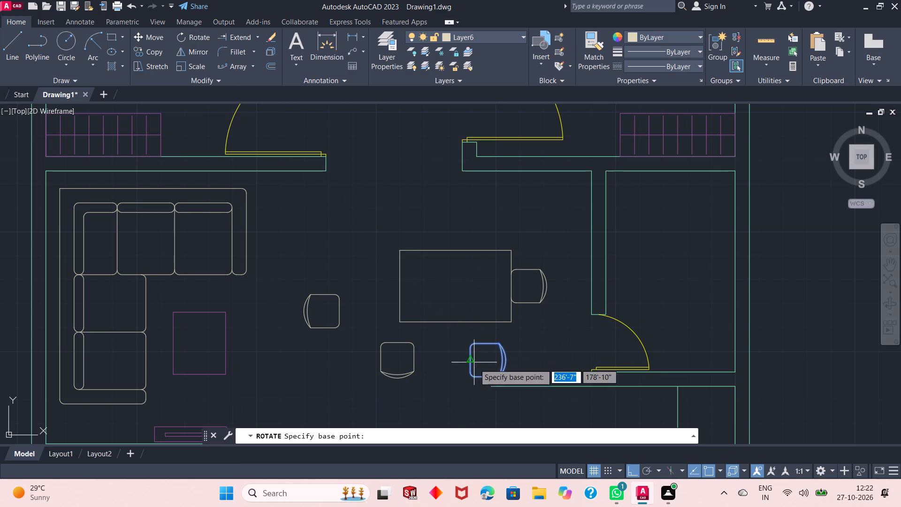
click(468, 378)
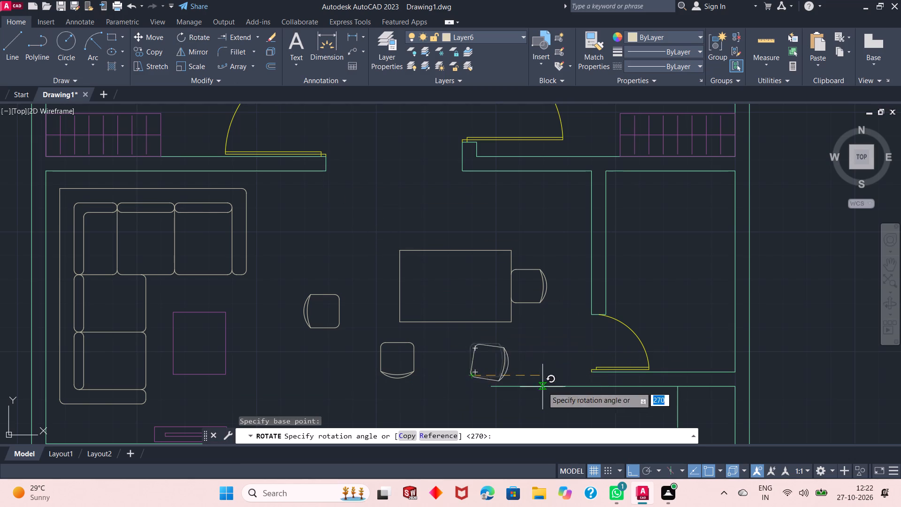
click(449, 403)
key(Escape)
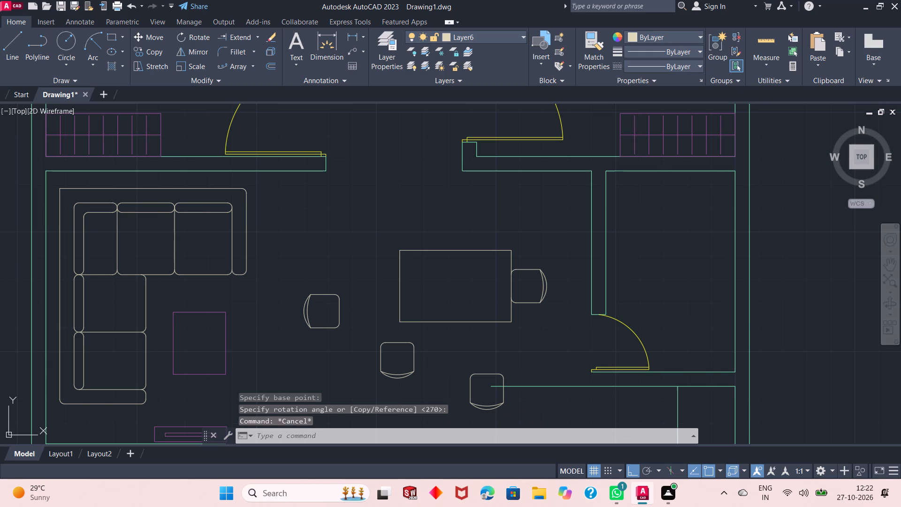
With Ortho off, move the southeastern chair so its straight front sits against the eastern part of the table's southern edge.
click(545, 358)
click(418, 384)
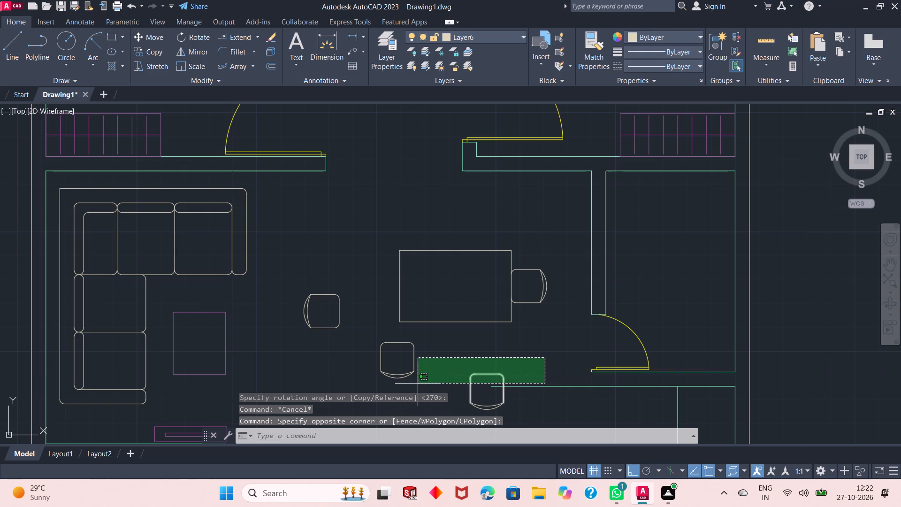
click(527, 399)
click(443, 413)
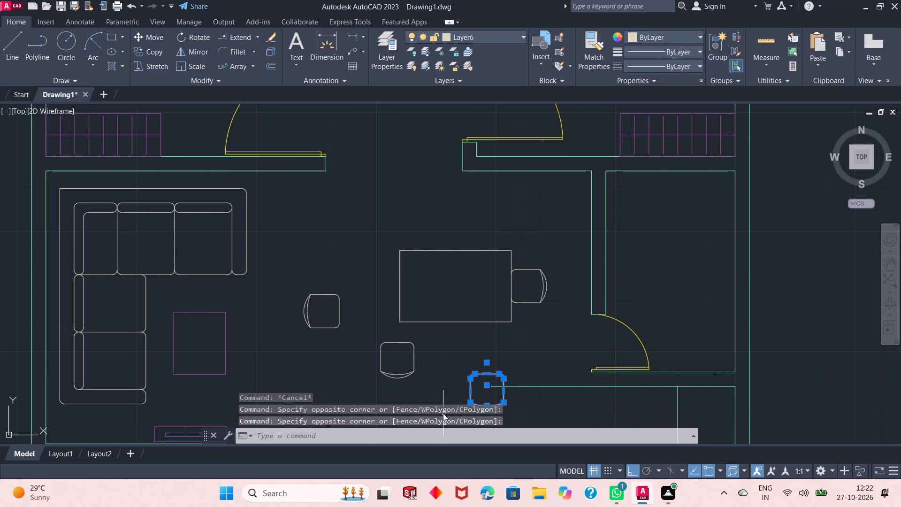
click(158, 38)
click(632, 469)
click(496, 372)
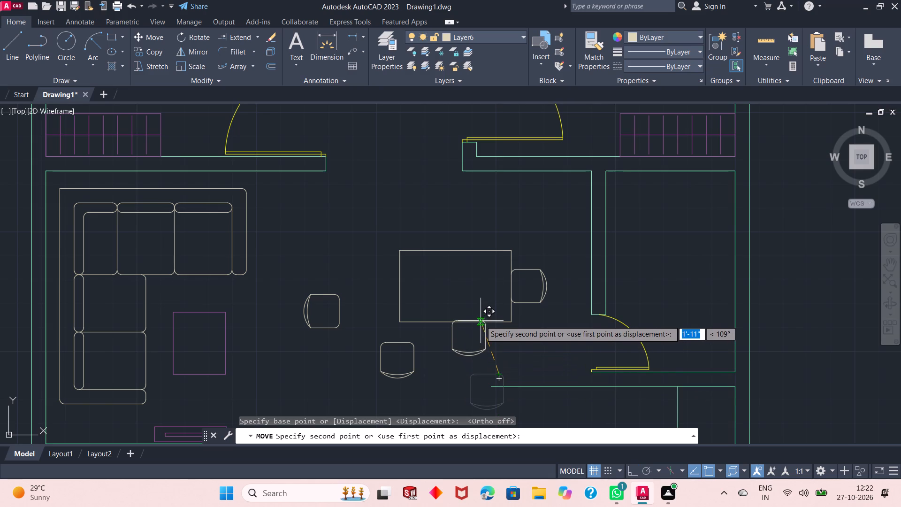
scroll(487, 323, up, 1)
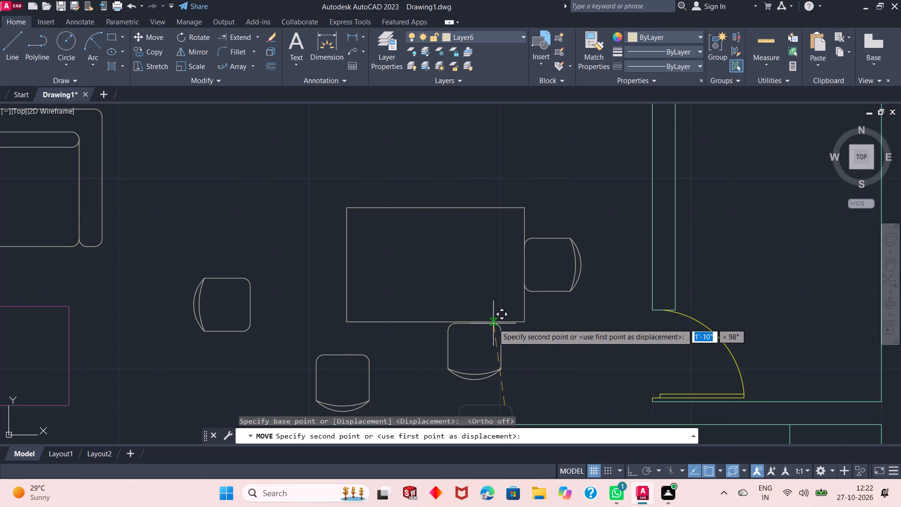
click(488, 322)
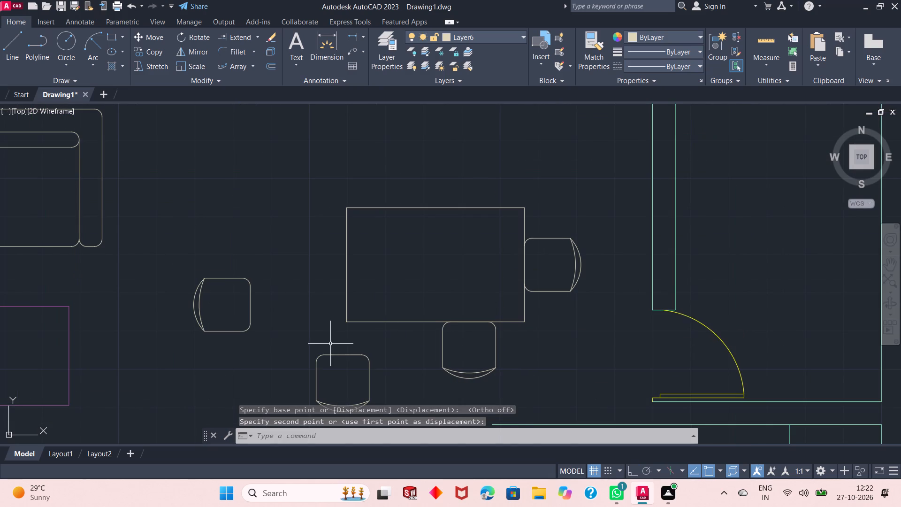
Move the southwestern chair so its straight front sits against the western part of the table's southern edge.
click(378, 351)
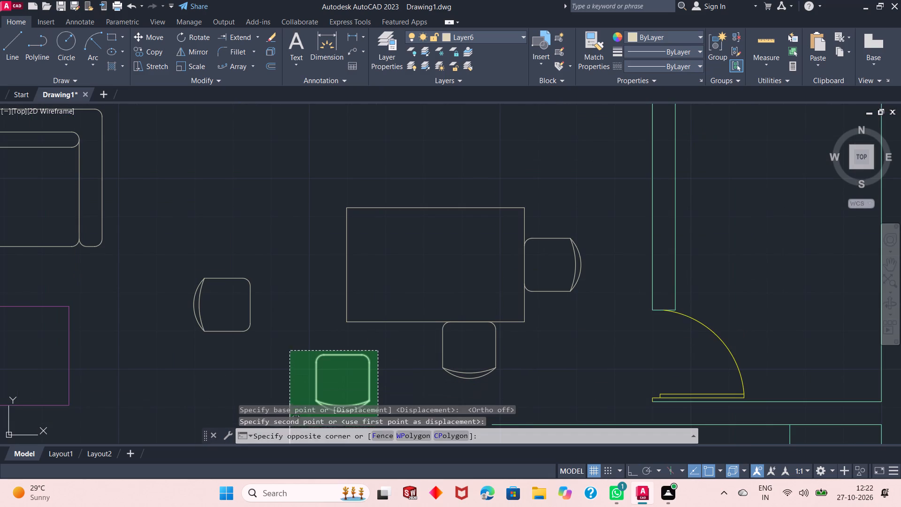
scroll(345, 368, up, 1)
scroll(345, 368, down, 1)
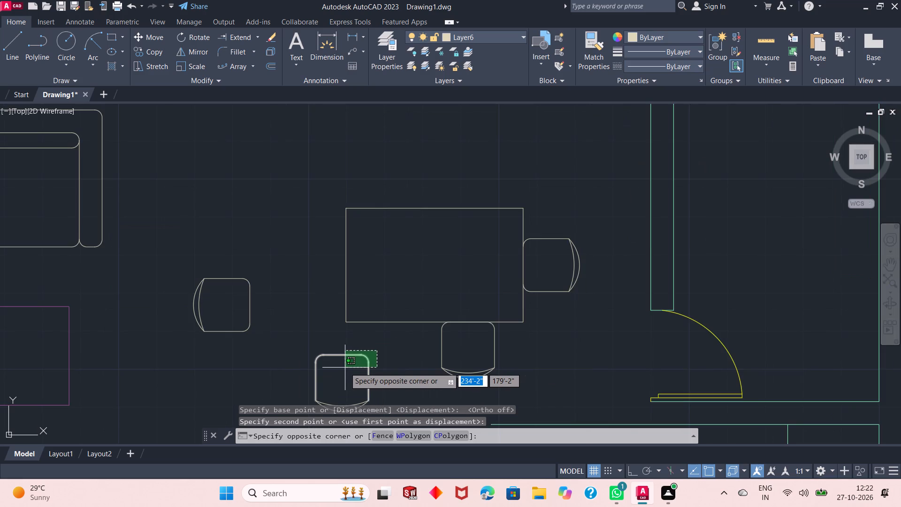
scroll(367, 315, down, 1)
scroll(358, 357, up, 1)
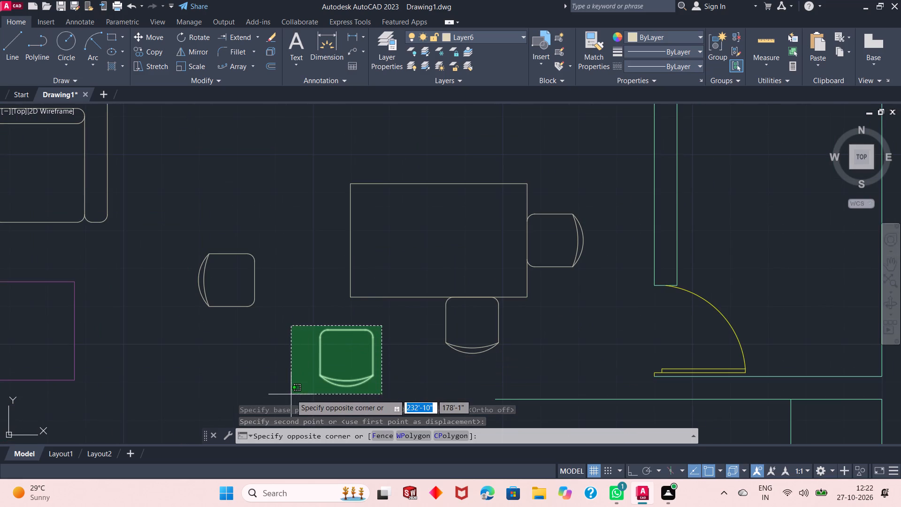
click(291, 394)
click(155, 42)
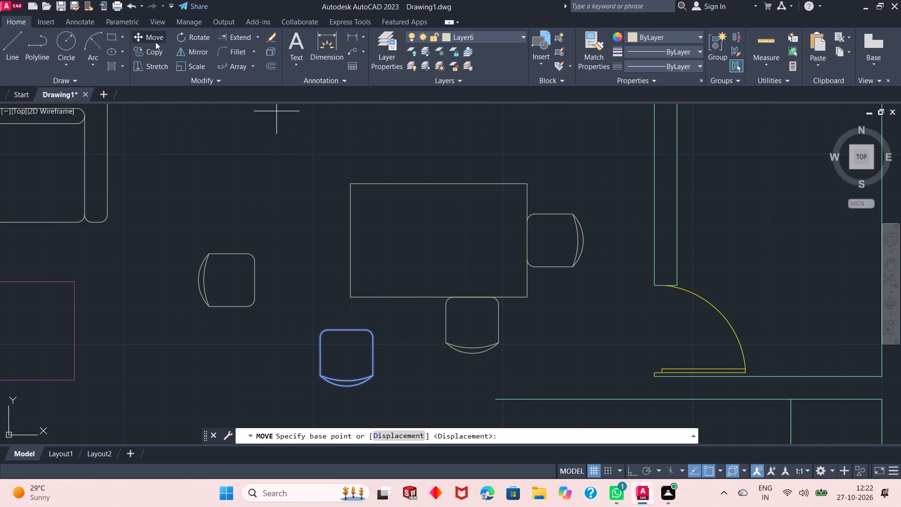
click(364, 330)
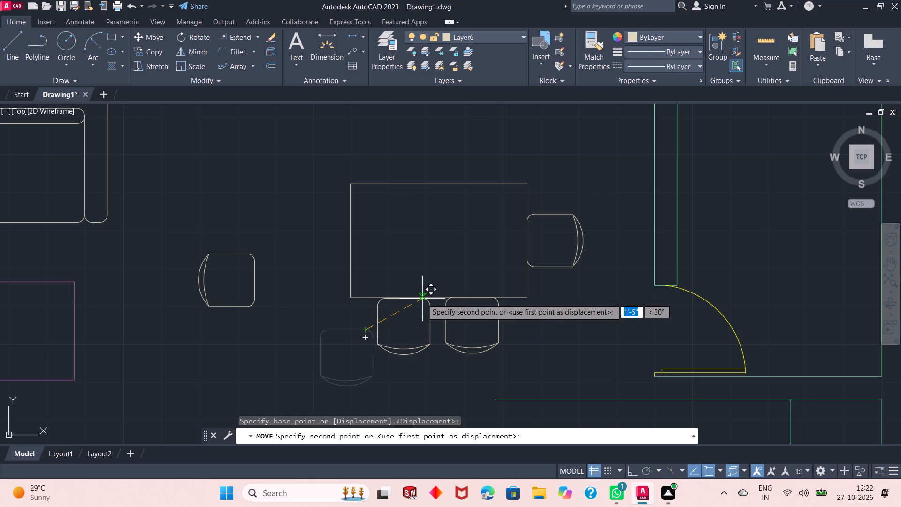
click(422, 298)
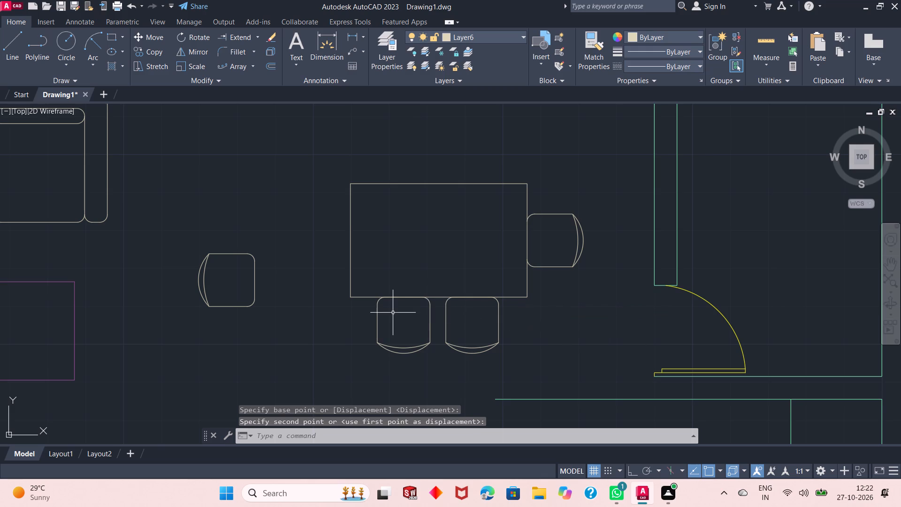
Move the chair west of the table against the table's western edge, level with the chair on the eastern side.
scroll(390, 313, up, 1)
scroll(393, 313, down, 1)
scroll(507, 318, down, 2)
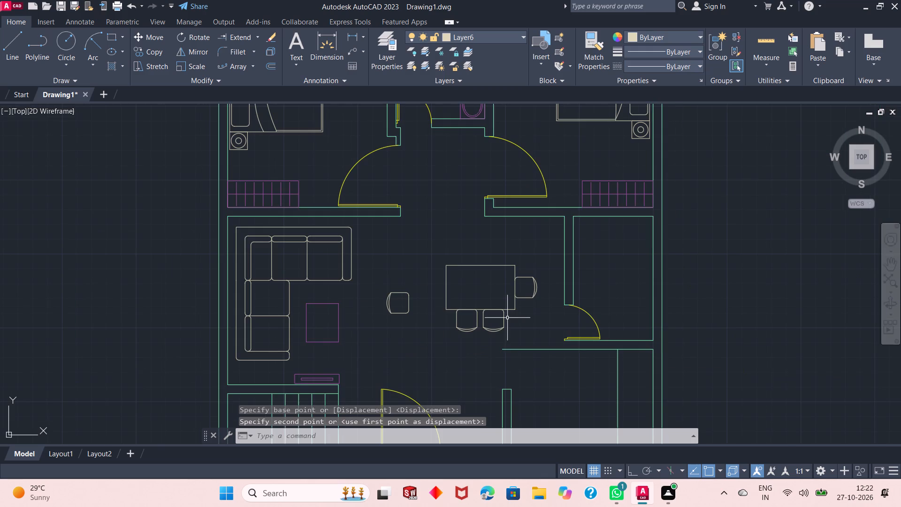
scroll(489, 292, up, 1)
click(369, 287)
click(296, 334)
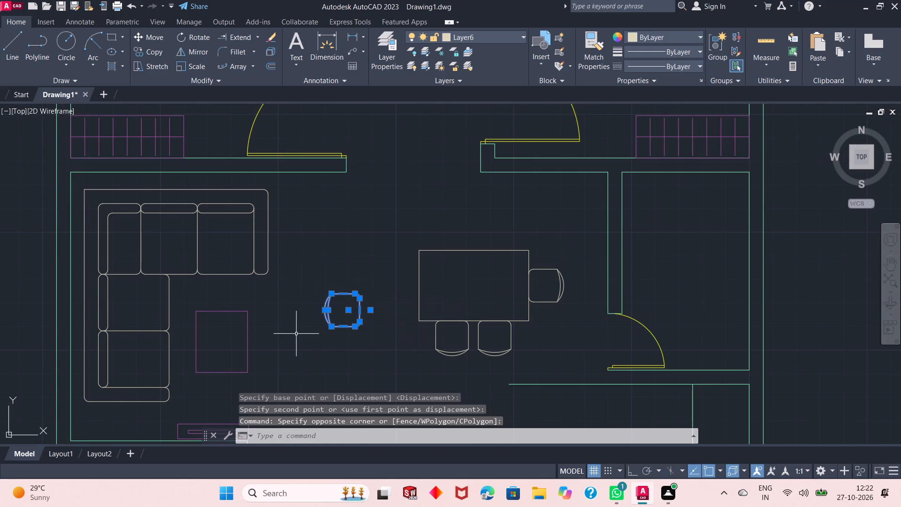
click(156, 39)
click(360, 300)
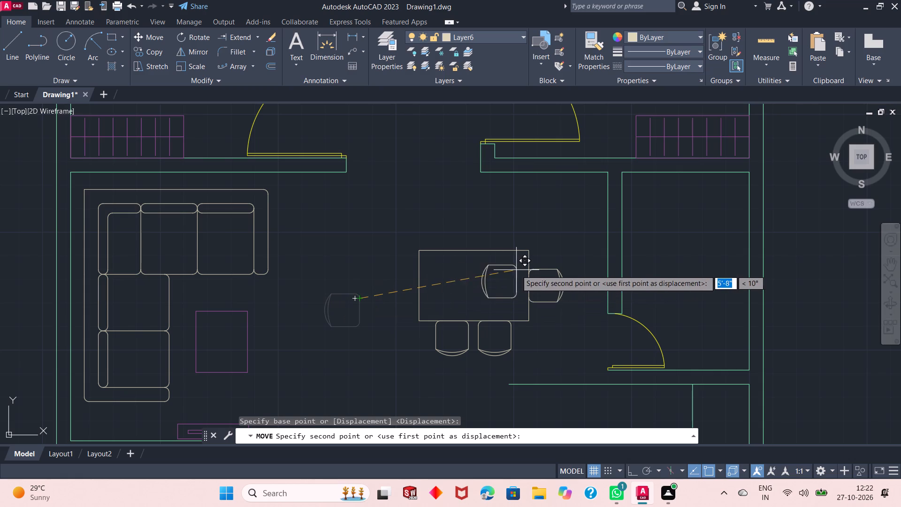
scroll(528, 276, up, 2)
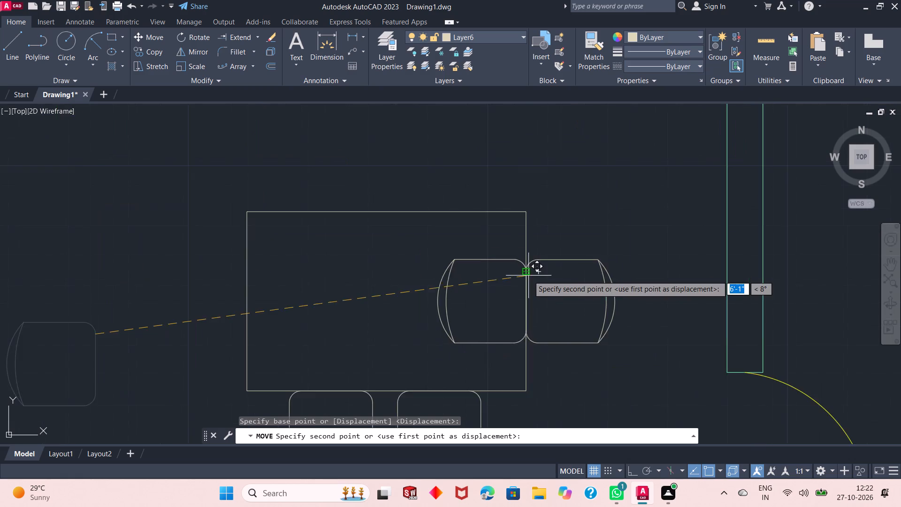
scroll(528, 276, up, 1)
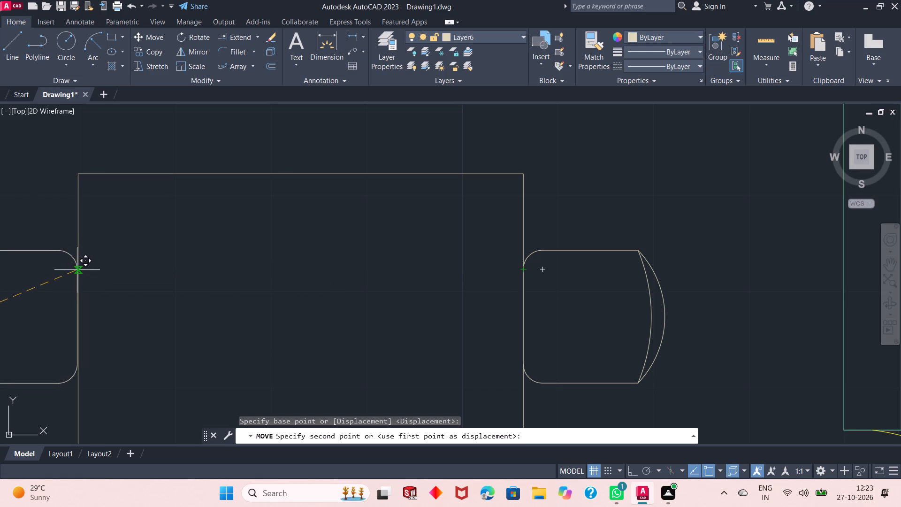
click(77, 270)
key(Escape)
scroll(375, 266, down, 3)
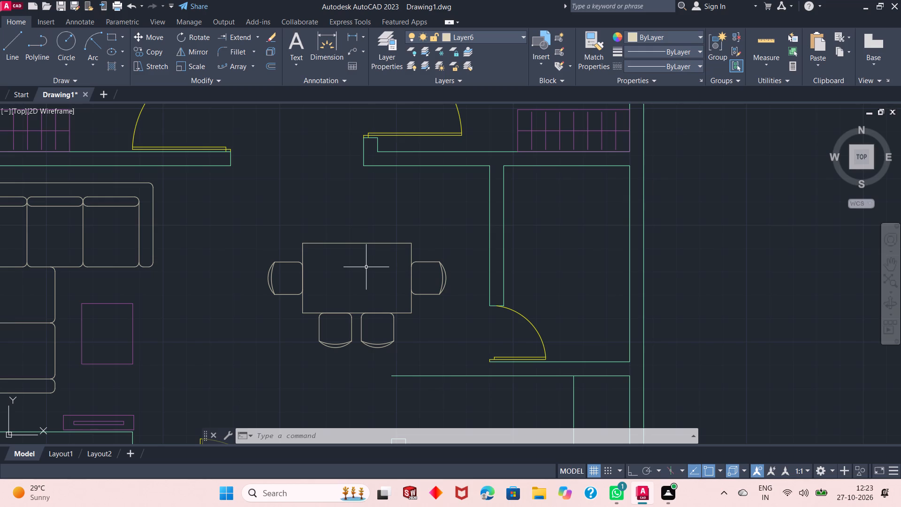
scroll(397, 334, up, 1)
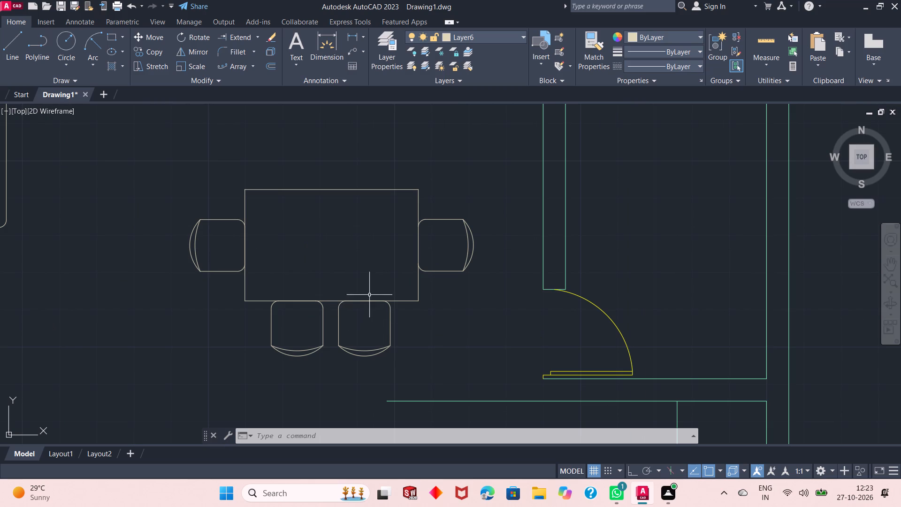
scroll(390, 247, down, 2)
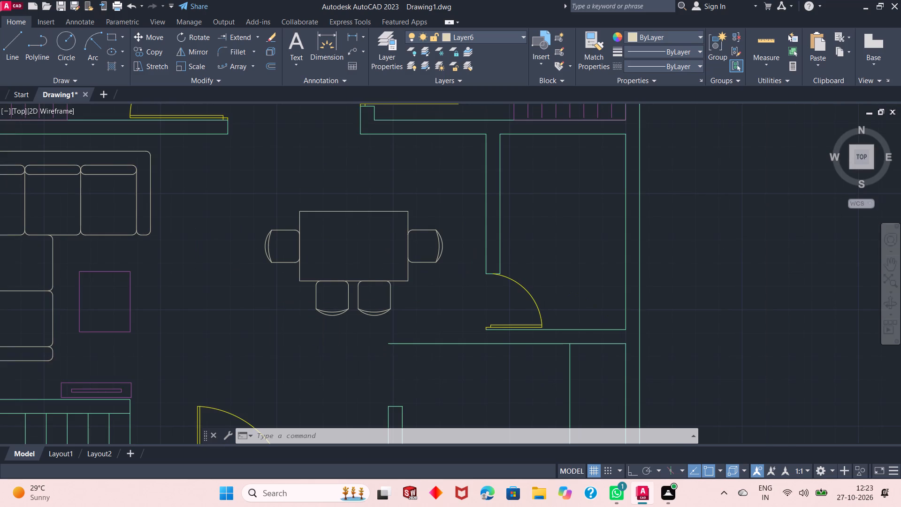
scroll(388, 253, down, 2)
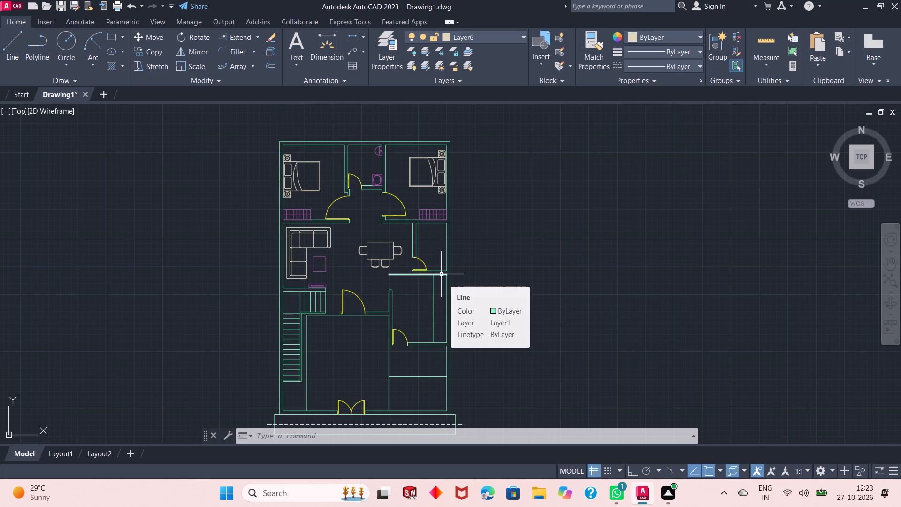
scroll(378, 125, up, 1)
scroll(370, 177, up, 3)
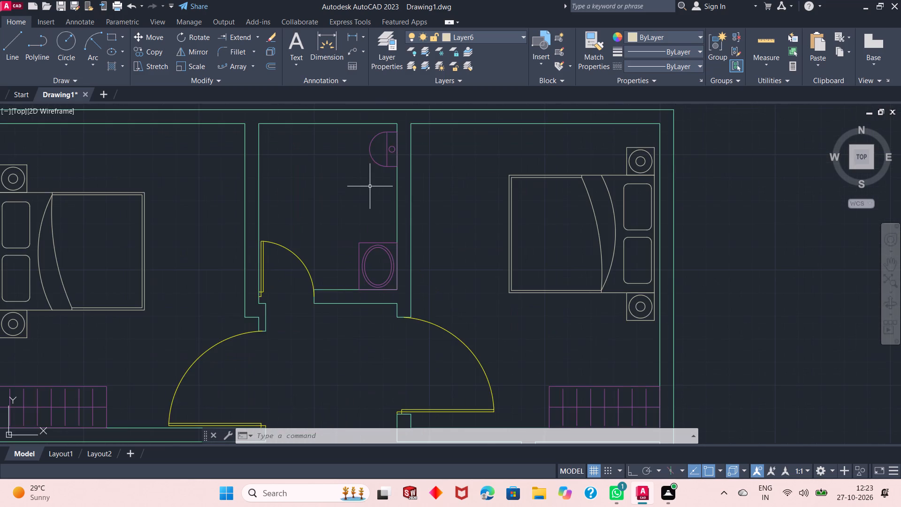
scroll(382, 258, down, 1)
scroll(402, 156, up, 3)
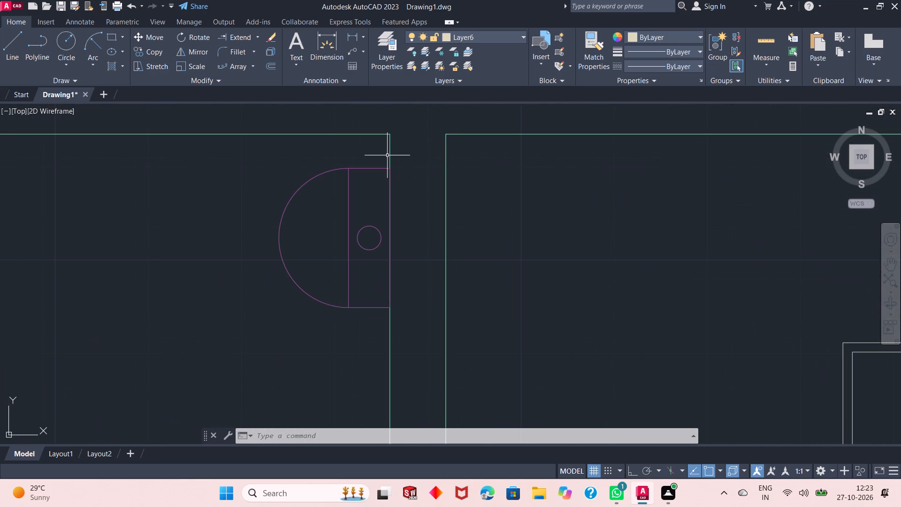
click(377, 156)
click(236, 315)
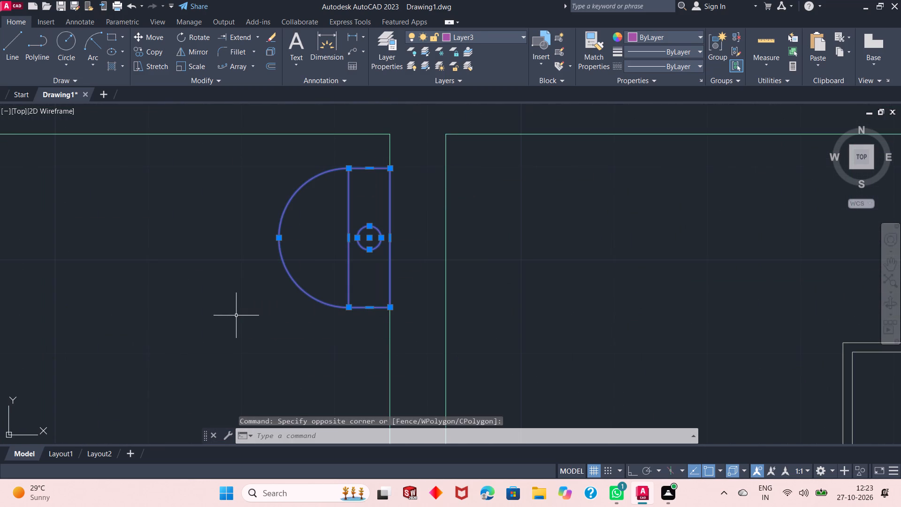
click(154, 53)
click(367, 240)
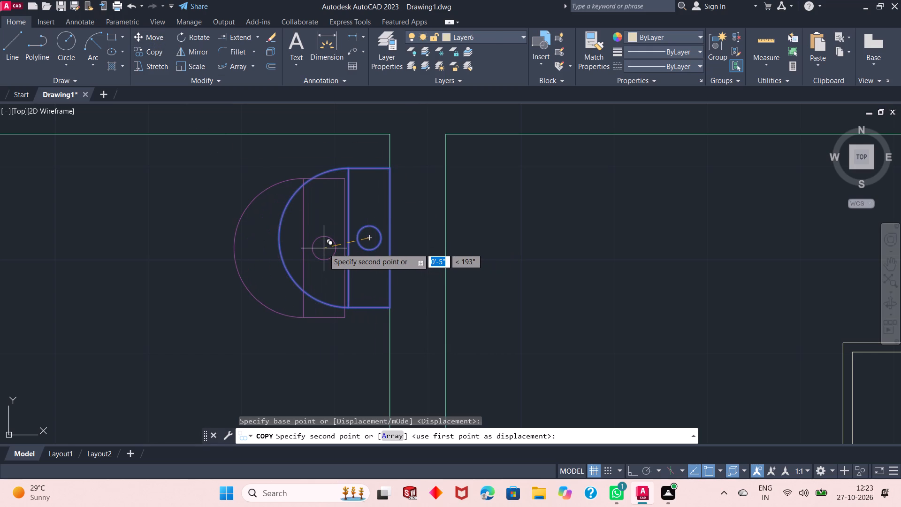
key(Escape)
Copy the half-round fixture from the northern bathroom to the eastern wall of the small room east of the table, near its northeast corner.
click(375, 153)
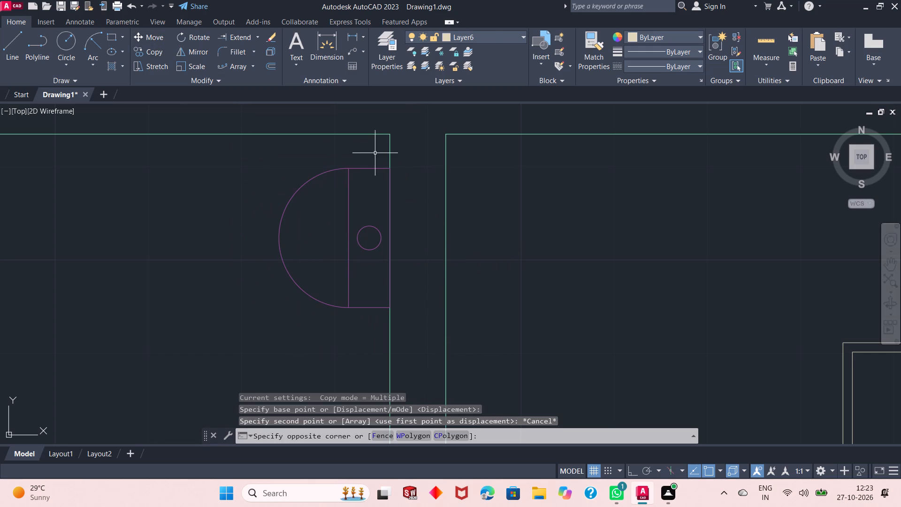
click(246, 325)
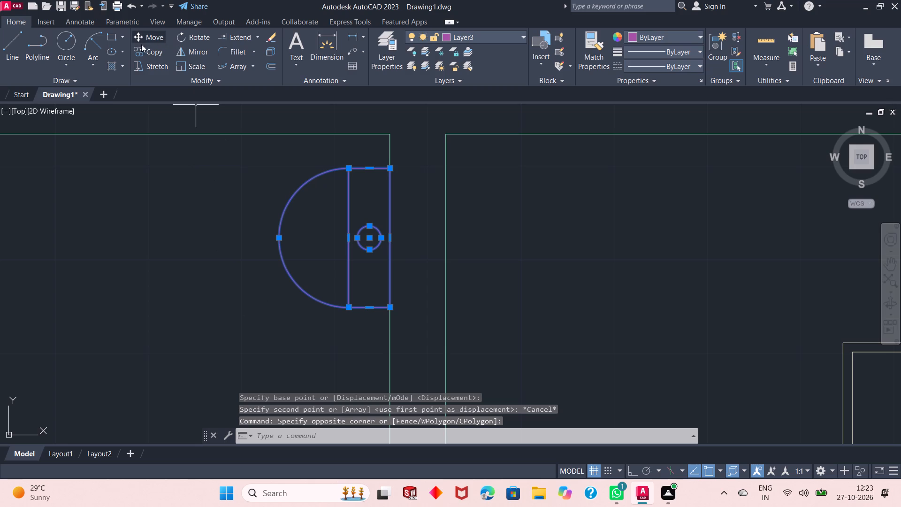
click(139, 49)
click(387, 169)
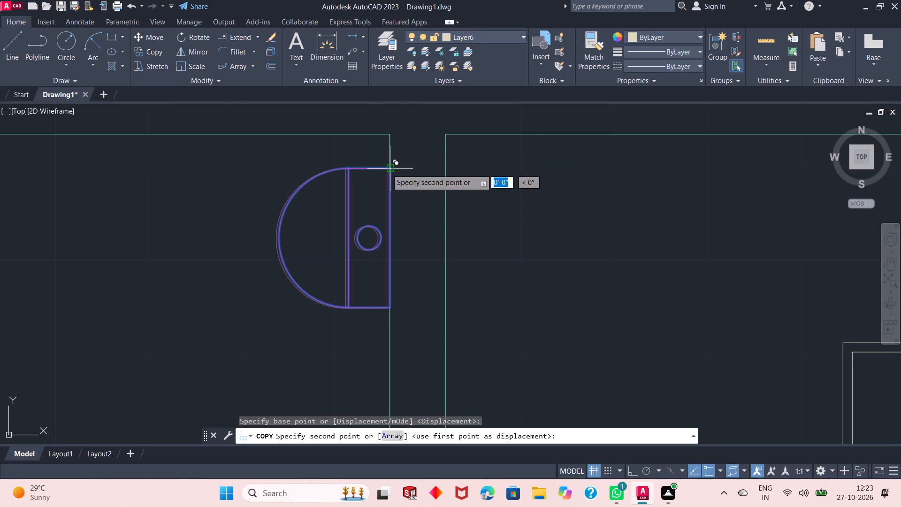
scroll(270, 179, down, 5)
scroll(325, 343, up, 3)
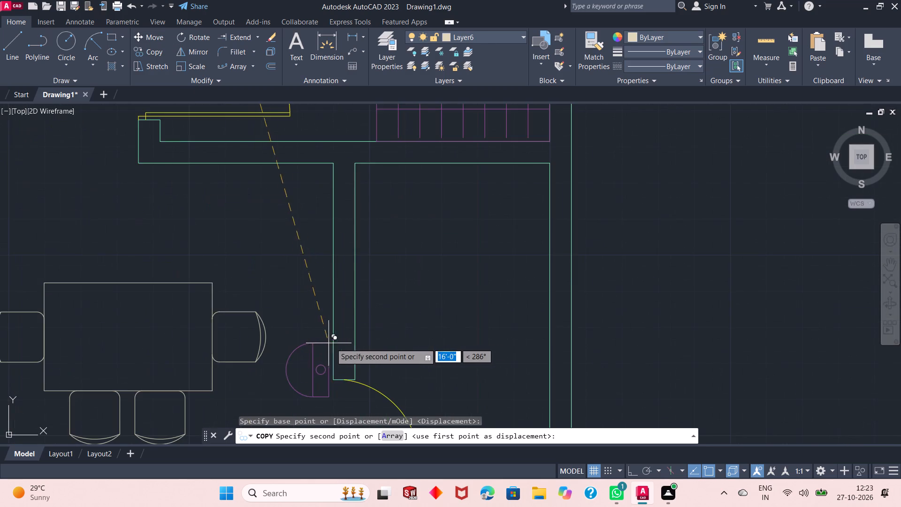
scroll(382, 328, down, 2)
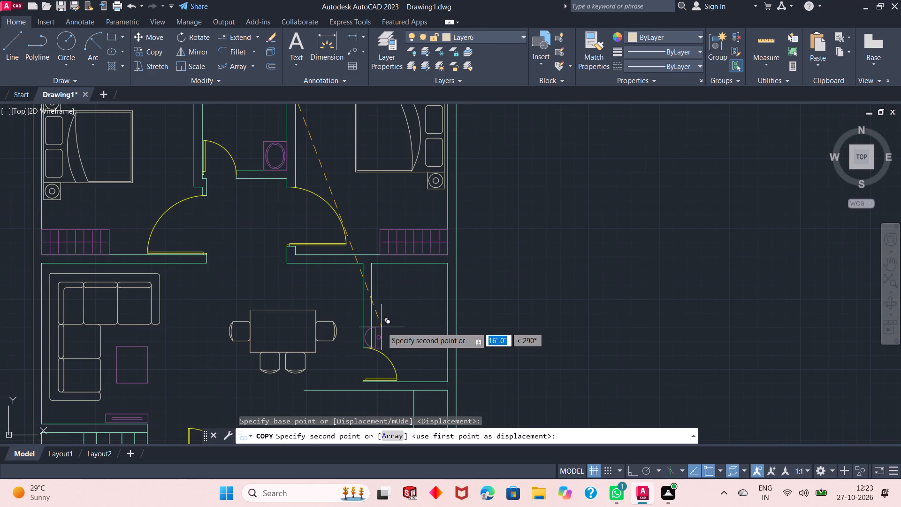
scroll(432, 295, up, 1)
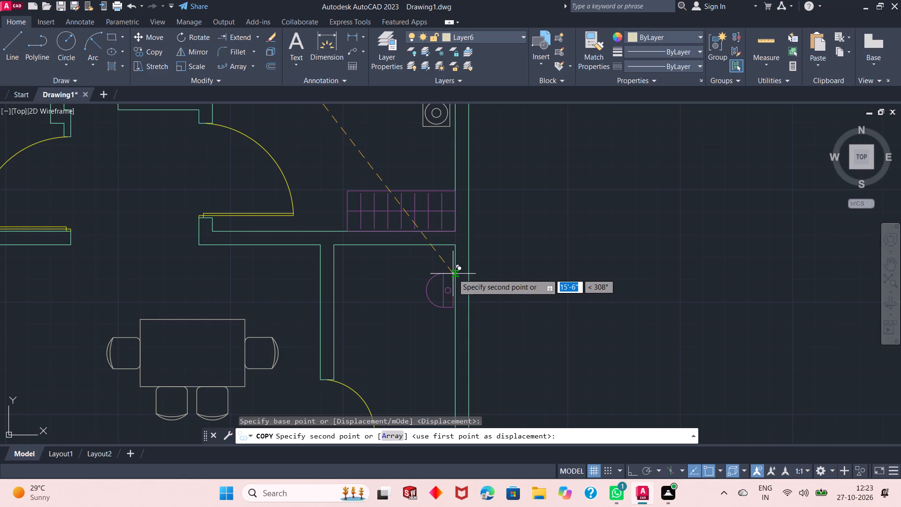
scroll(453, 273, up, 2)
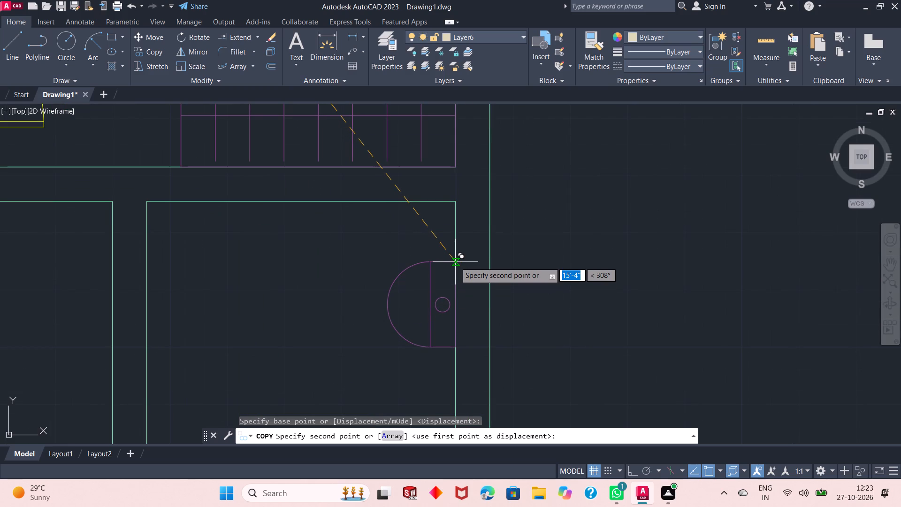
click(455, 262)
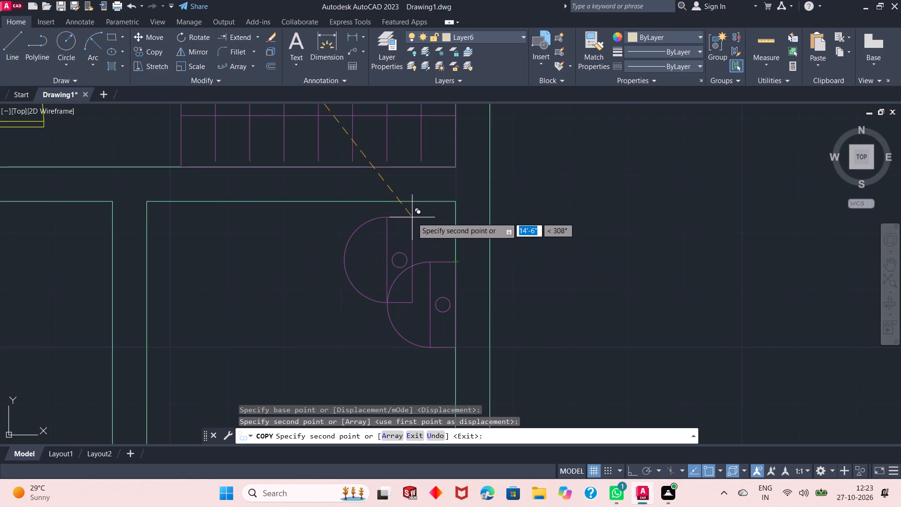
right_click(391, 189)
click(403, 192)
Copy the oval fixture with its rectangular surround from the northern bathroom into the southeast corner of the small room east of the table.
scroll(389, 249, down, 2)
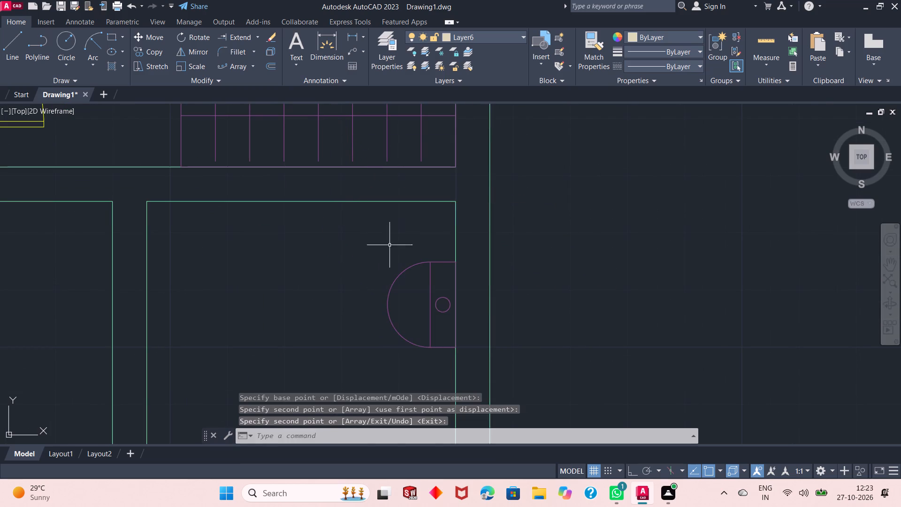
scroll(389, 258, down, 3)
scroll(325, 215, up, 4)
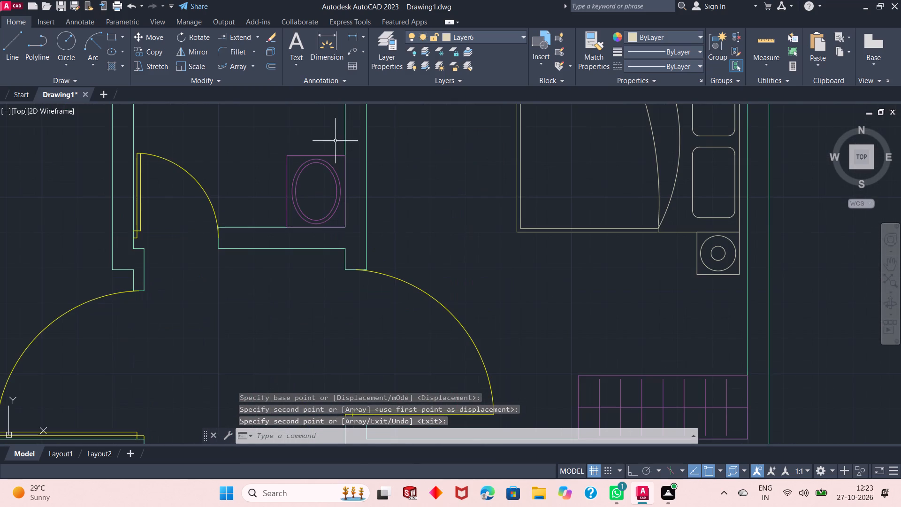
click(336, 139)
click(259, 195)
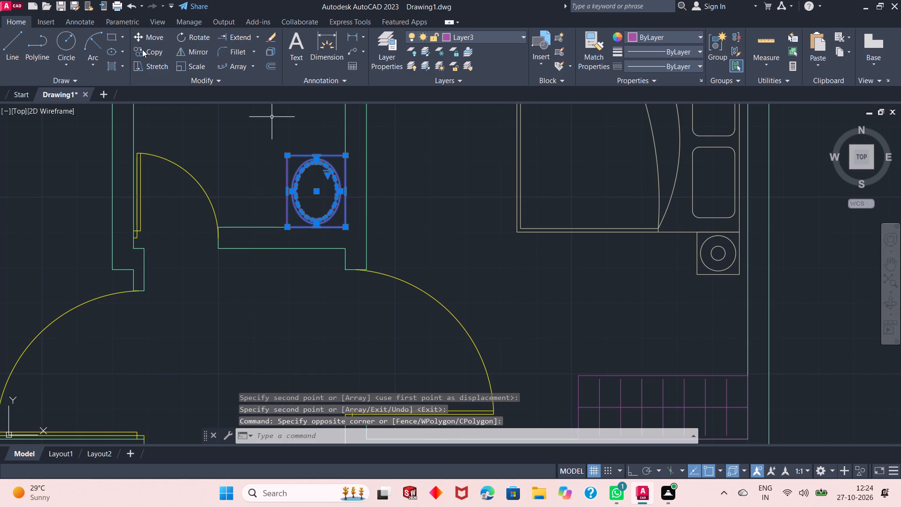
click(142, 49)
click(346, 156)
scroll(305, 174, down, 2)
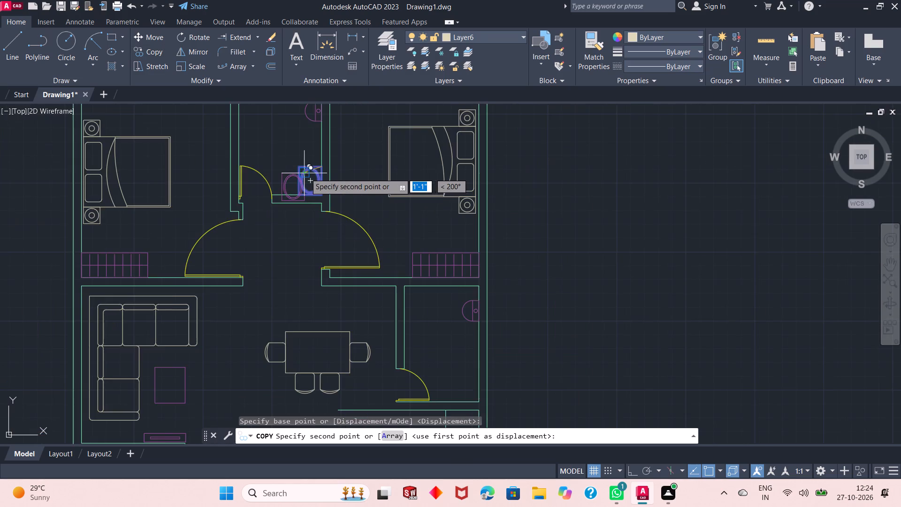
scroll(305, 173, down, 1)
scroll(395, 317, up, 3)
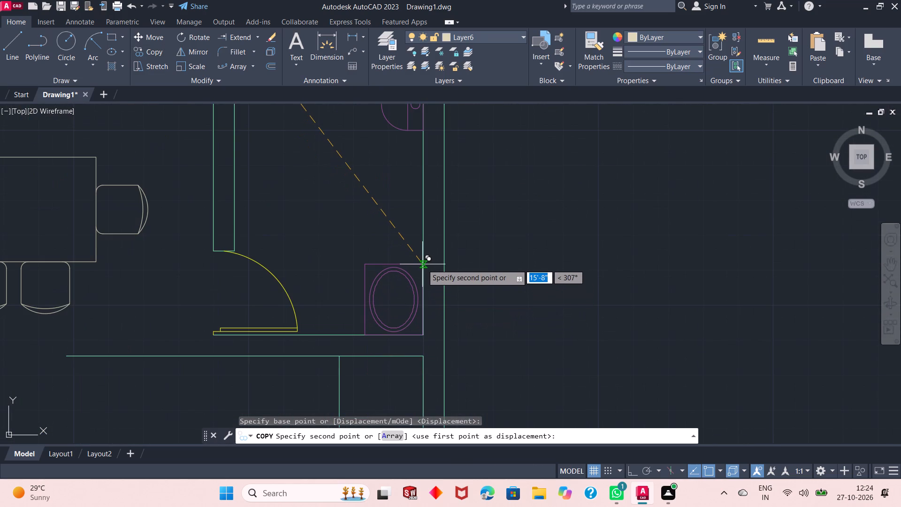
click(422, 264)
right_click(476, 242)
click(496, 246)
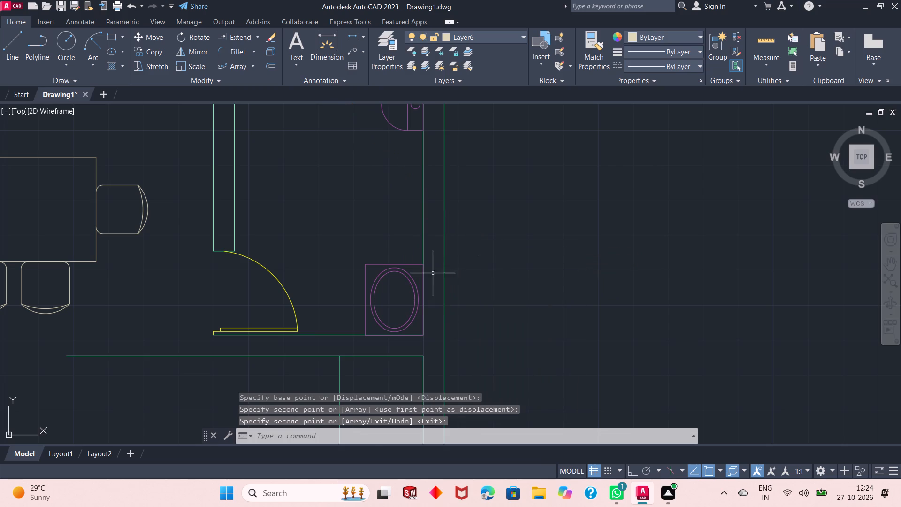
Make Layer3 the current layer.
scroll(433, 274, down, 2)
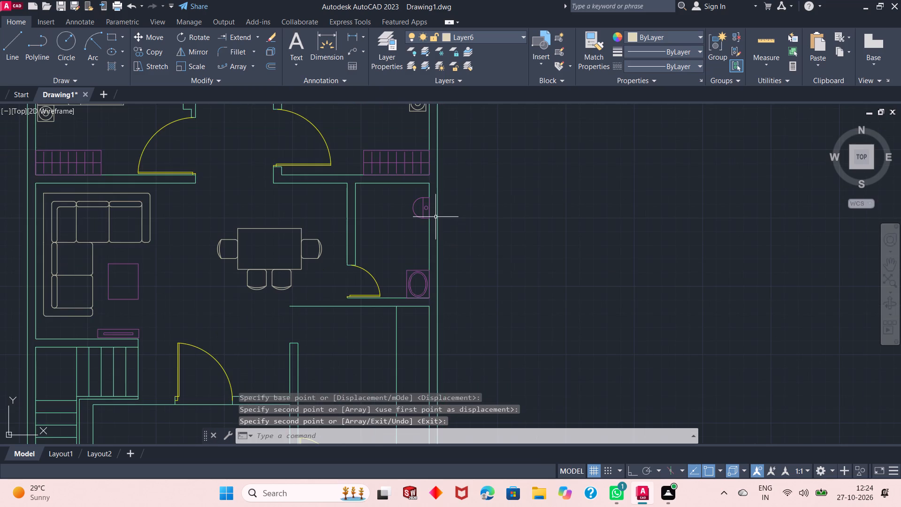
scroll(420, 187, down, 1)
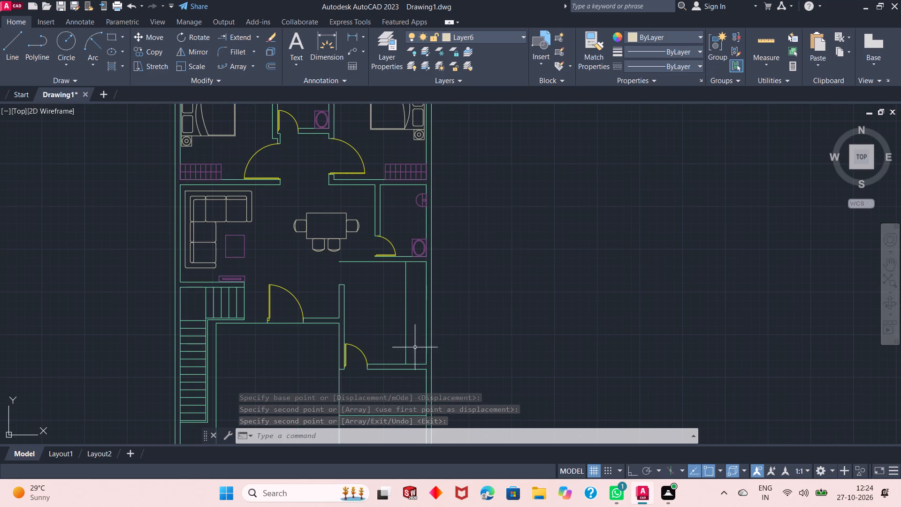
scroll(410, 355, up, 1)
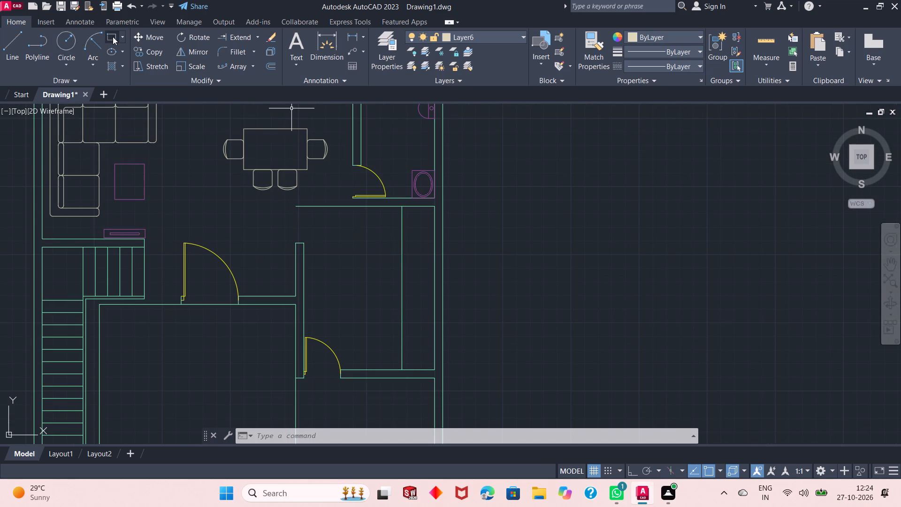
click(487, 39)
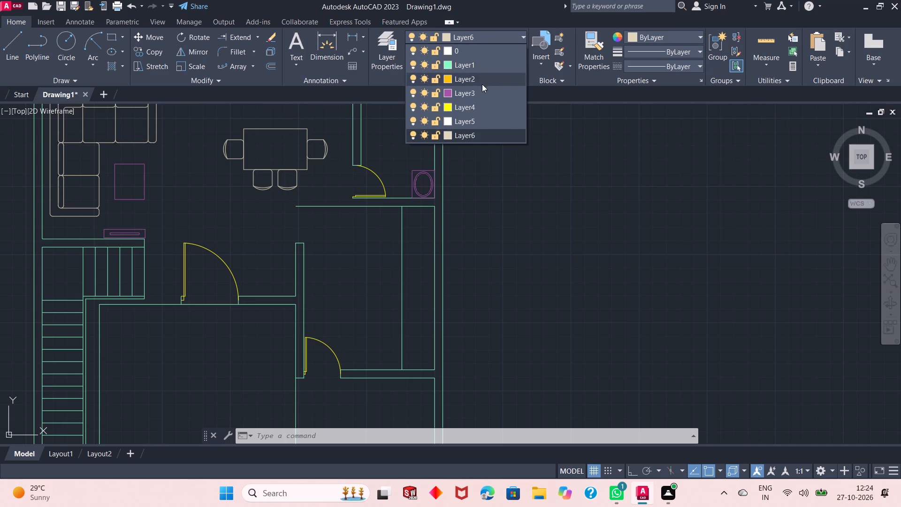
click(482, 93)
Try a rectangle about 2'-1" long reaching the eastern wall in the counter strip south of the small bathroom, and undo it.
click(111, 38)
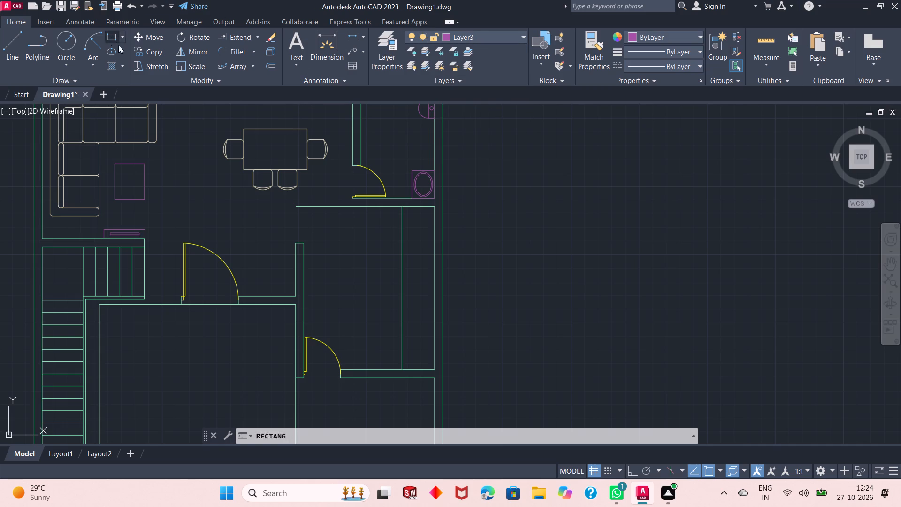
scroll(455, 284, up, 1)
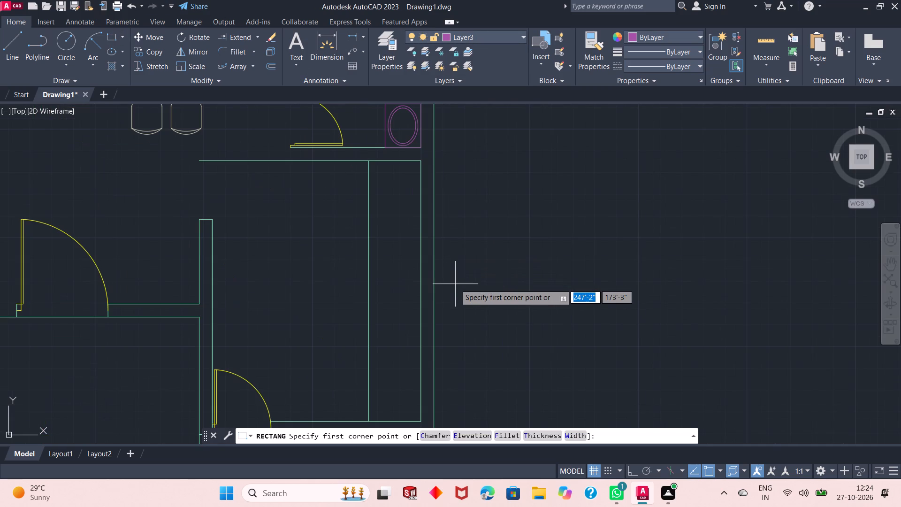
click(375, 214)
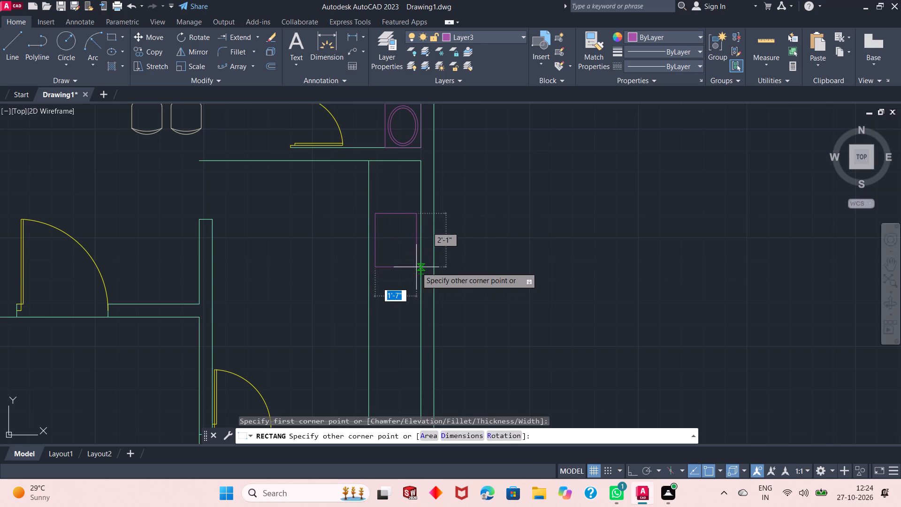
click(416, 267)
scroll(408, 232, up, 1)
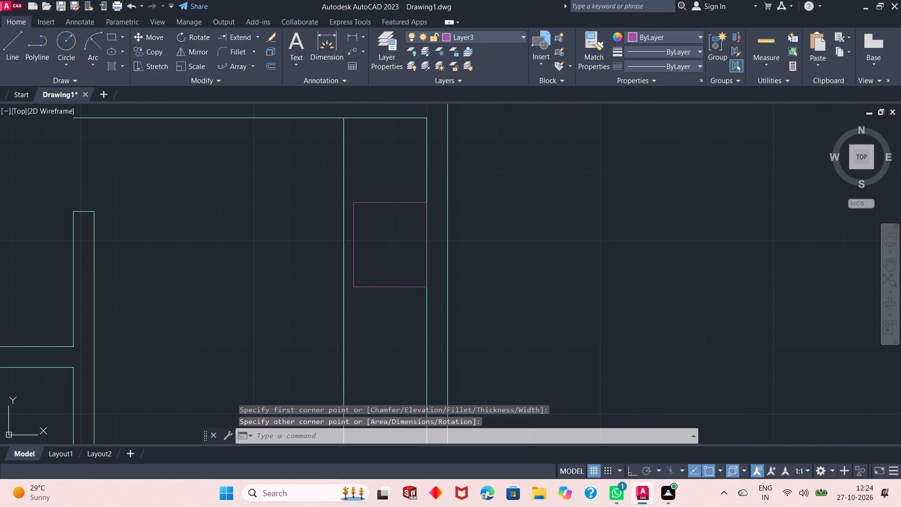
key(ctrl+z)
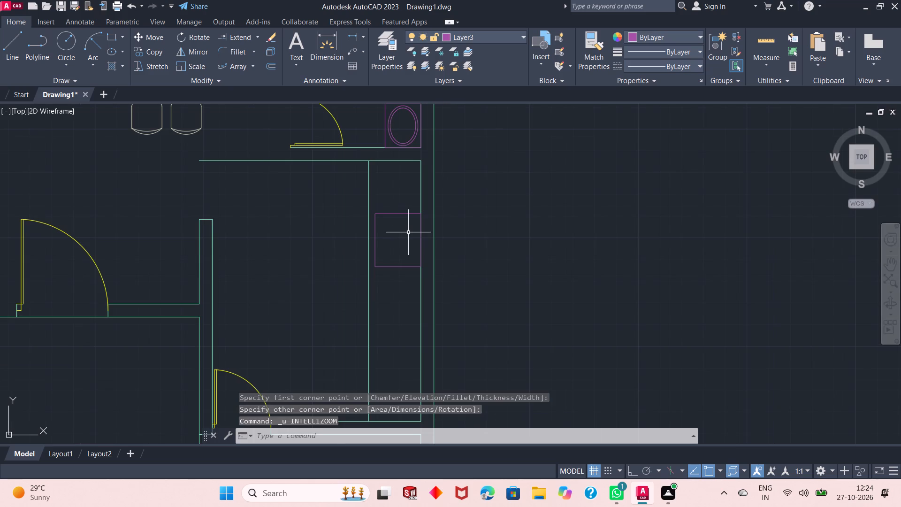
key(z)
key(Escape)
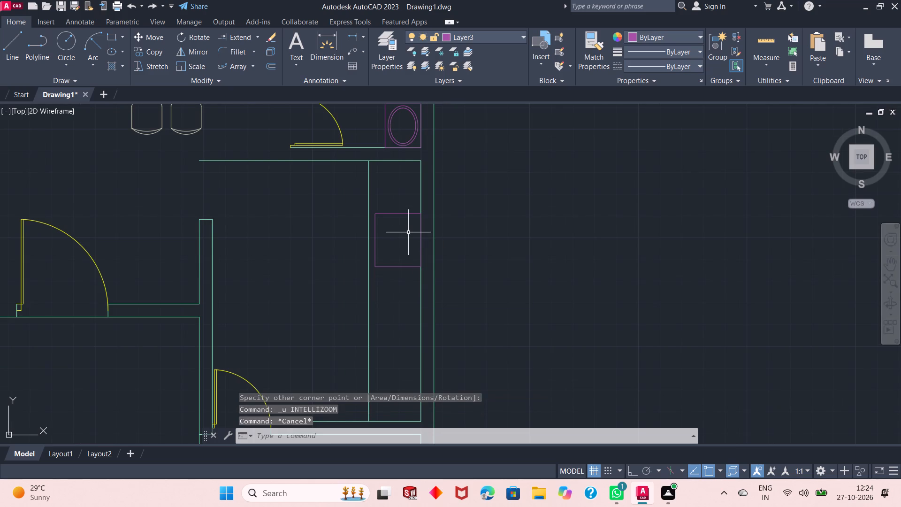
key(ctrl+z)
Draw a rectangle about 1'-7" by 2' inside the counter strip, clear of both its front edge and the eastern wall.
scroll(405, 231, up, 2)
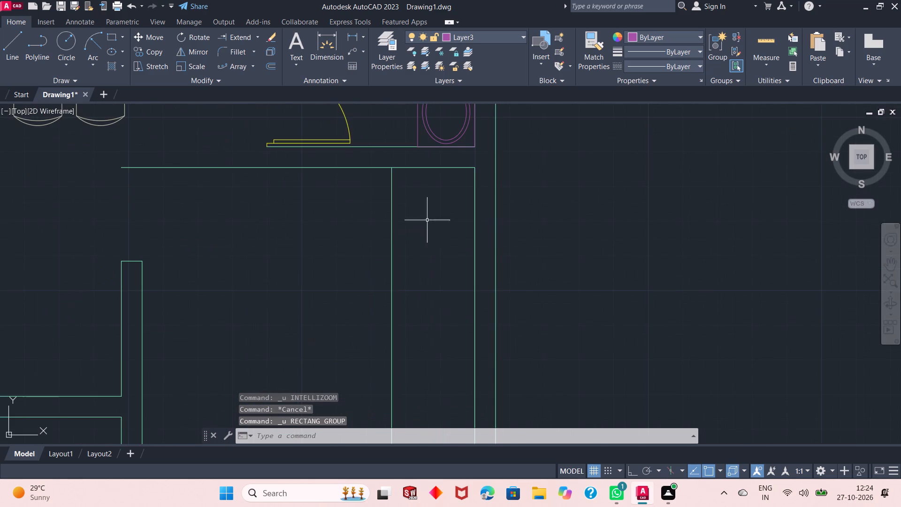
click(106, 36)
click(115, 41)
click(399, 253)
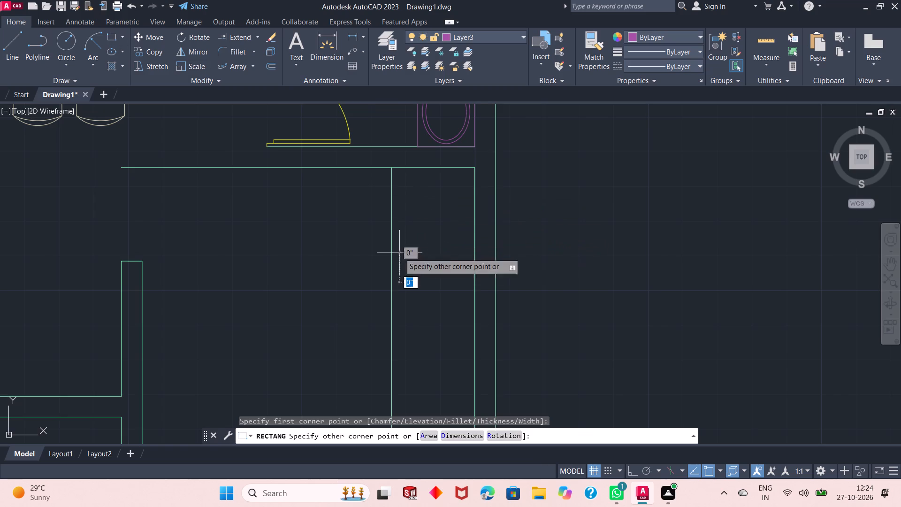
click(467, 338)
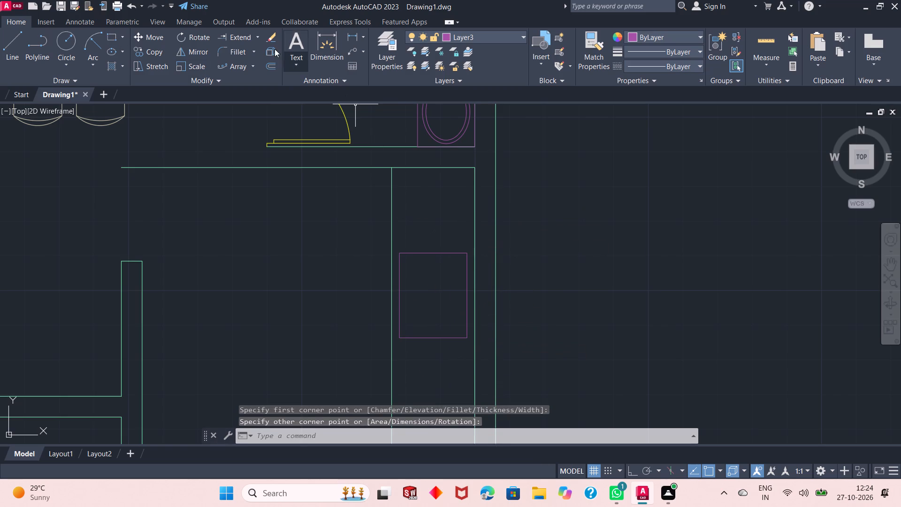
Offset the counter rectangle inward by 1".
click(270, 70)
right_click(270, 221)
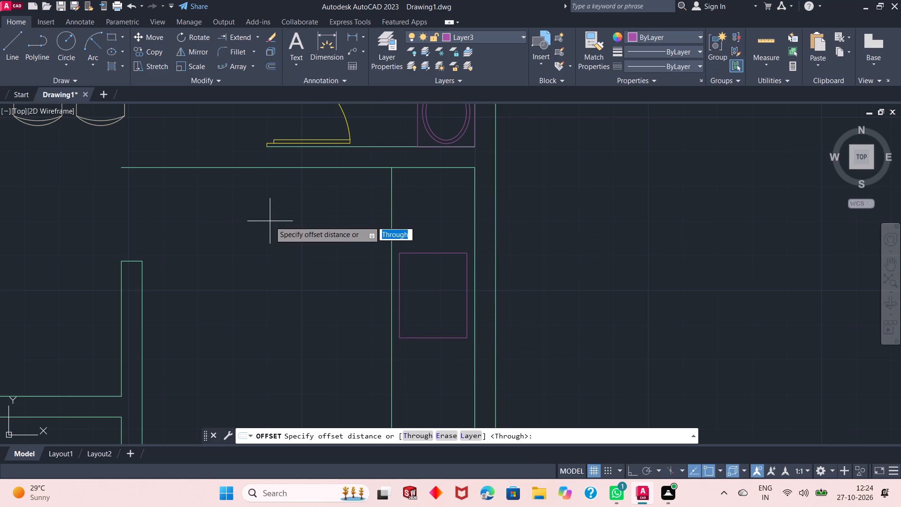
click(295, 230)
click(408, 252)
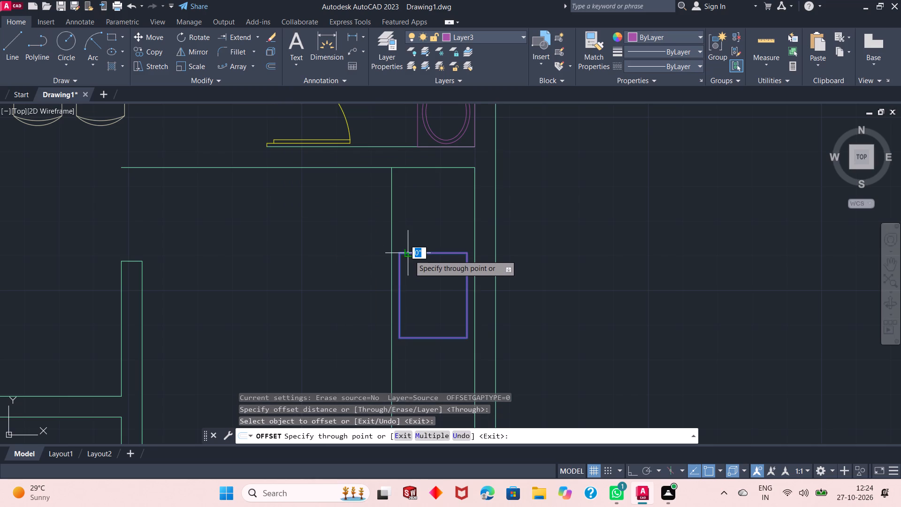
text(1")
key(Return)
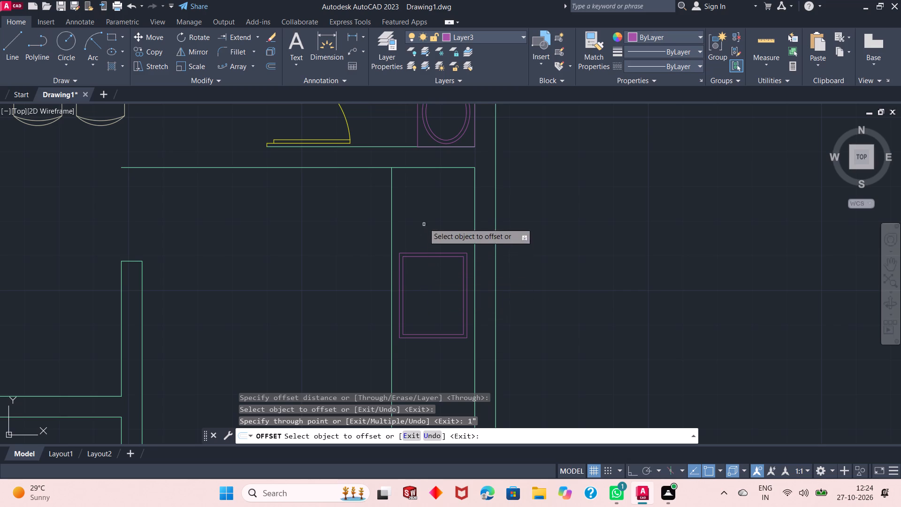
right_click(325, 213)
click(334, 222)
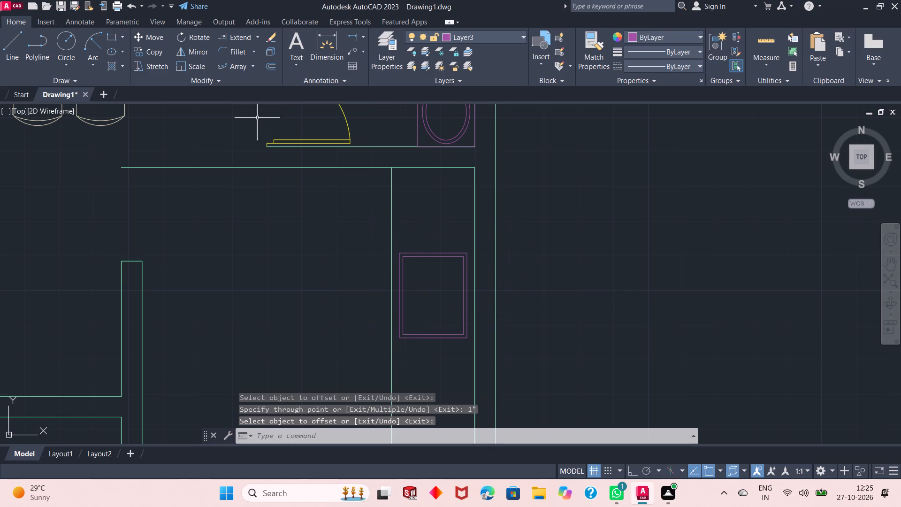
Draw a north-south line about 1'-10" long between the midpoints of the inner rectangle's northern and southern edges.
click(21, 43)
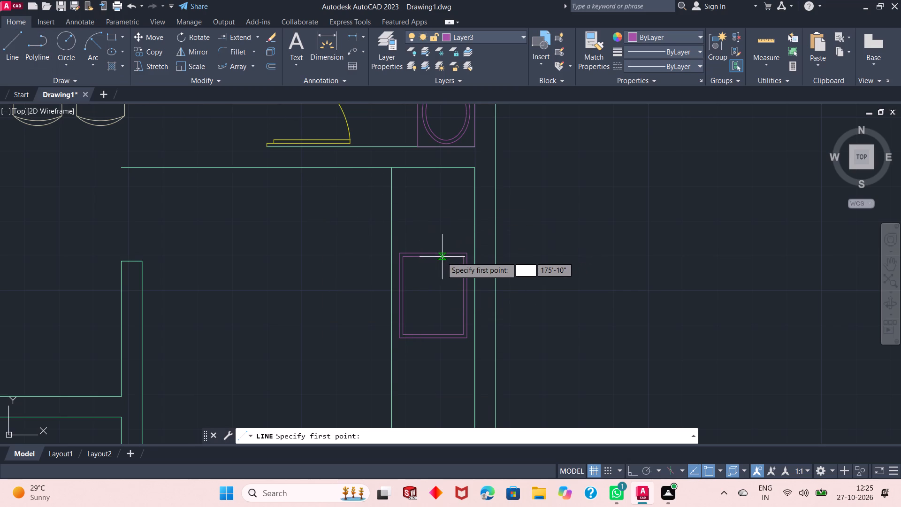
click(433, 259)
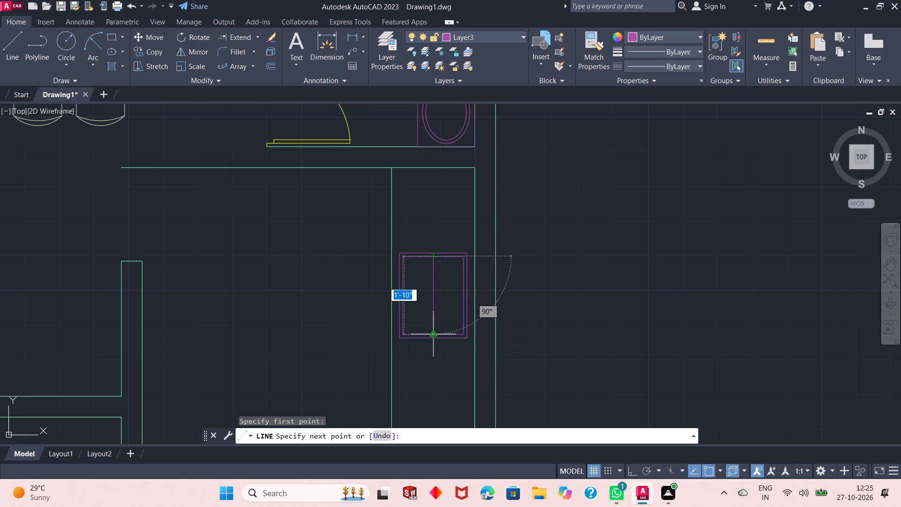
click(435, 333)
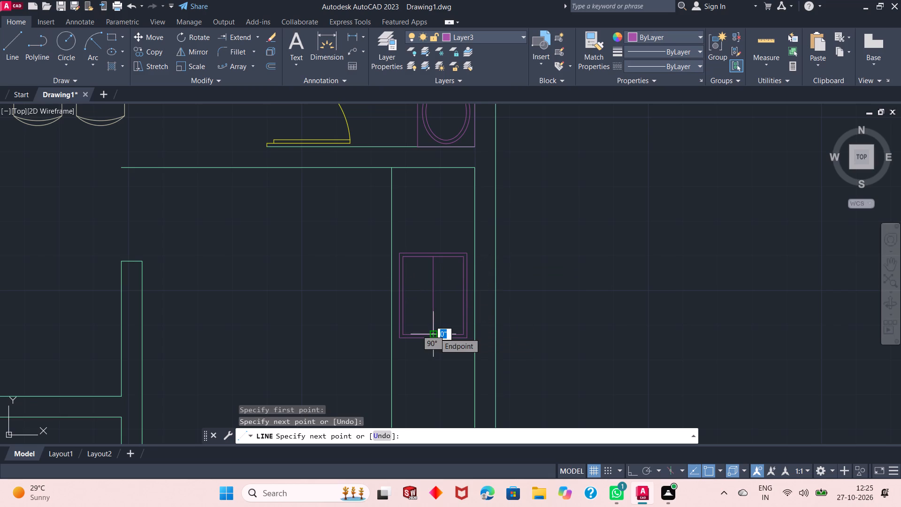
right_click(574, 269)
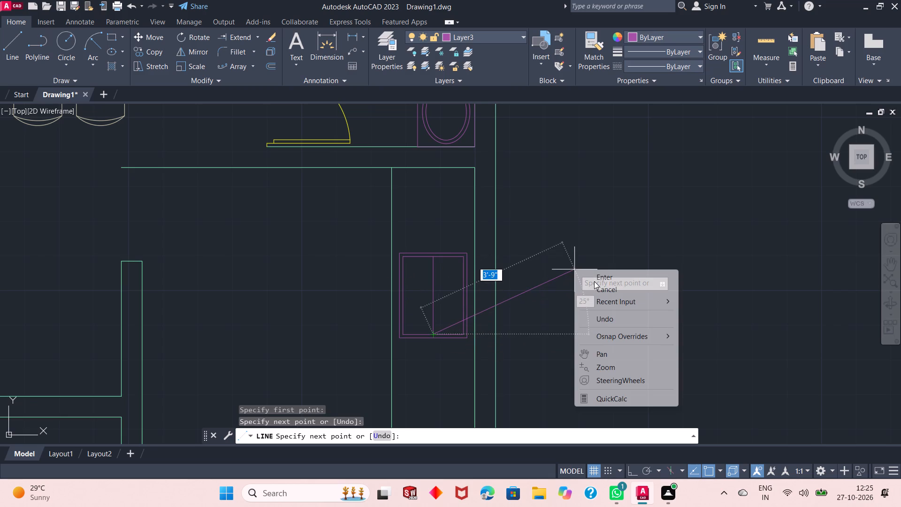
click(595, 280)
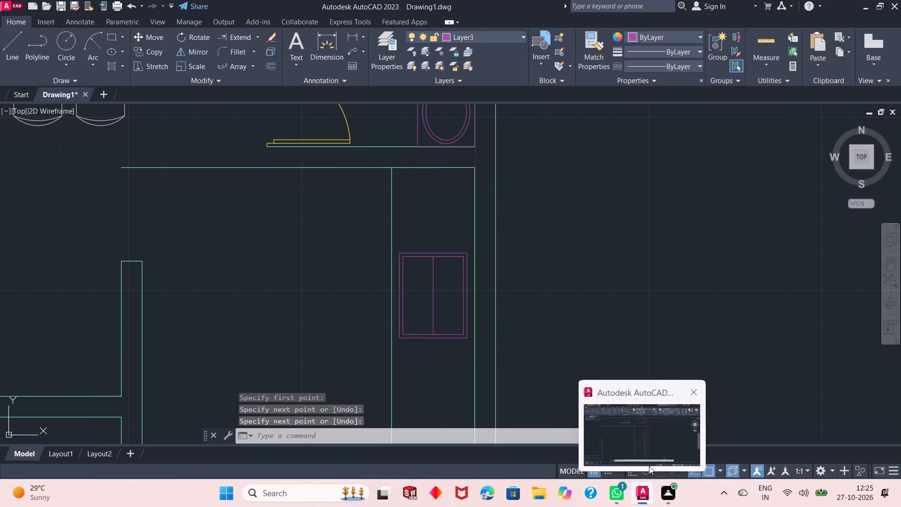
key(Escape)
Turn on Ortho and draw a circle of radius 3" in the northern part of the inner rectangle's western half.
click(634, 468)
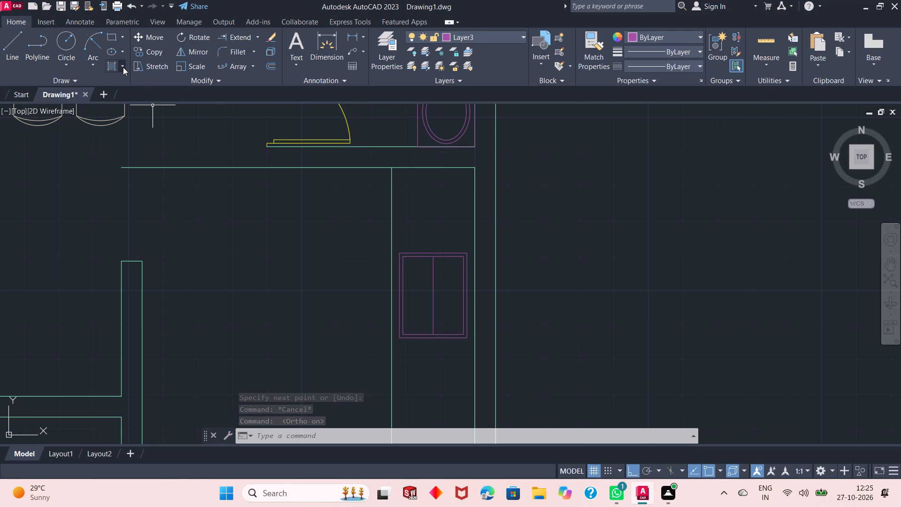
click(72, 35)
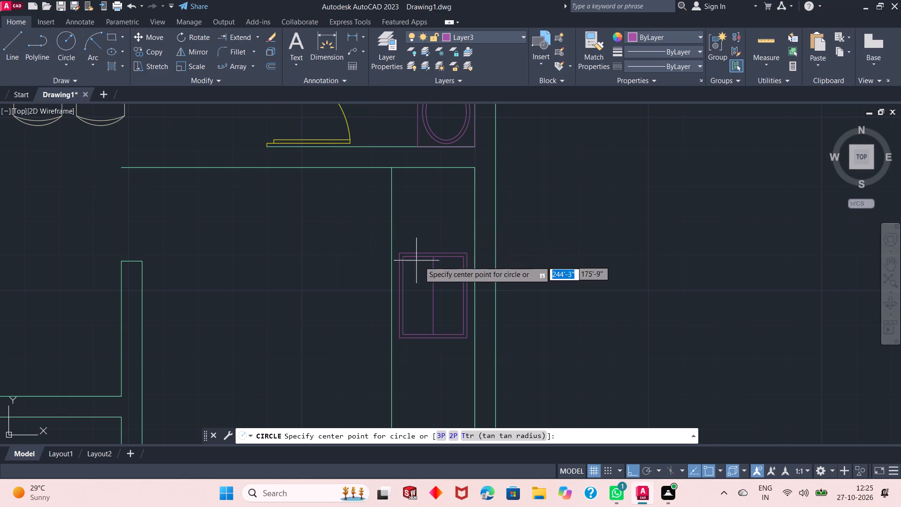
scroll(424, 264, up, 1)
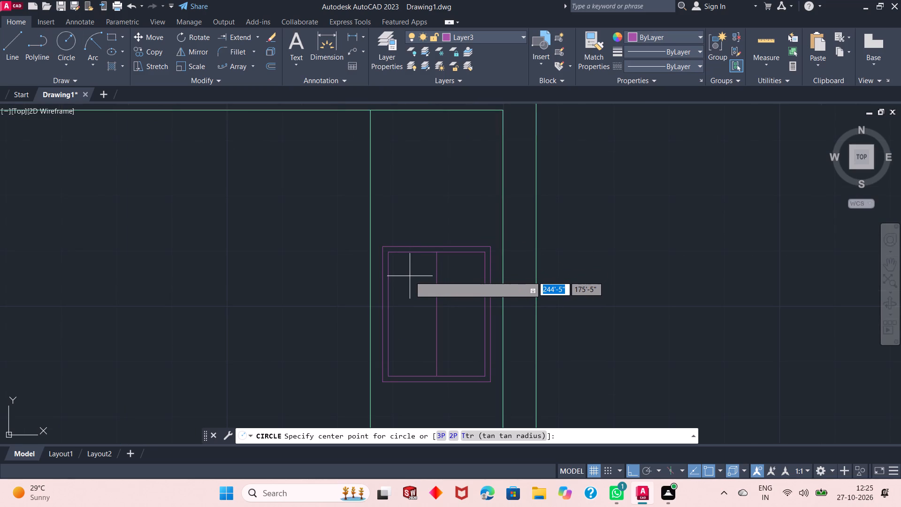
click(412, 277)
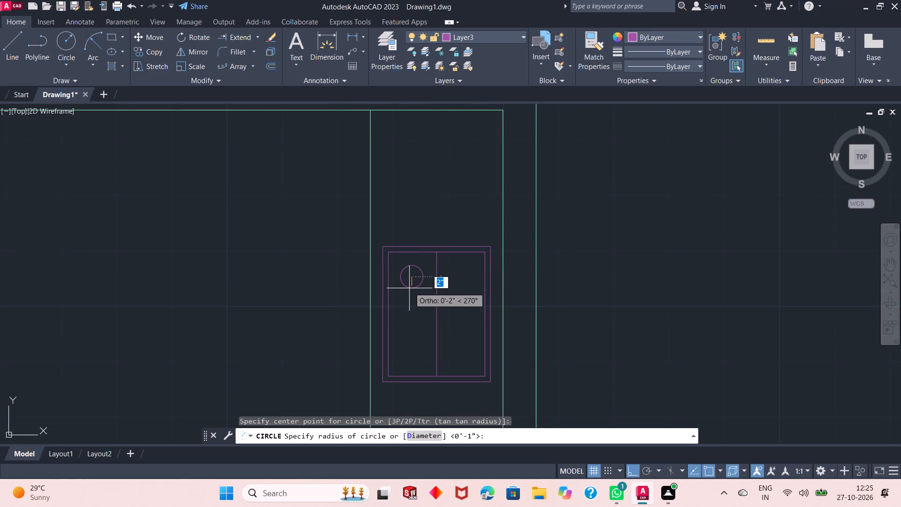
text(3")
key(Return)
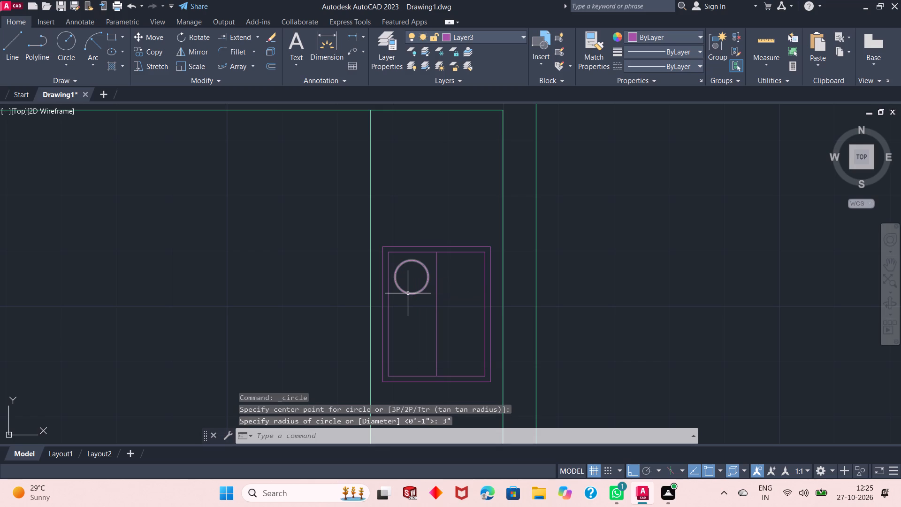
Copy the circle about 9" straight east into the northern part of the inner rectangle's eastern half.
click(408, 293)
click(140, 50)
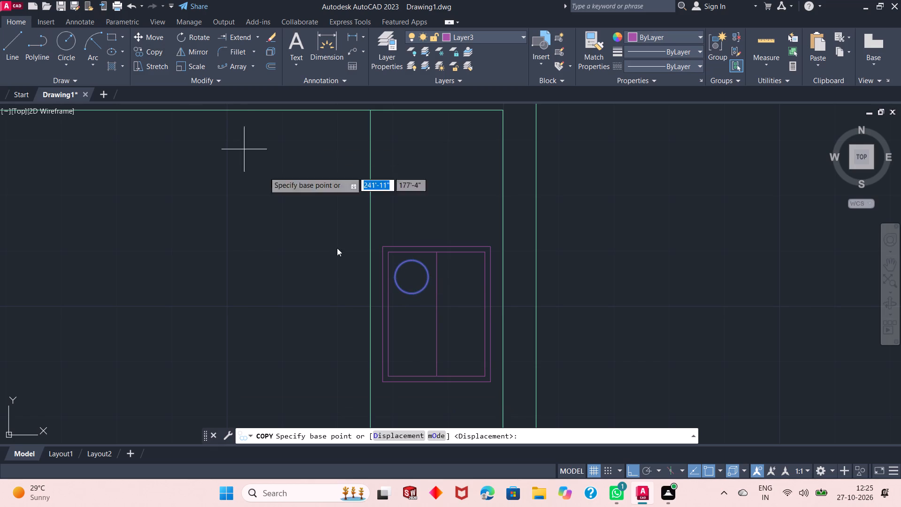
click(412, 277)
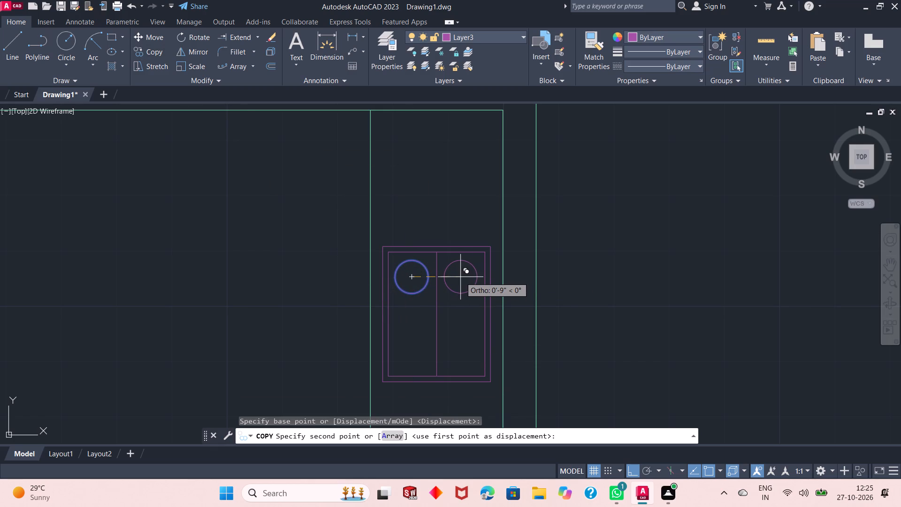
click(463, 277)
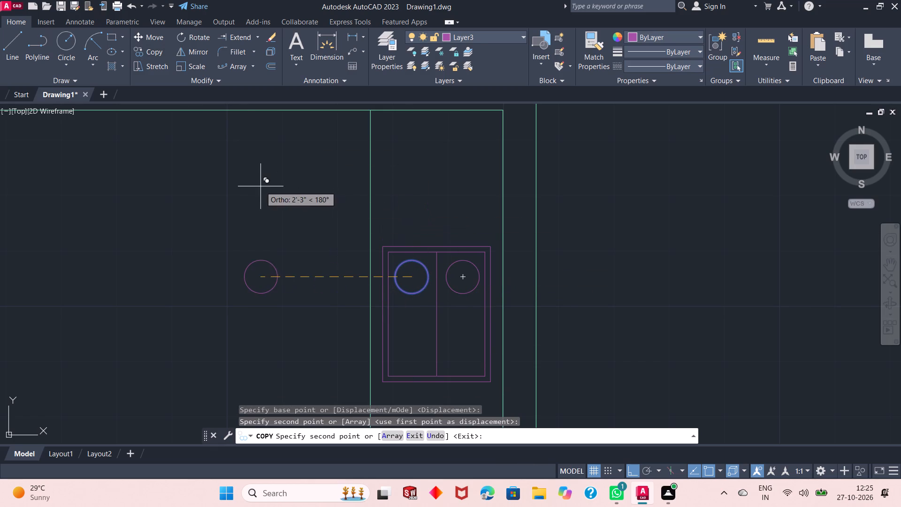
right_click(260, 186)
click(275, 191)
Copy the two northern burner circles about 1'-1" straight south into the stove's southern half.
click(432, 278)
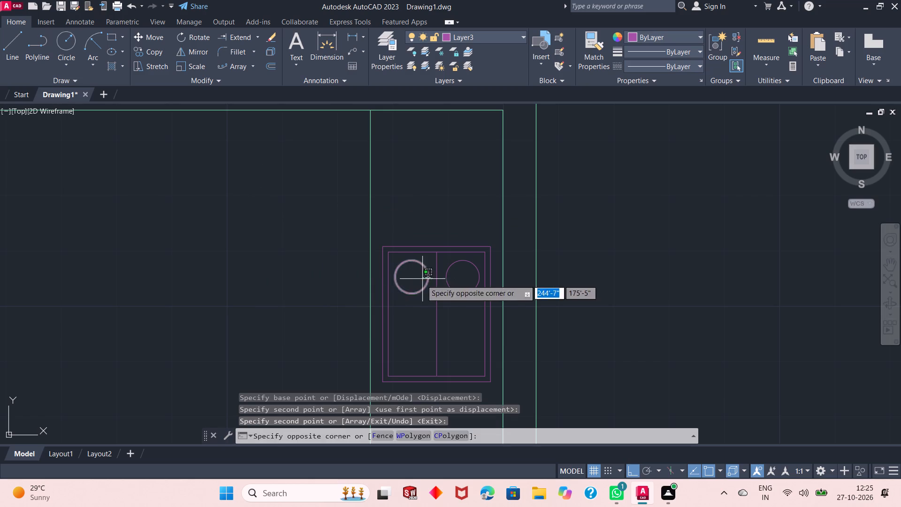
click(421, 280)
click(458, 269)
click(443, 293)
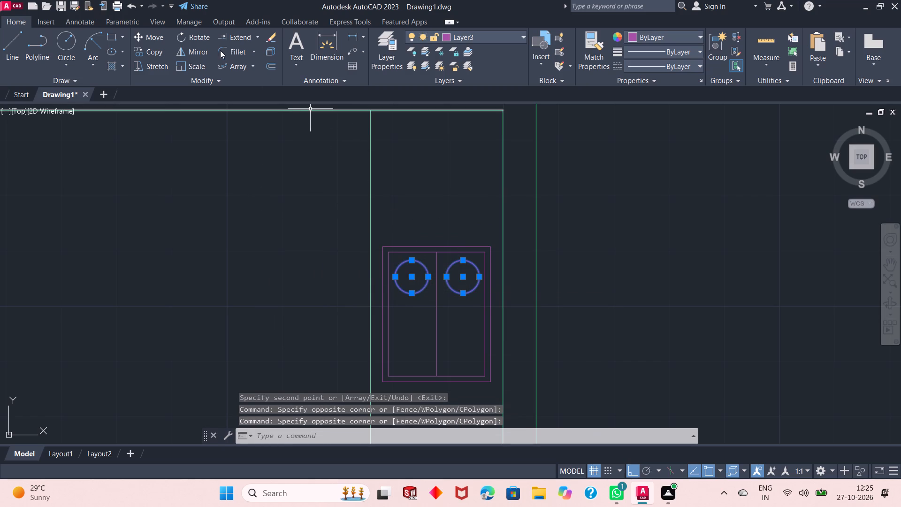
click(159, 49)
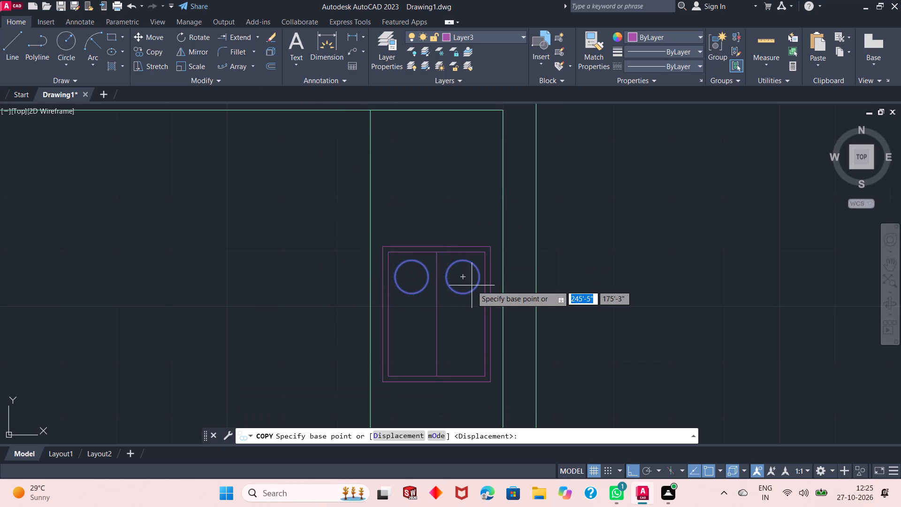
click(467, 277)
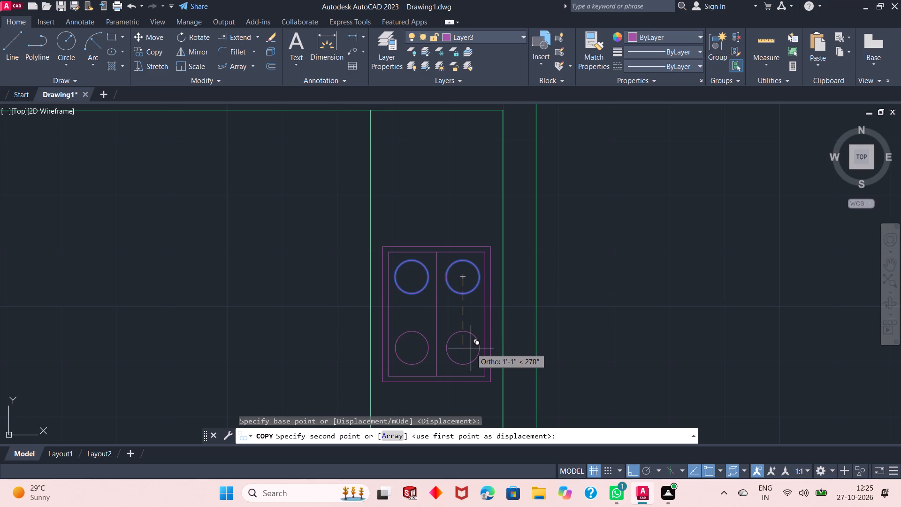
click(470, 352)
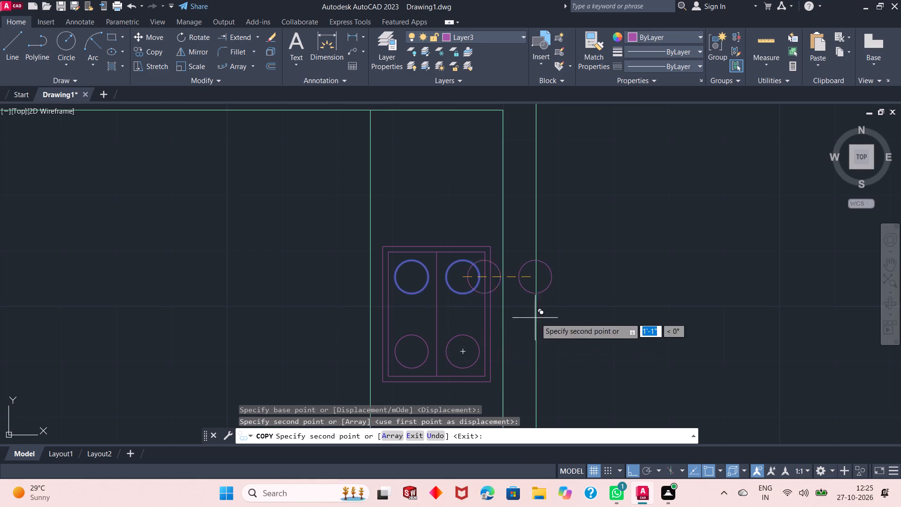
right_click(548, 310)
click(565, 320)
On Layer1, draw a line 2' north from the kitchen's southern wall, continuing east to meet the counter's front edge.
scroll(467, 320, down, 2)
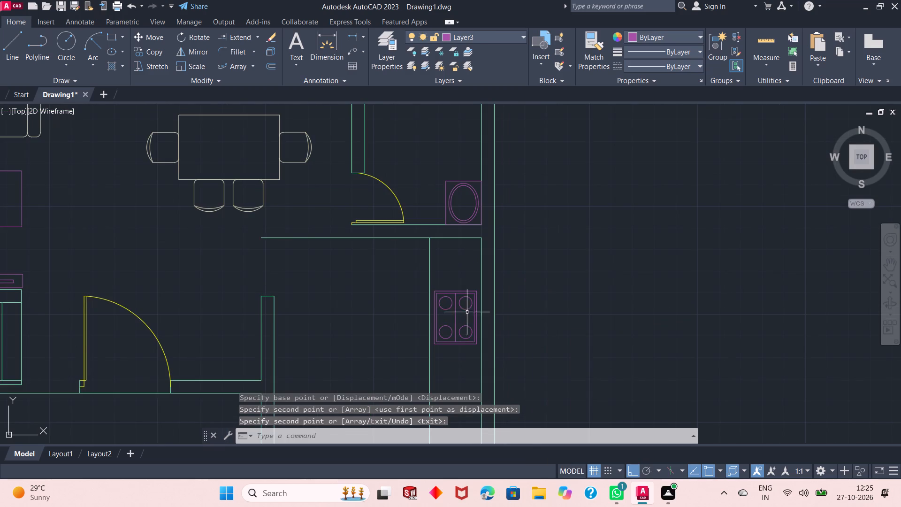
scroll(457, 255, down, 2)
scroll(454, 350, up, 1)
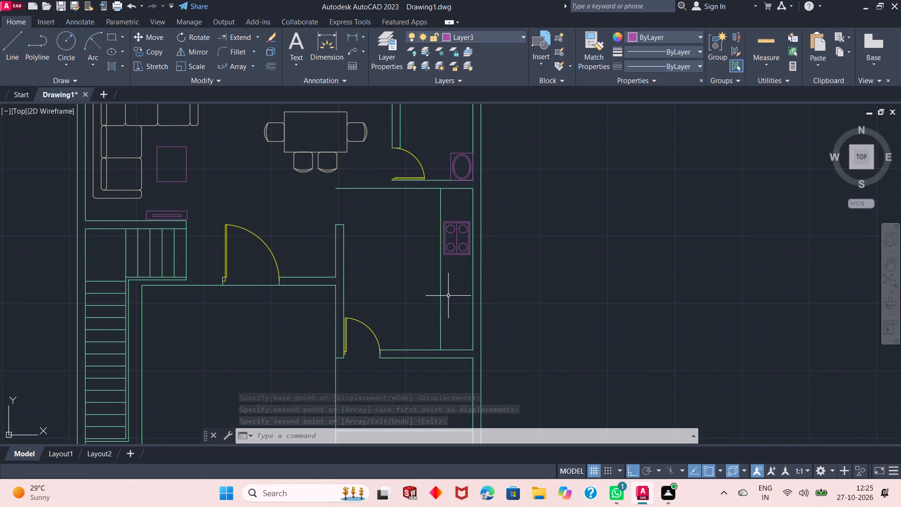
scroll(448, 293, down, 1)
scroll(428, 314, up, 2)
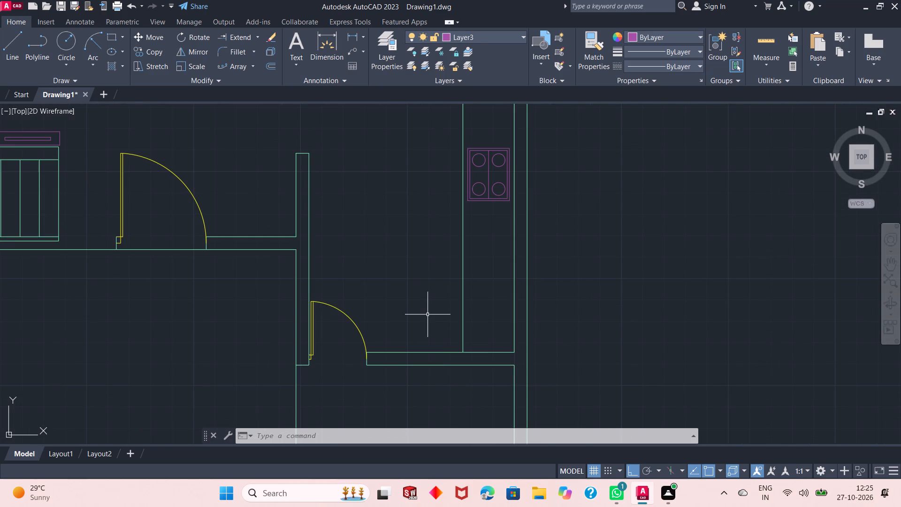
click(487, 36)
click(485, 63)
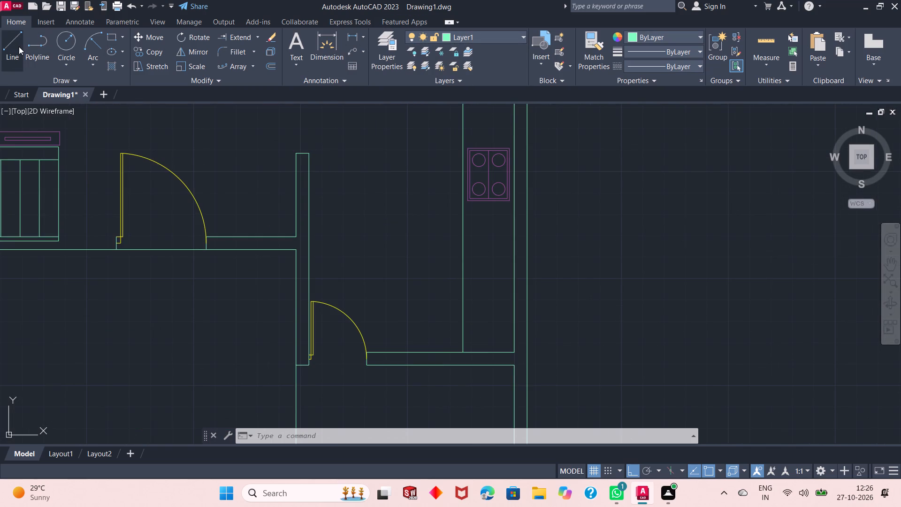
click(19, 46)
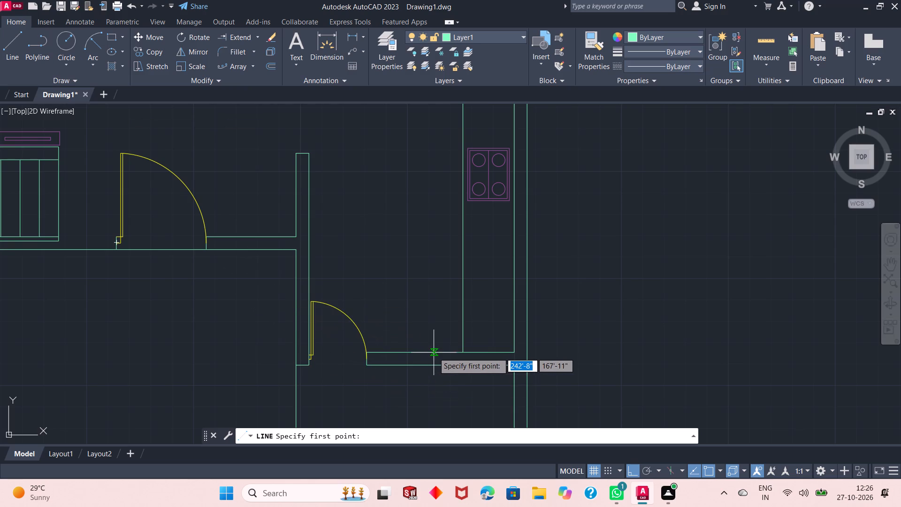
click(402, 352)
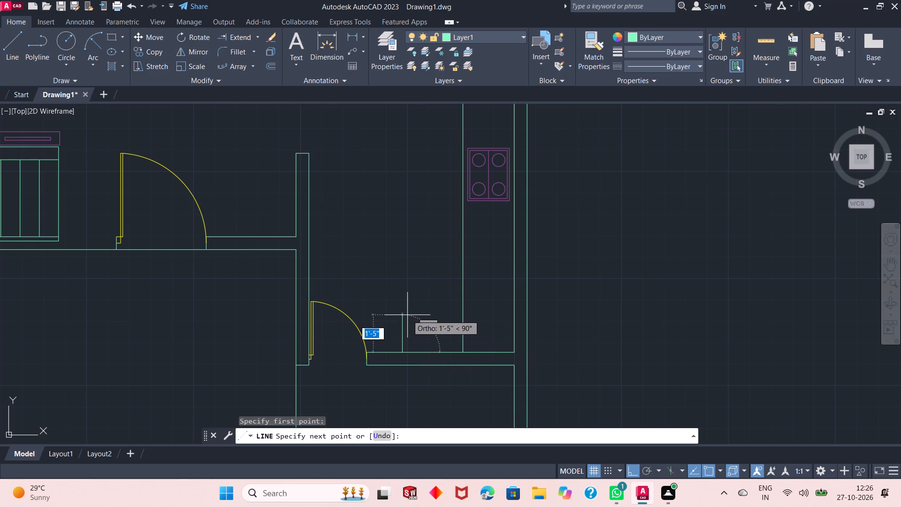
text(2')
key(Return)
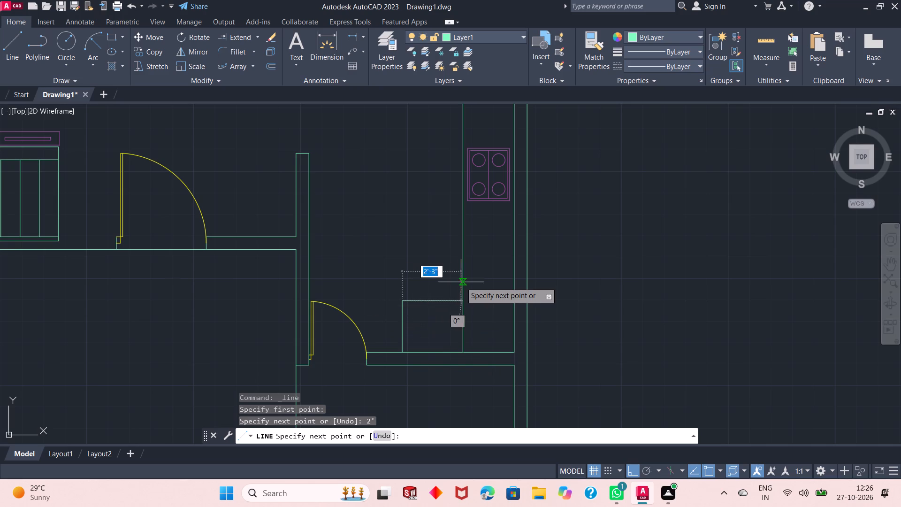
click(465, 299)
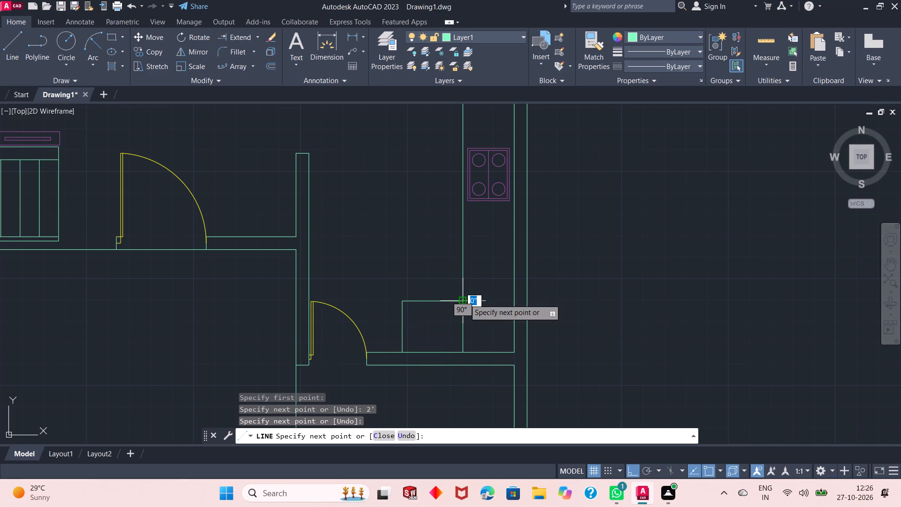
right_click(511, 300)
click(529, 304)
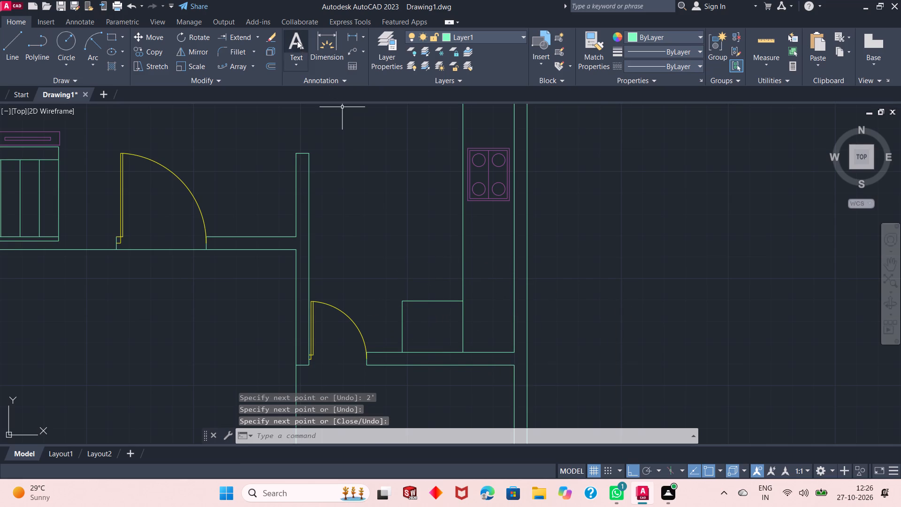
Trim the counter's front edge south of the new east-west line to form an L-shaped counter.
click(254, 38)
click(254, 46)
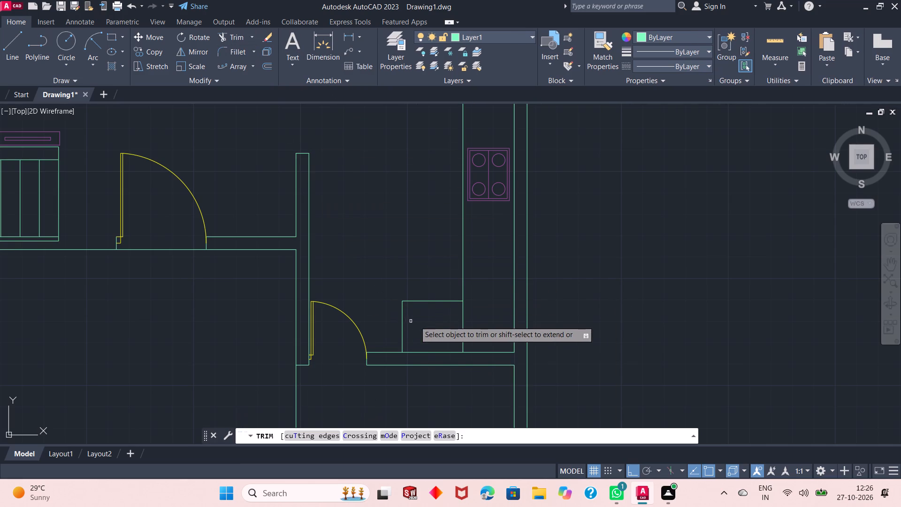
drag(459, 321, 464, 320)
click(481, 312)
right_click(480, 311)
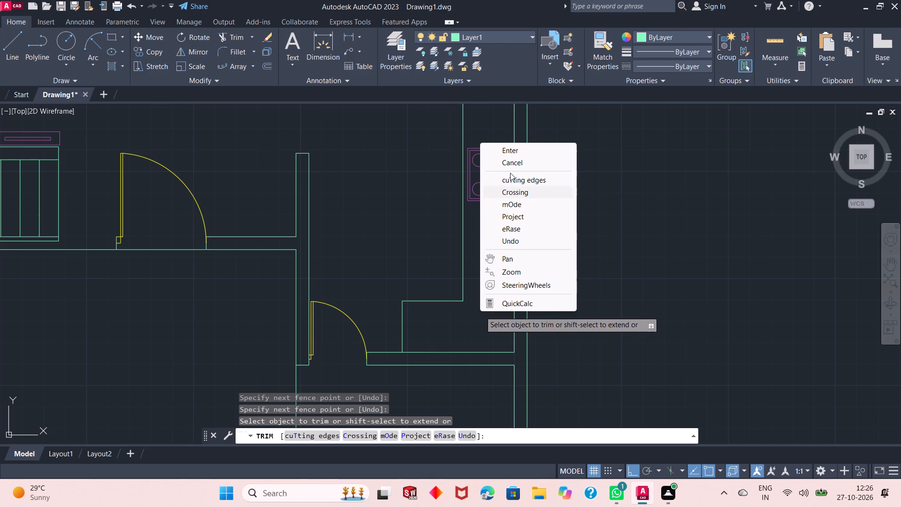
click(511, 153)
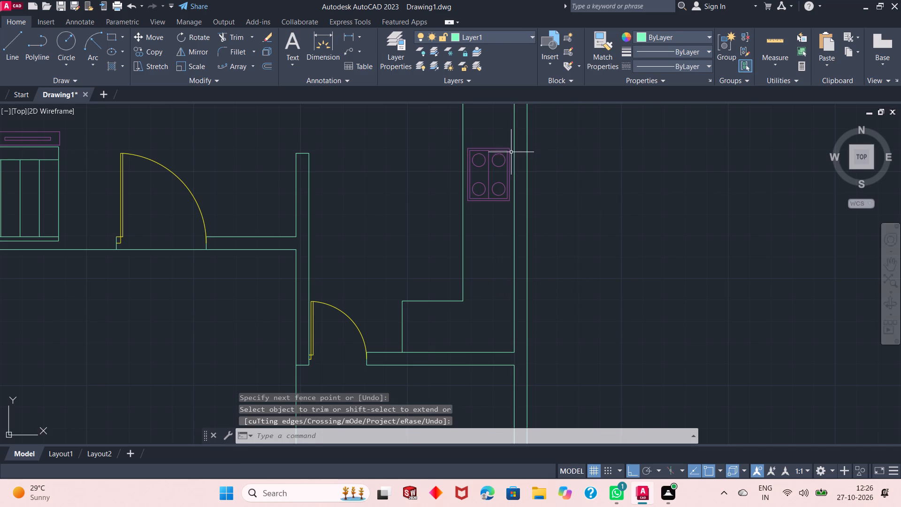
Make Layer3 the current layer.
click(496, 33)
click(487, 95)
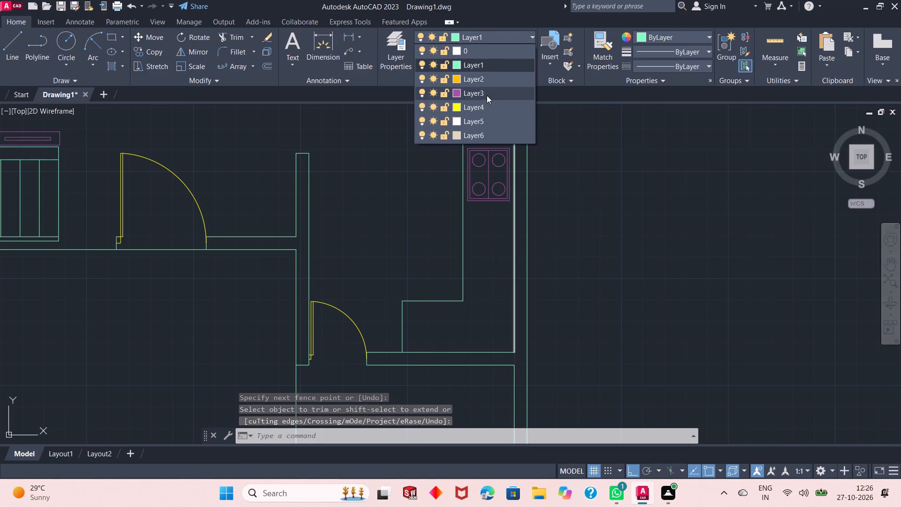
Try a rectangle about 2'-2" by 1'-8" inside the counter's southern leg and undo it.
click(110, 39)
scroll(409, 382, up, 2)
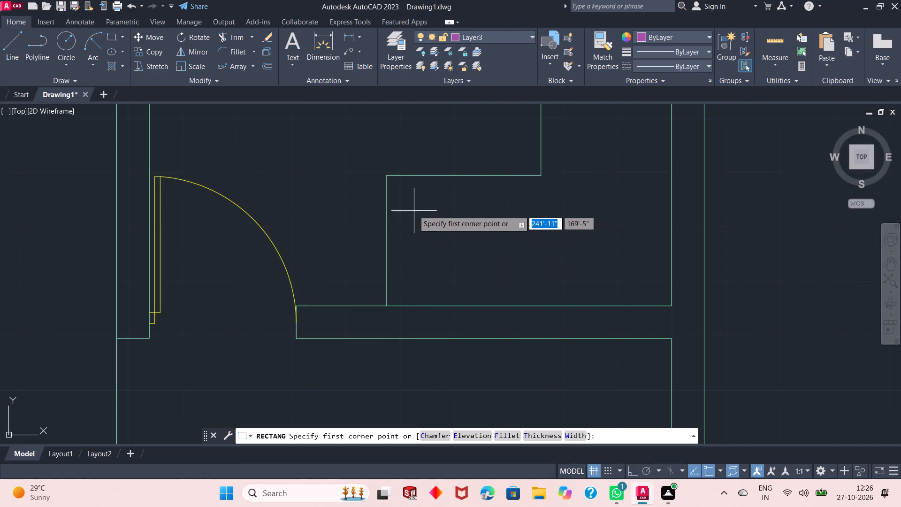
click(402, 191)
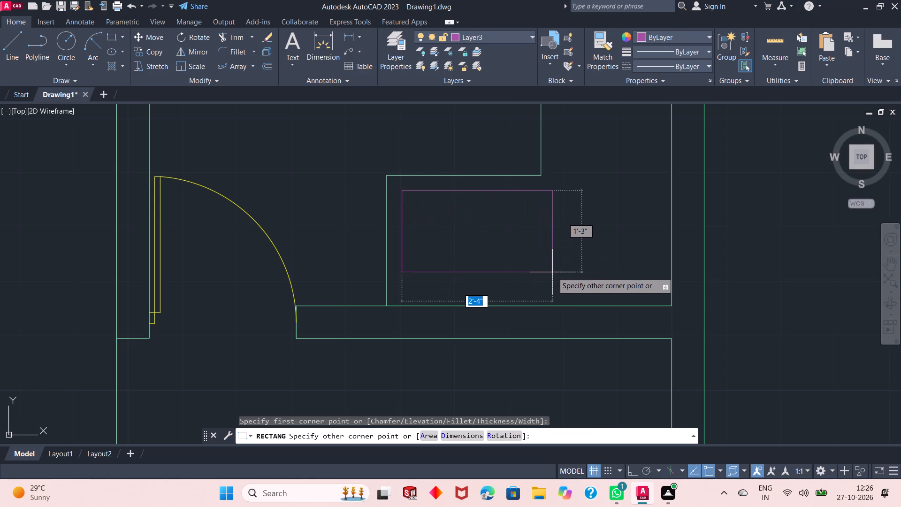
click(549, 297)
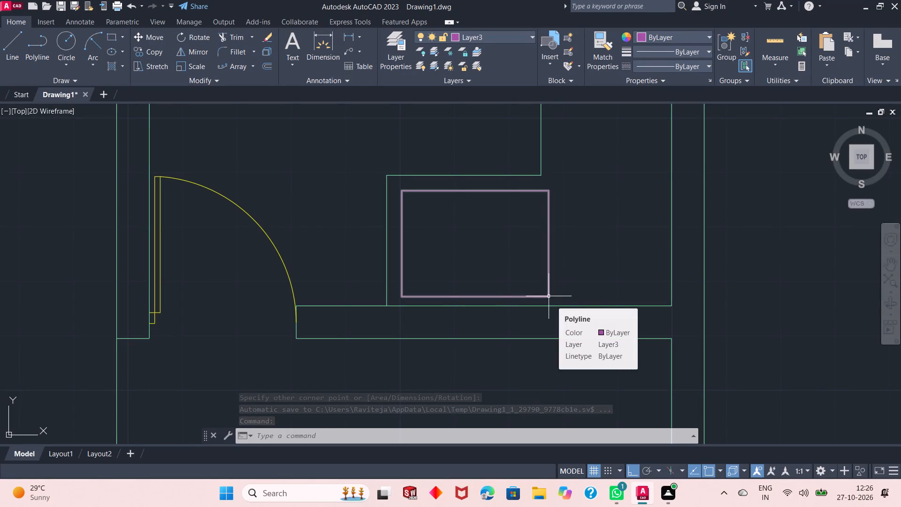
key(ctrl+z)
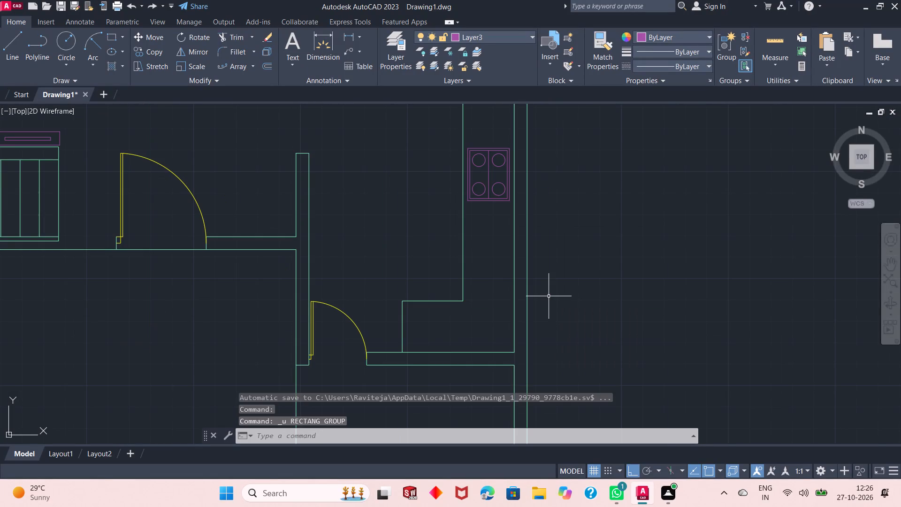
Draw a rectangle about 2'-2" by 1'-6" inside the counter's southern leg, near its northwest corner.
scroll(442, 353, up, 2)
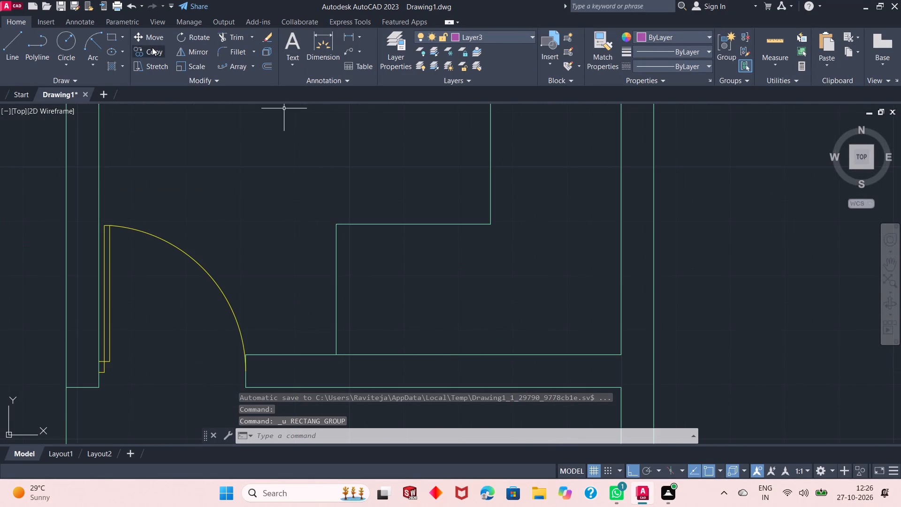
click(114, 35)
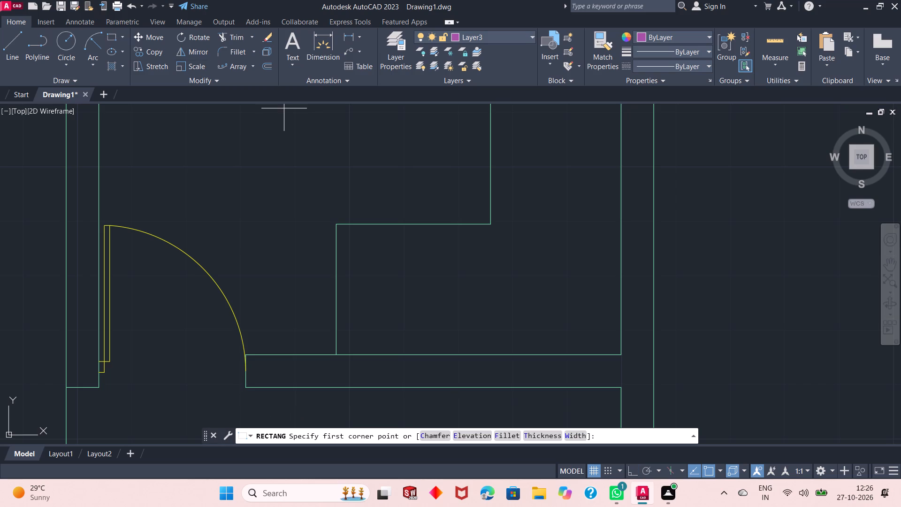
click(351, 238)
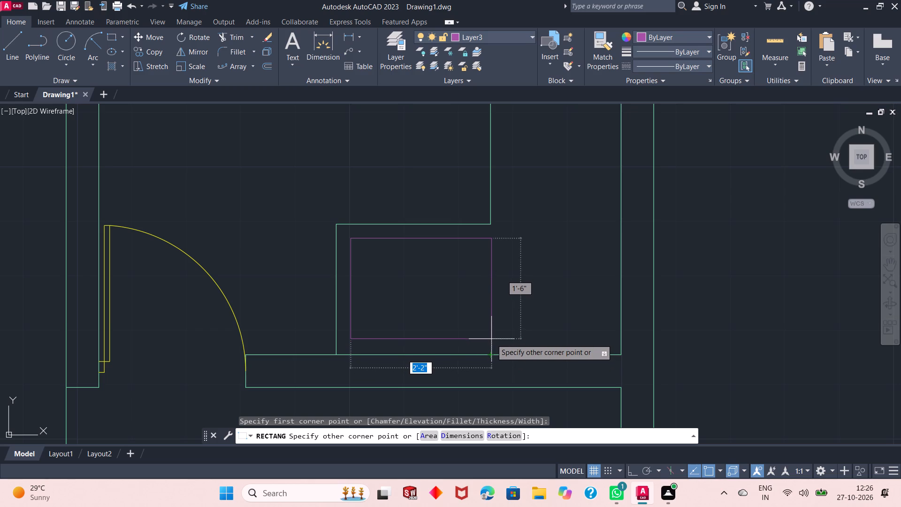
click(491, 338)
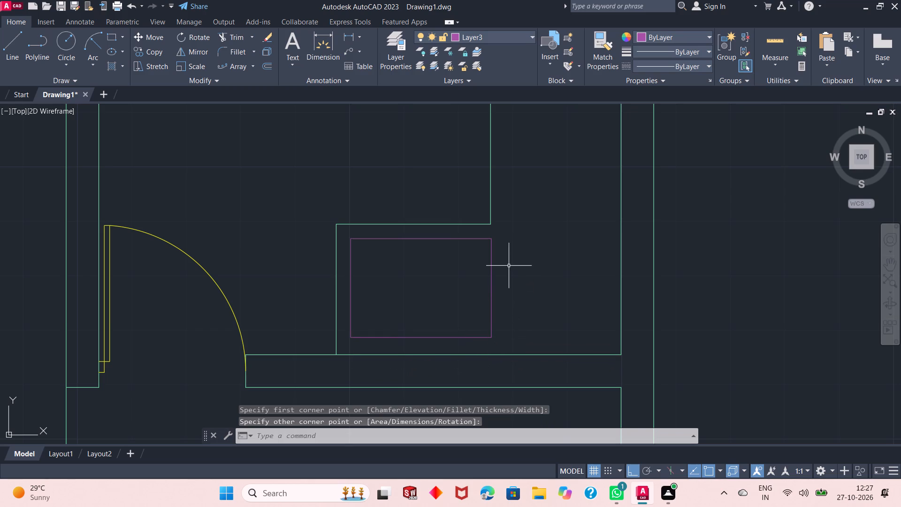
Offset the new counter rectangle inward by 1".
scroll(441, 280, up, 2)
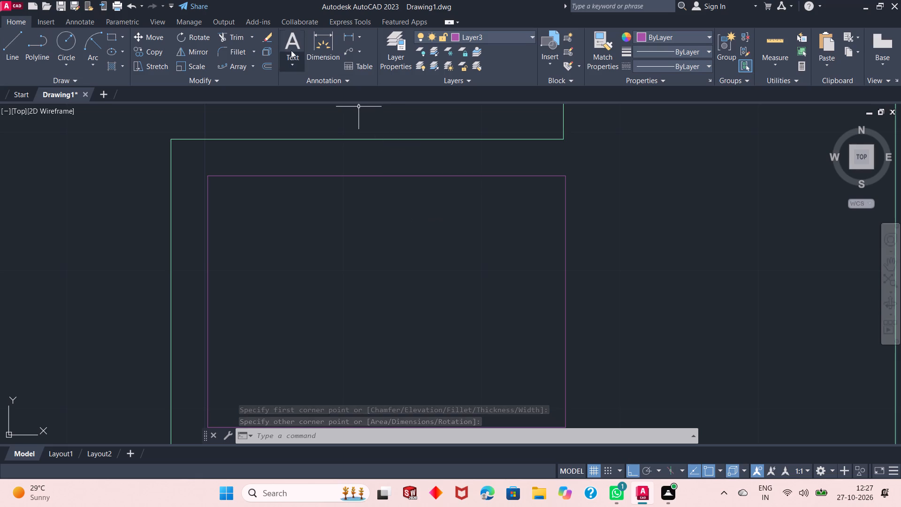
click(267, 67)
right_click(66, 154)
click(79, 160)
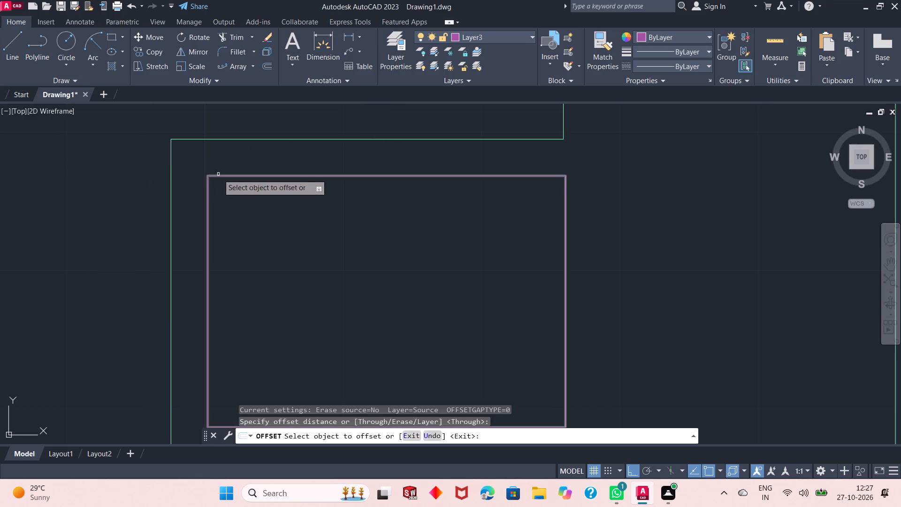
click(219, 174)
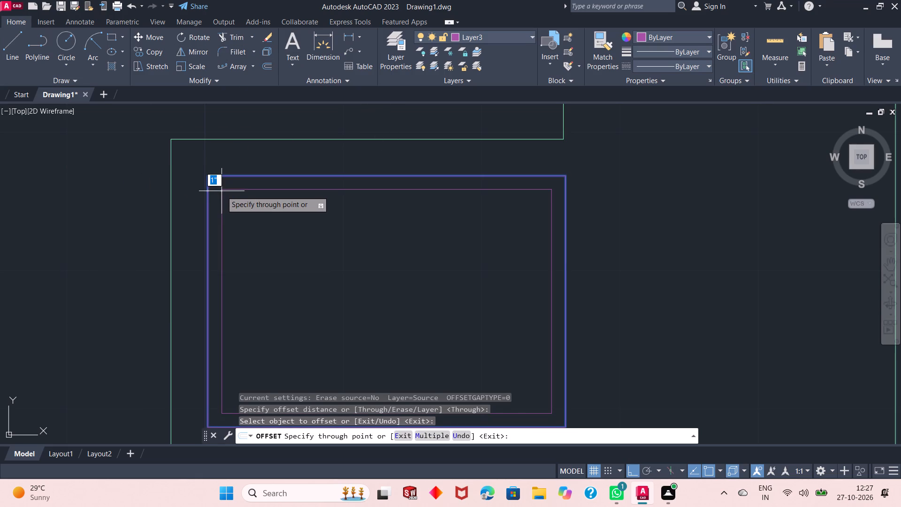
text(1")
key(Return)
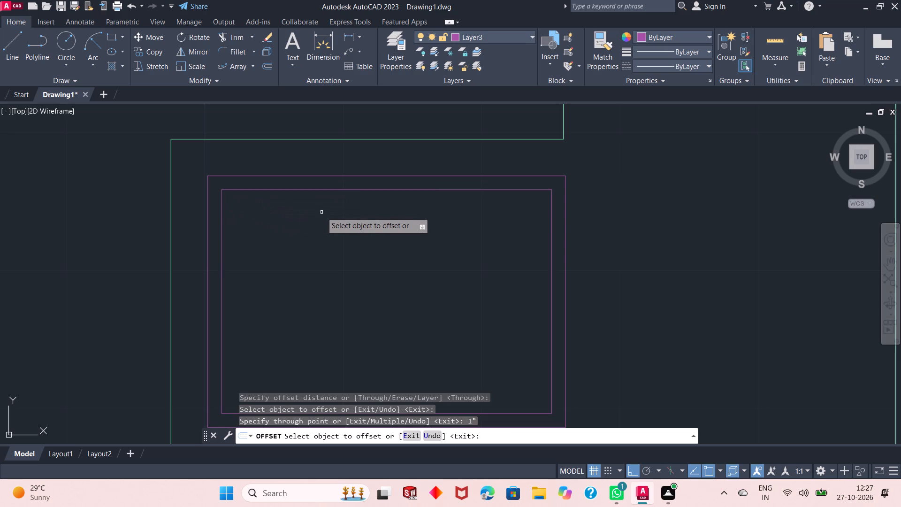
right_click(368, 234)
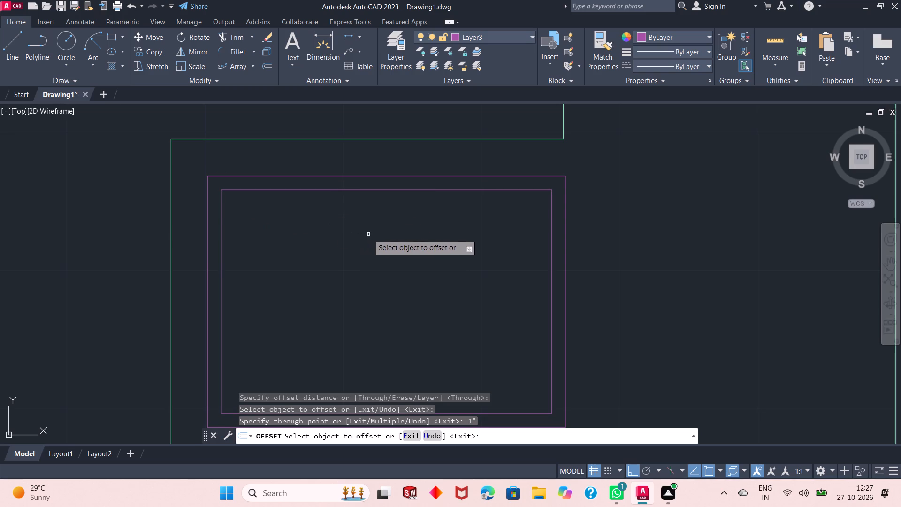
click(392, 243)
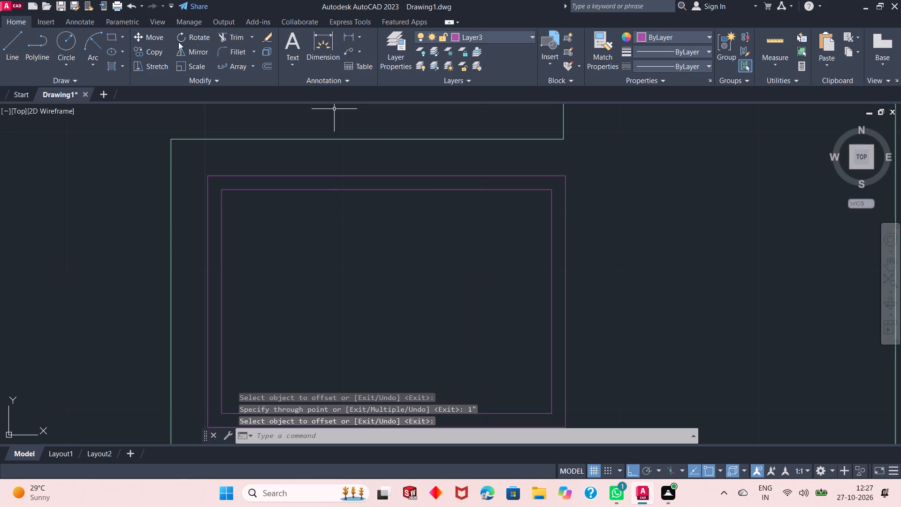
Draw a vertical divider line across the sink's inner rectangle, from its north edge's midpoint to its south edge.
click(7, 44)
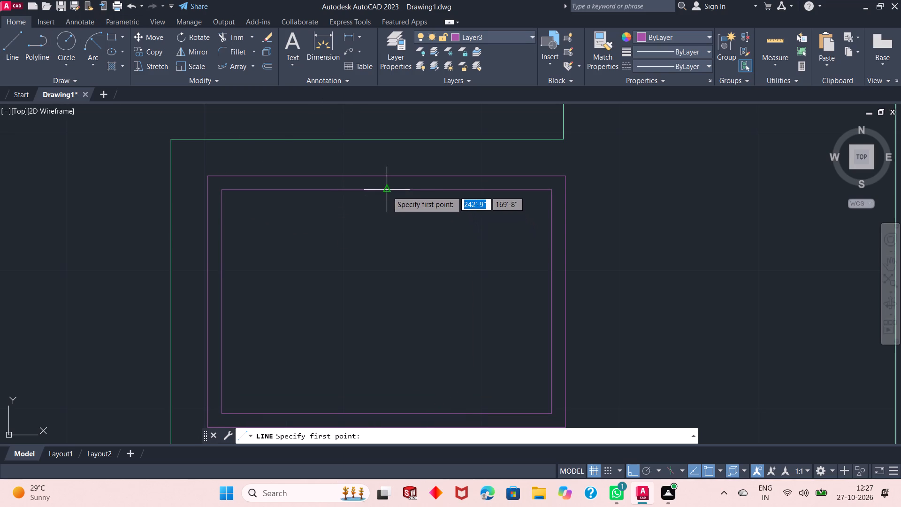
click(387, 191)
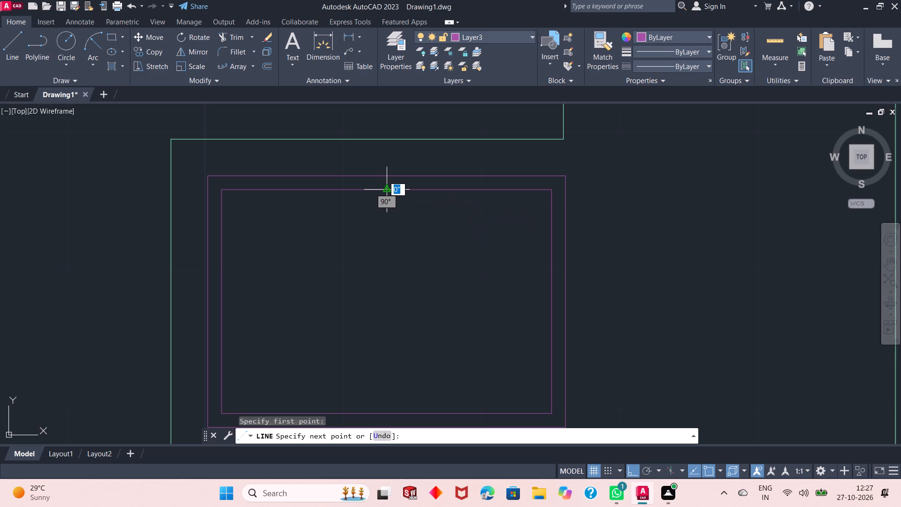
click(387, 414)
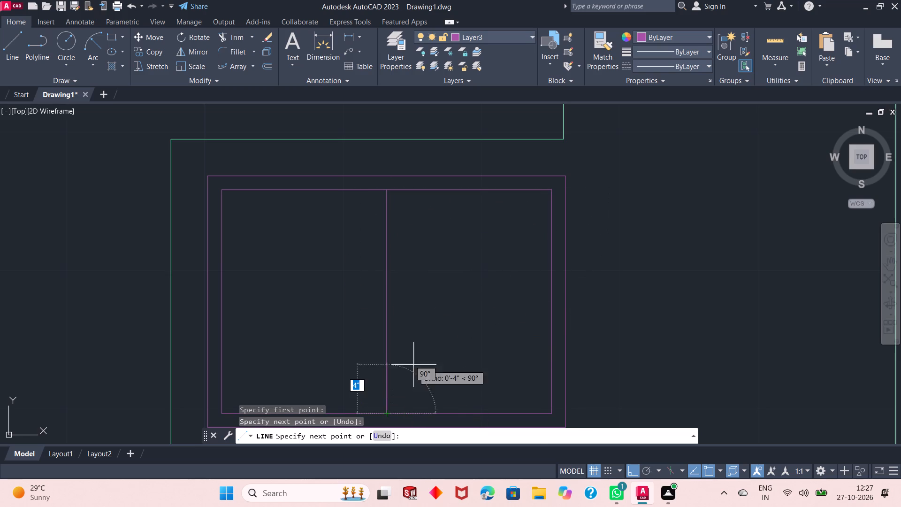
right_click(438, 329)
click(452, 336)
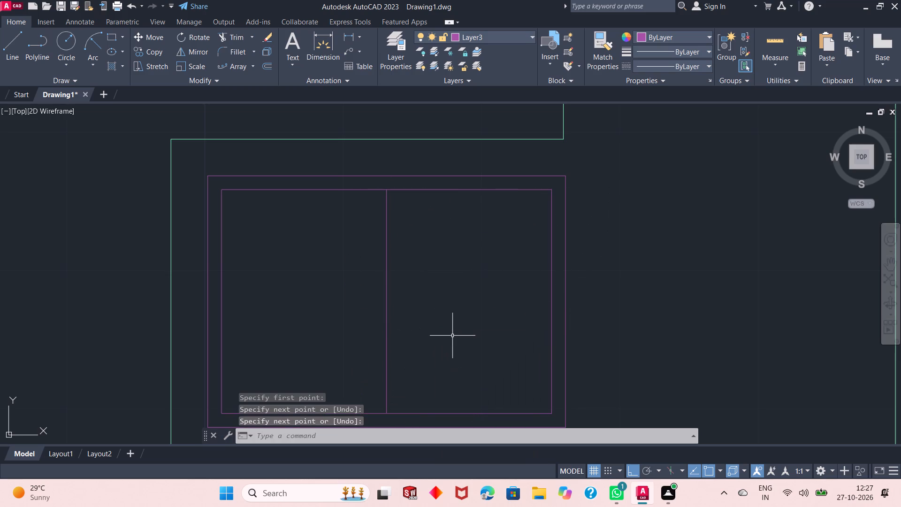
Fillet the corner where the inner rectangle's north edge meets the divider, on the west basin's side.
click(237, 50)
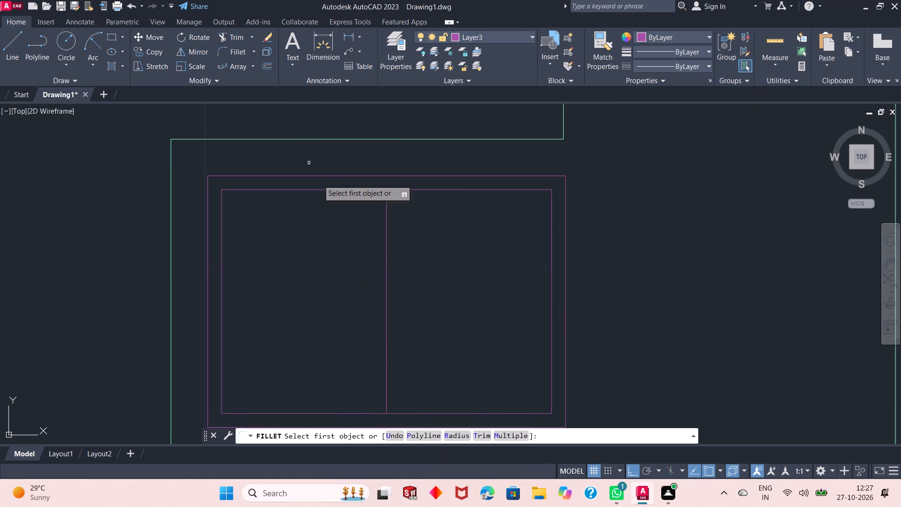
click(359, 189)
click(386, 213)
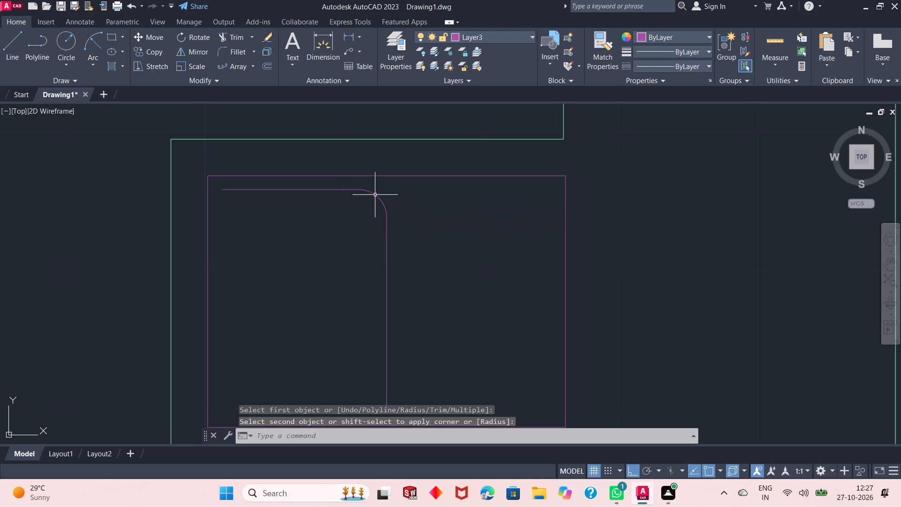
scroll(249, 222, up, 1)
scroll(312, 172, down, 1)
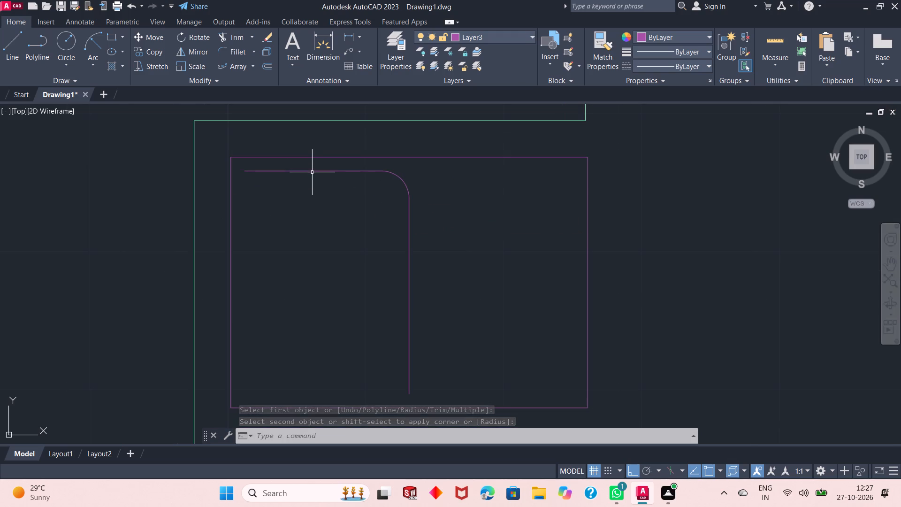
Offset the sink's outer rectangle inward through the northwest end of the west basin's outline.
click(365, 155)
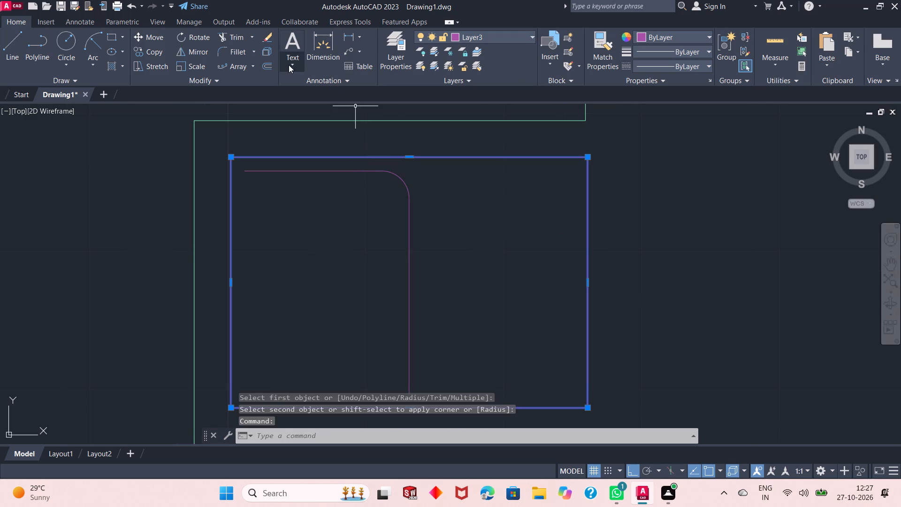
click(264, 65)
right_click(126, 150)
click(151, 158)
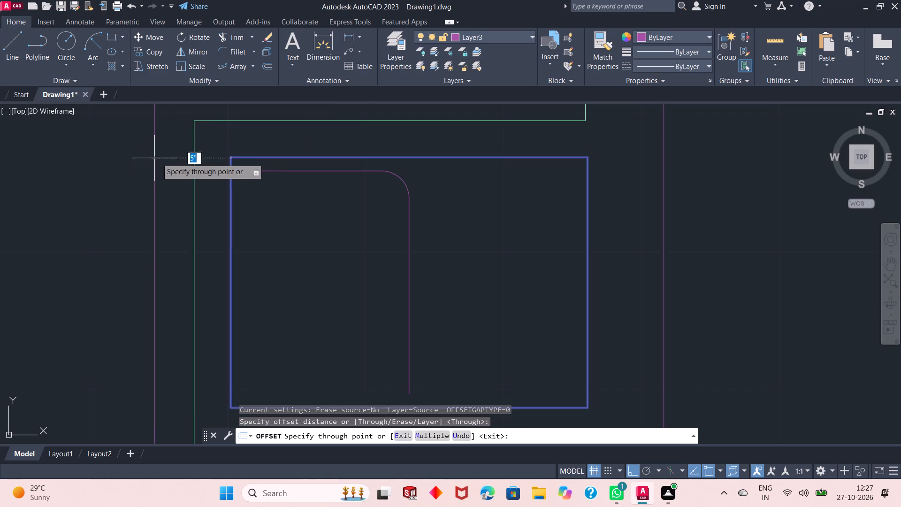
click(241, 173)
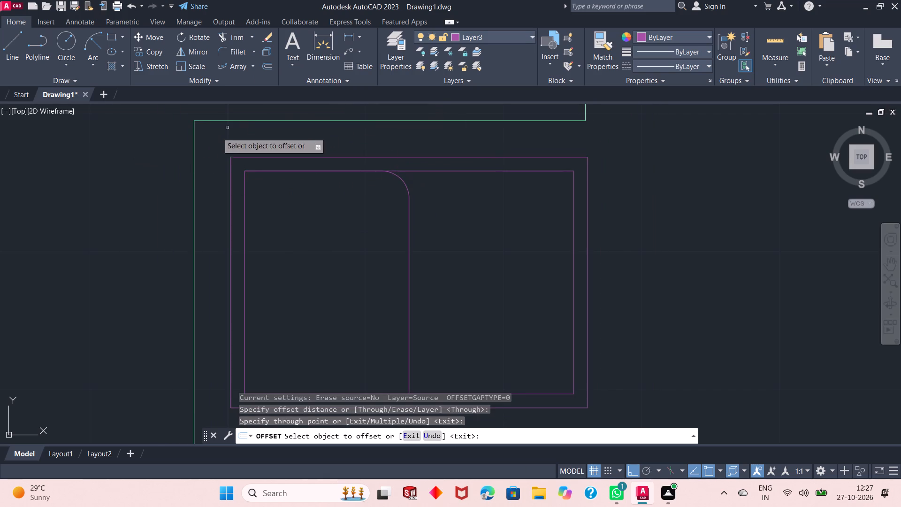
right_click(169, 141)
click(182, 149)
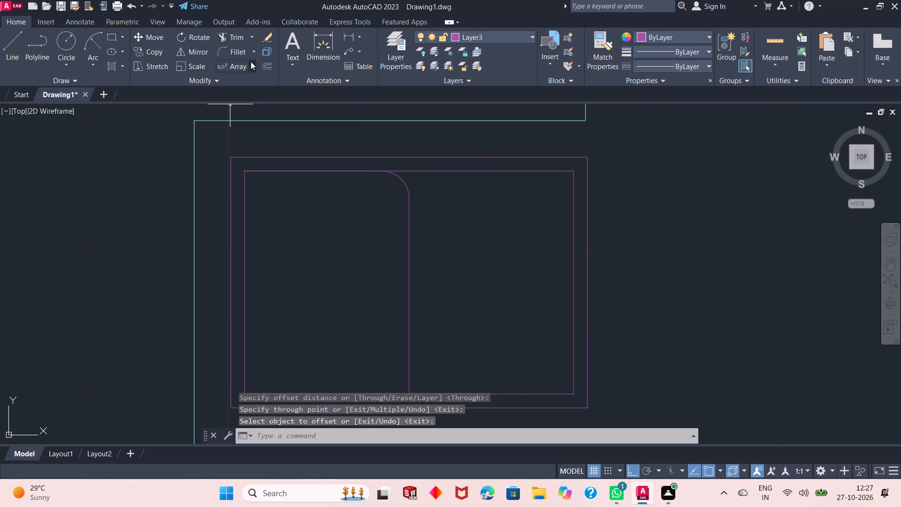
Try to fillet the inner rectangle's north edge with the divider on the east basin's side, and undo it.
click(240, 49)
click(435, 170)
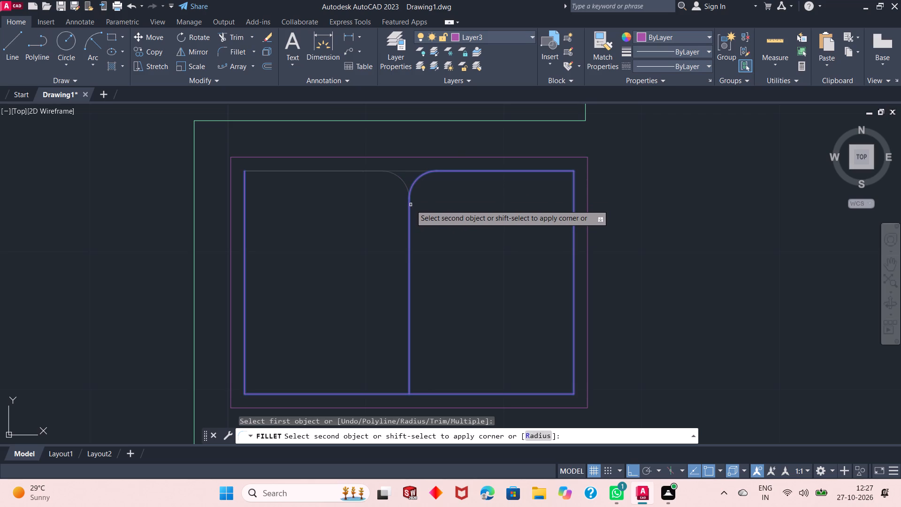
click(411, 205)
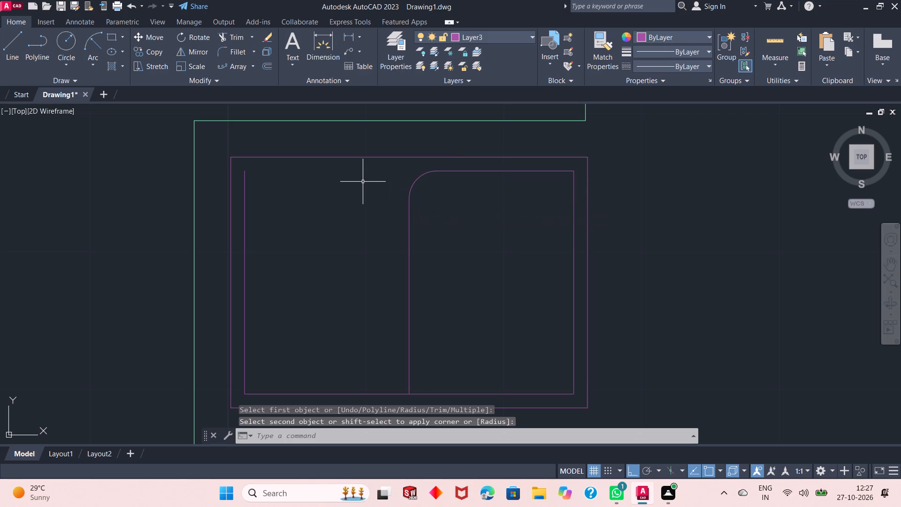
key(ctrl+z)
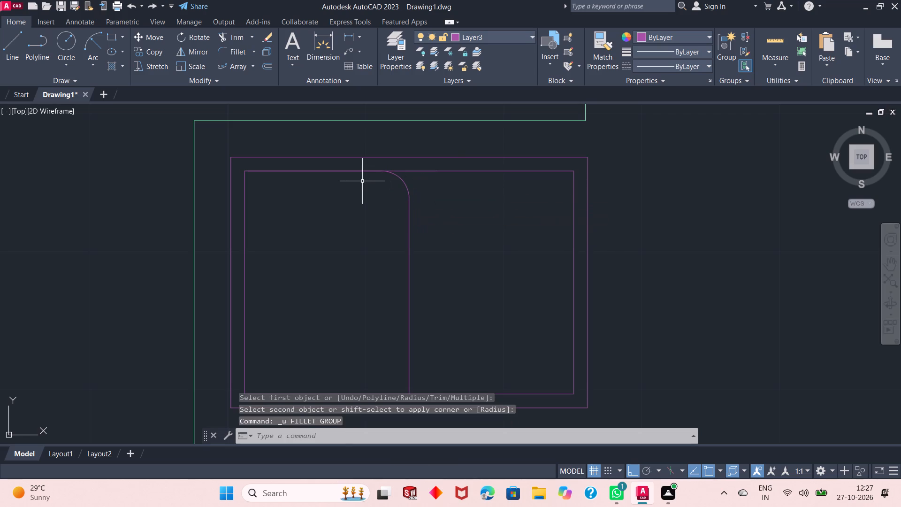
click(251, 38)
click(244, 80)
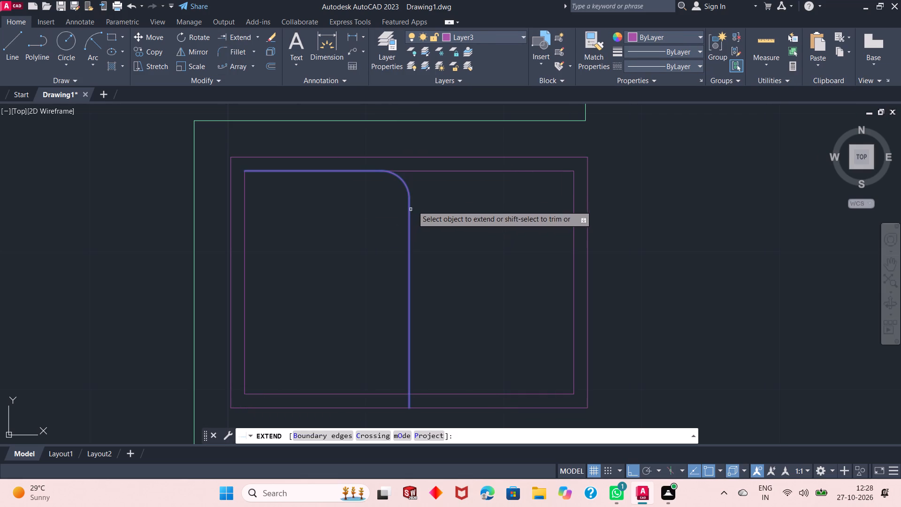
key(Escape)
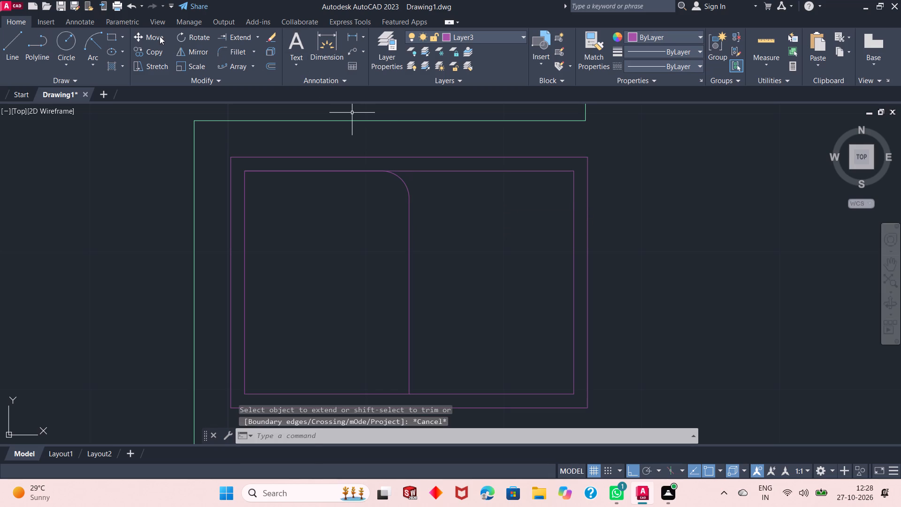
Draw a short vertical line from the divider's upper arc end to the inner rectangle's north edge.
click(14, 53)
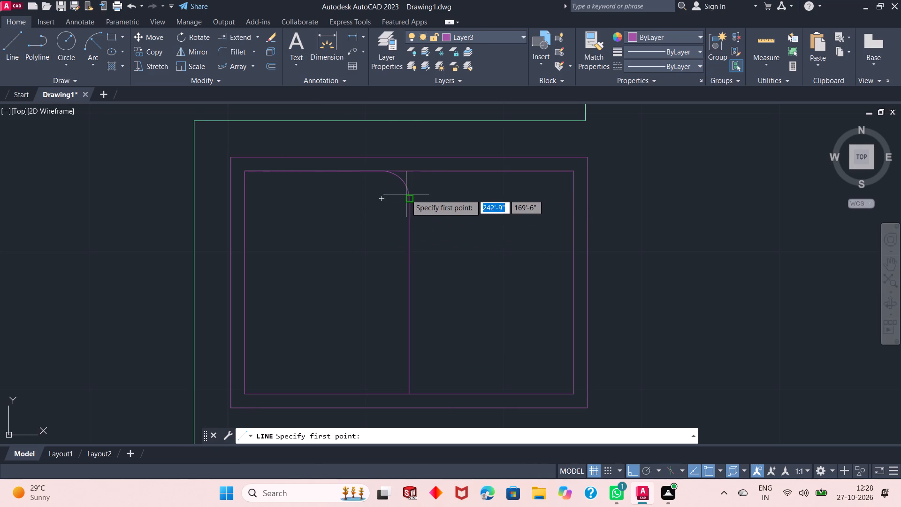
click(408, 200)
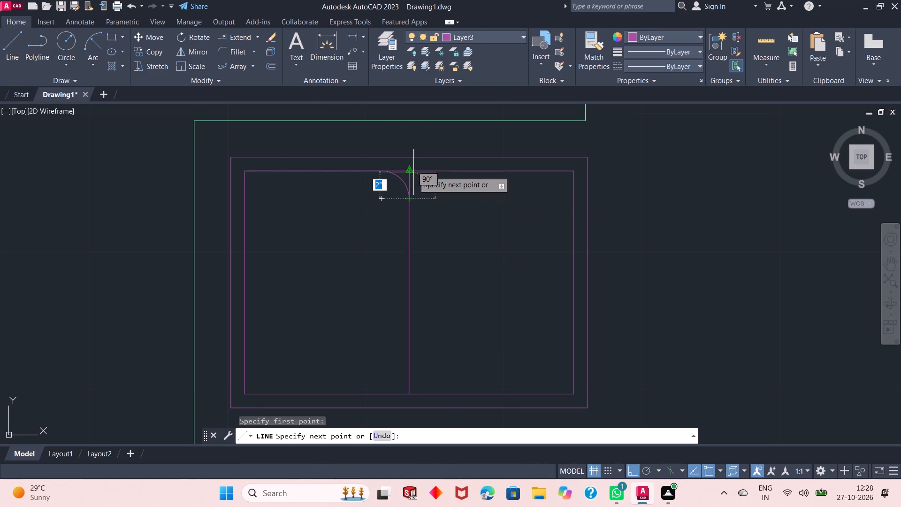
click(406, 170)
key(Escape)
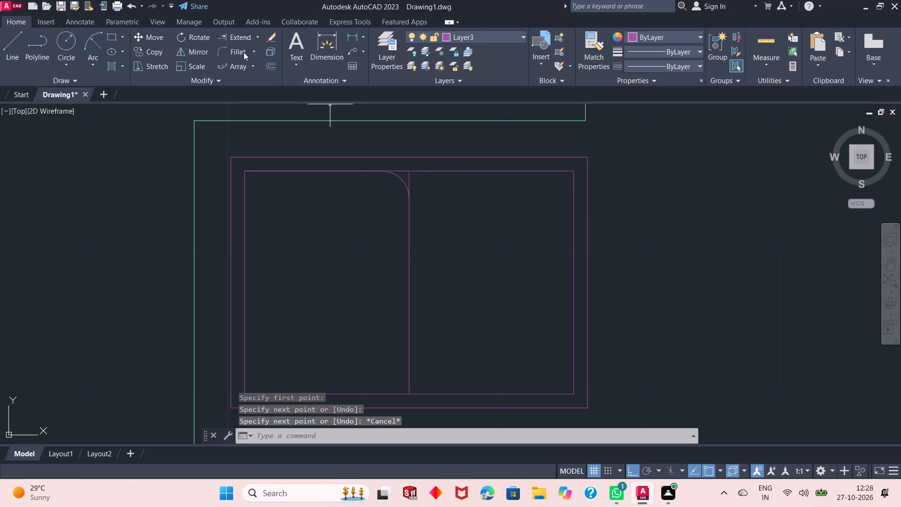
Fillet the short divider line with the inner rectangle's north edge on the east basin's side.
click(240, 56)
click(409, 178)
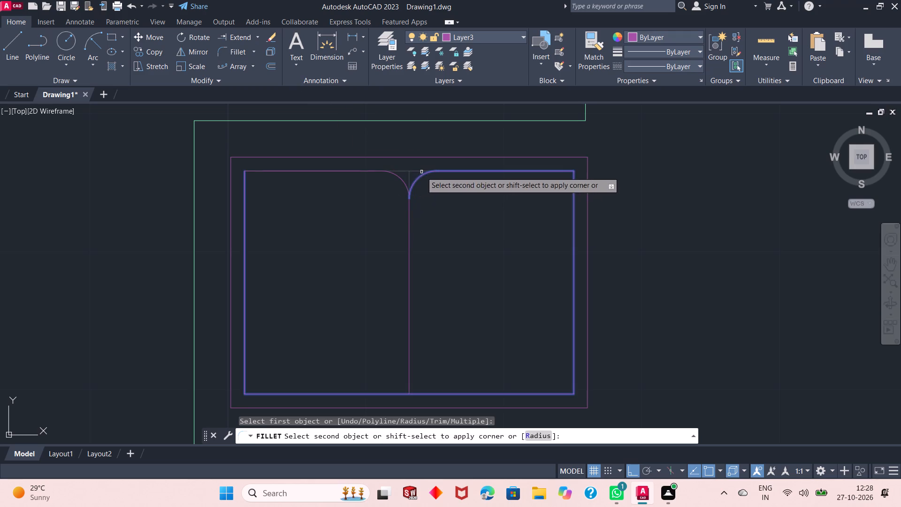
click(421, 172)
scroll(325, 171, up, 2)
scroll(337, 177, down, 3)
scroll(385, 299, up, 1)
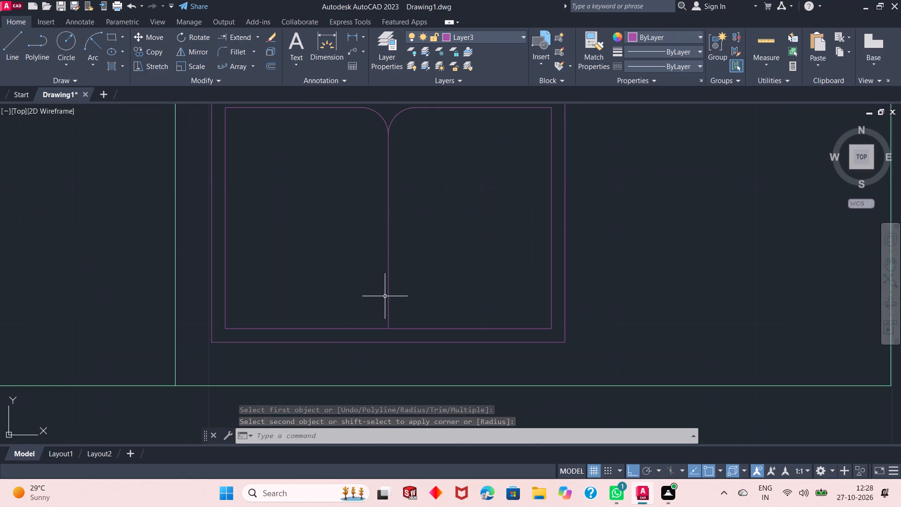
Fillet the inner rectangle's south edge with the divider to round the west basin's southeast corner.
click(226, 51)
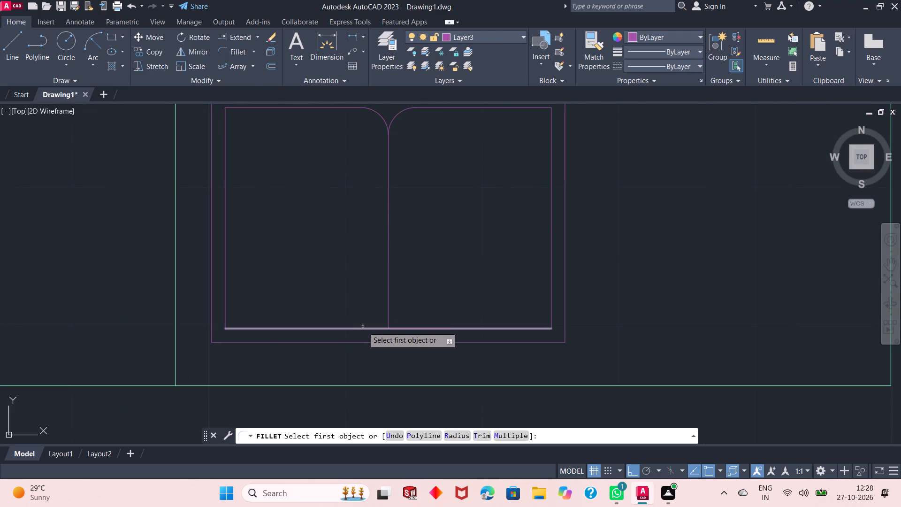
click(363, 328)
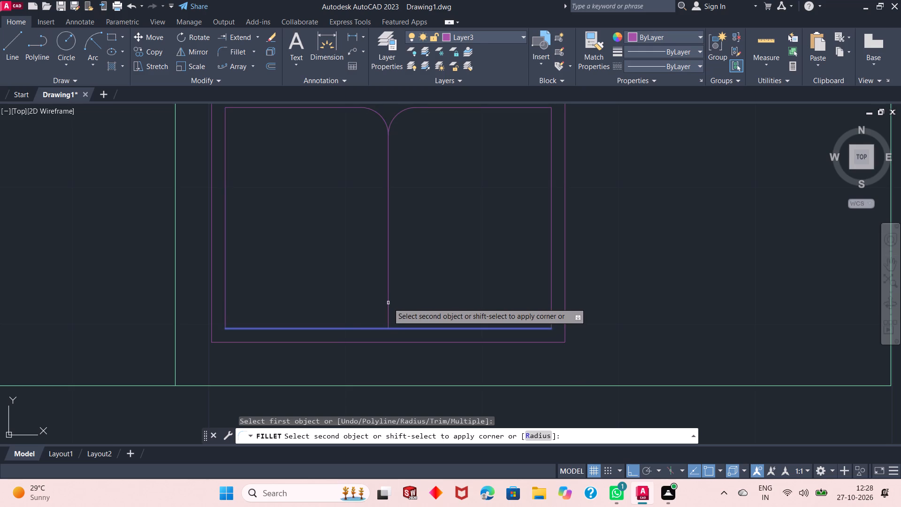
click(388, 302)
scroll(382, 311, down, 1)
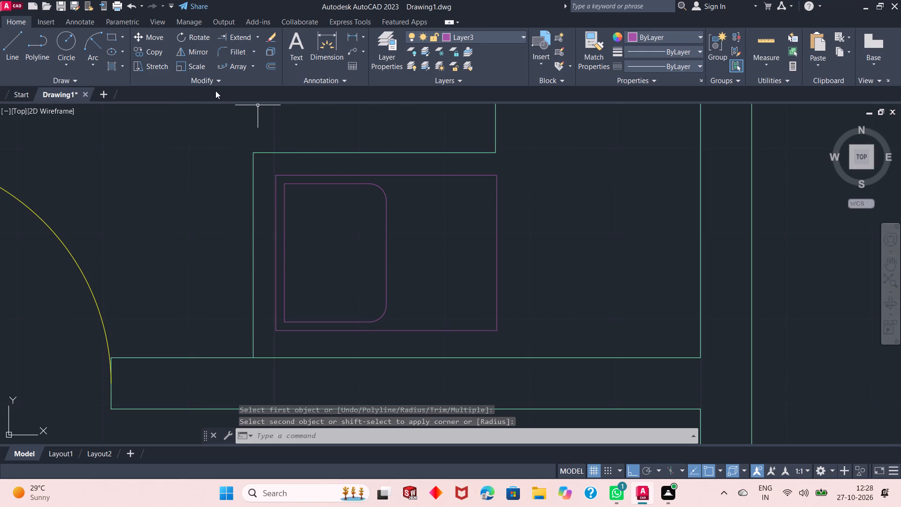
Offset the sink's outer rectangle inward again, through the west basin's northwest corner.
click(268, 70)
right_click(132, 144)
click(146, 146)
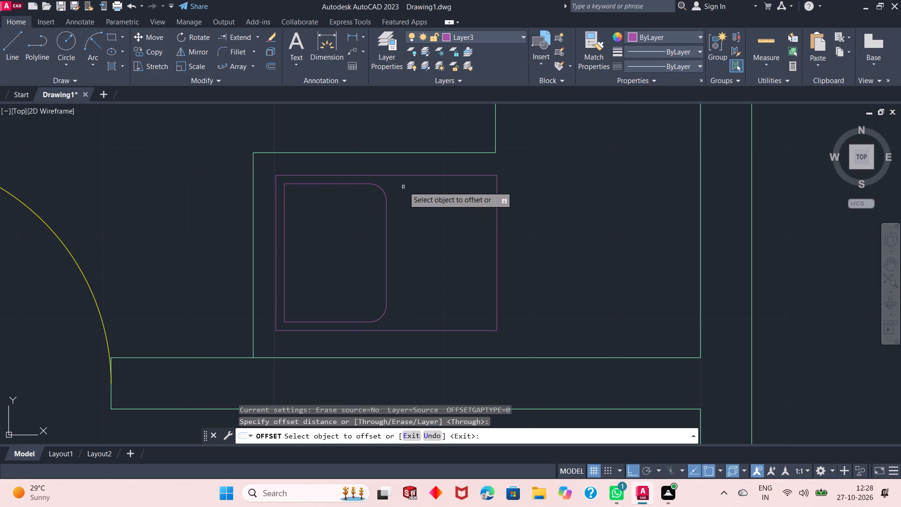
click(416, 176)
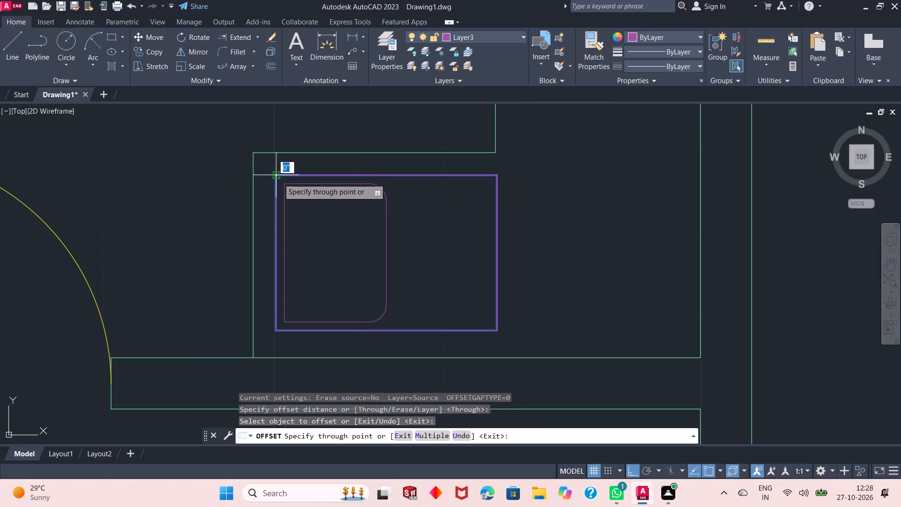
click(284, 183)
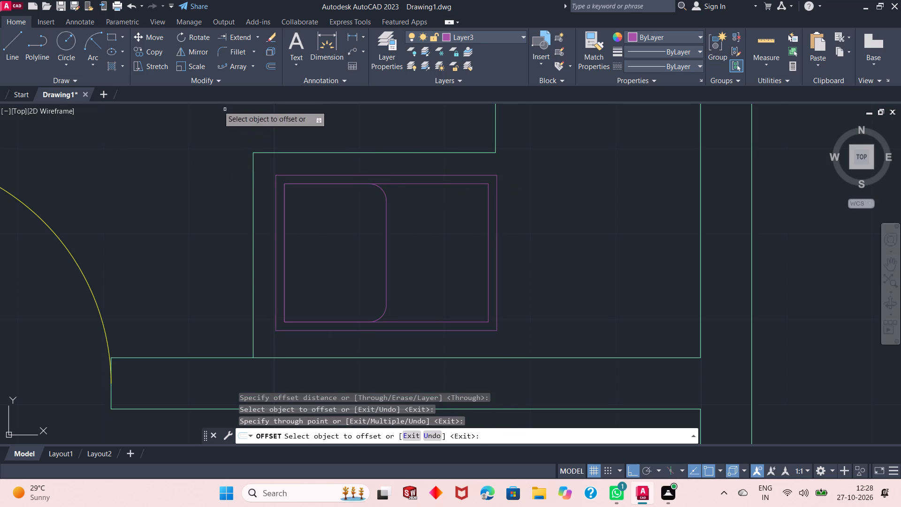
key(Escape)
Extend the divider south to the inner rectangle's south edge.
click(245, 39)
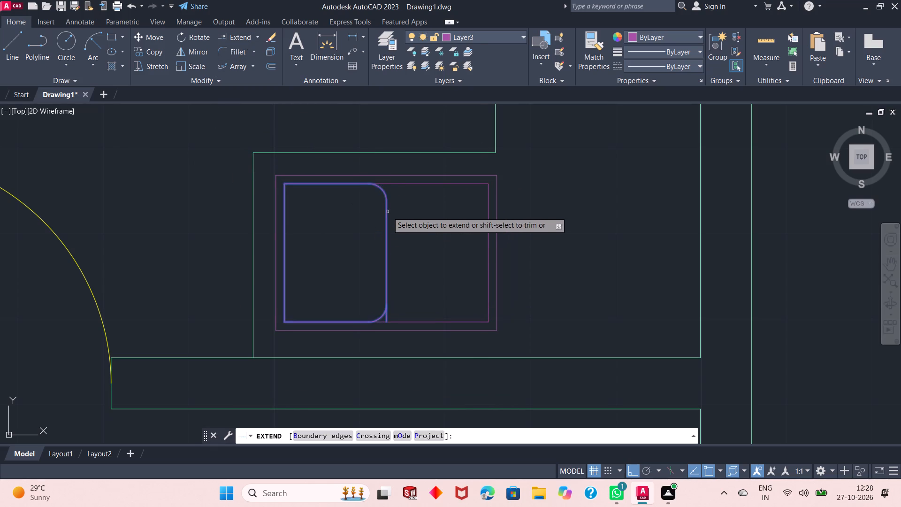
click(385, 300)
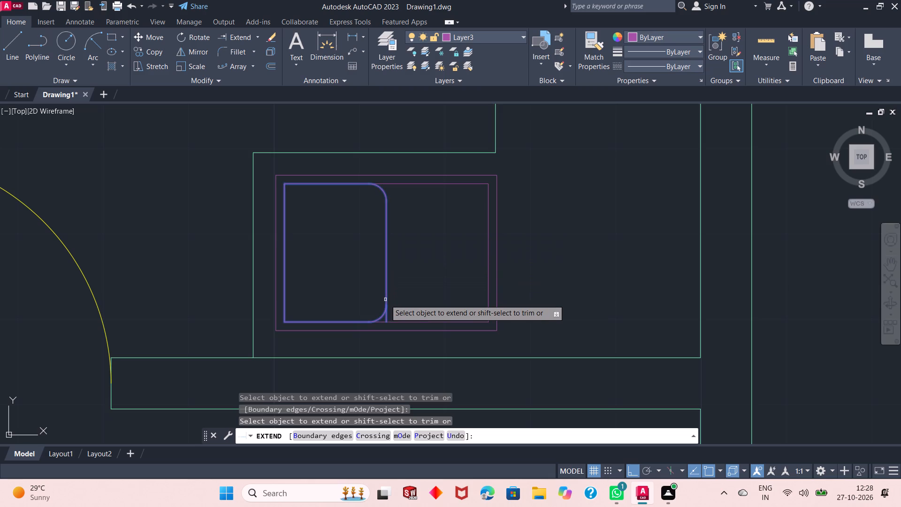
key(Escape)
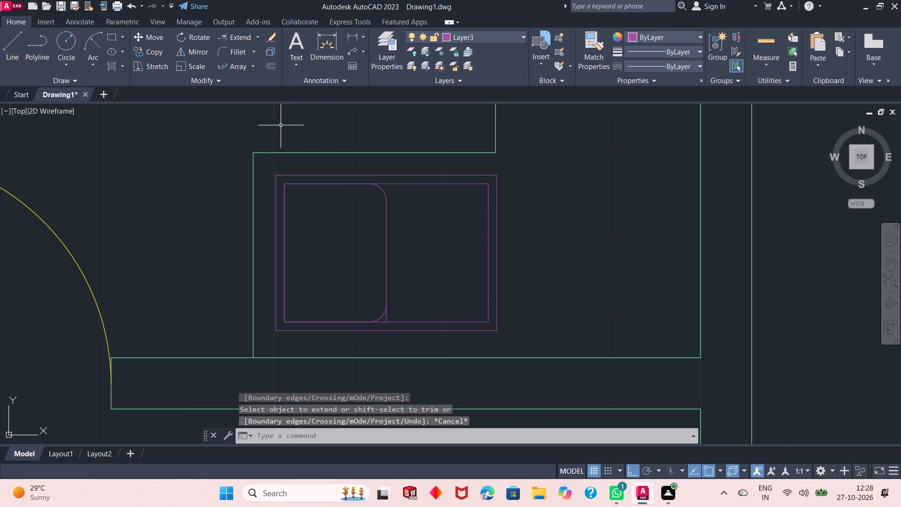
Fillet the divider with the inner rectangle's south edge to round the east basin's southwest corner.
click(240, 54)
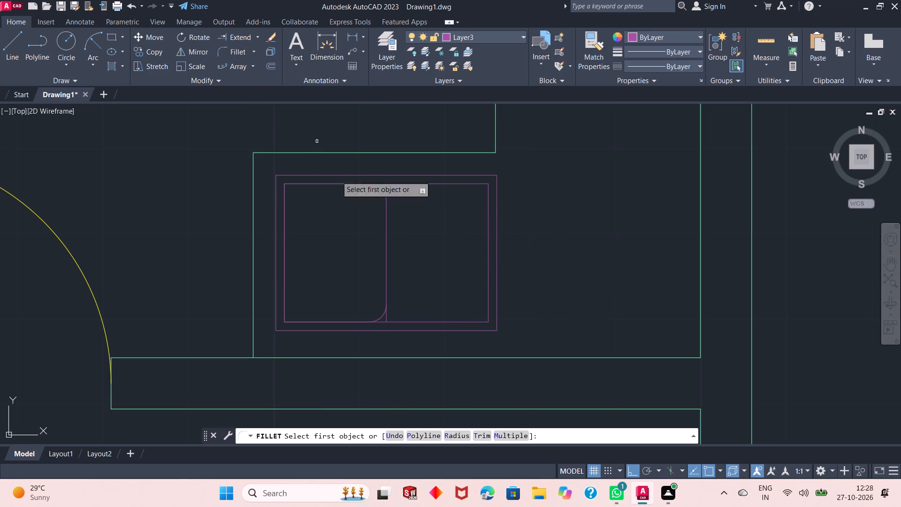
scroll(382, 320, up, 2)
click(387, 314)
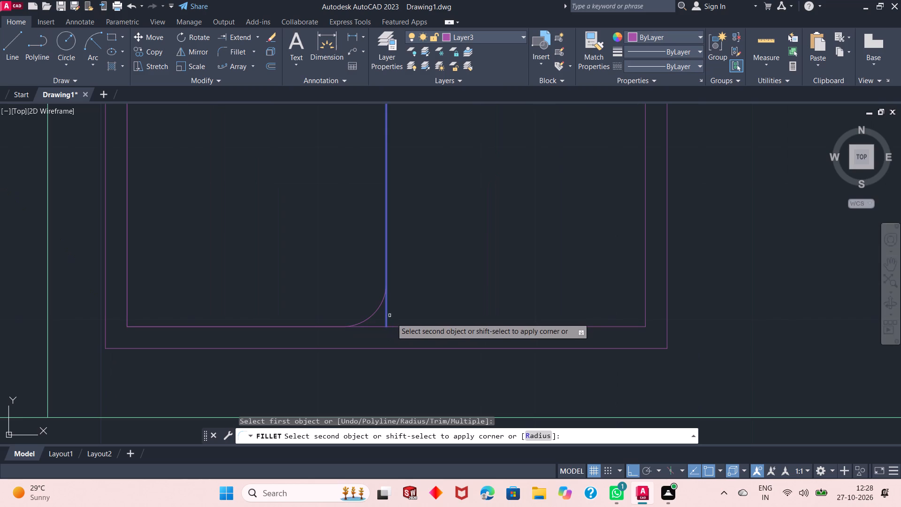
click(398, 326)
scroll(398, 326, down, 3)
scroll(425, 226, up, 1)
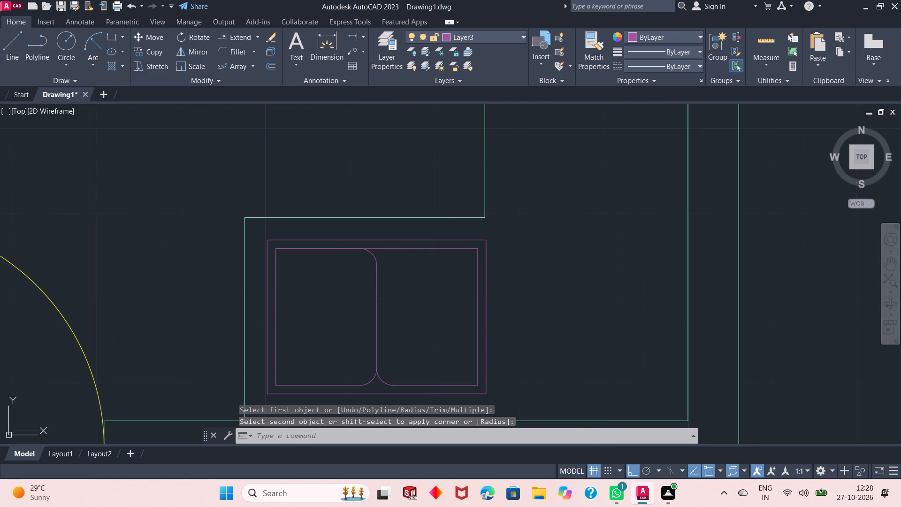
Draw a line extending the sink divider north to the inner rectangle's north edge.
click(11, 38)
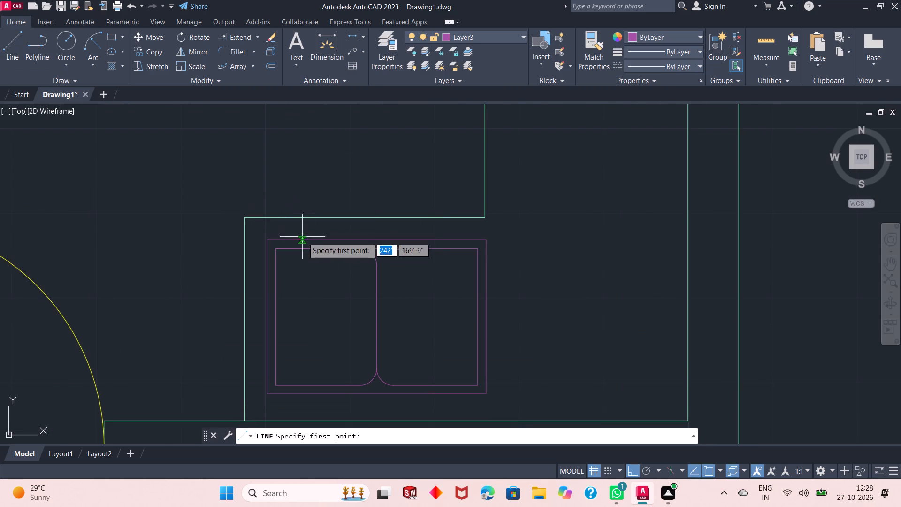
scroll(308, 239, up, 2)
click(480, 307)
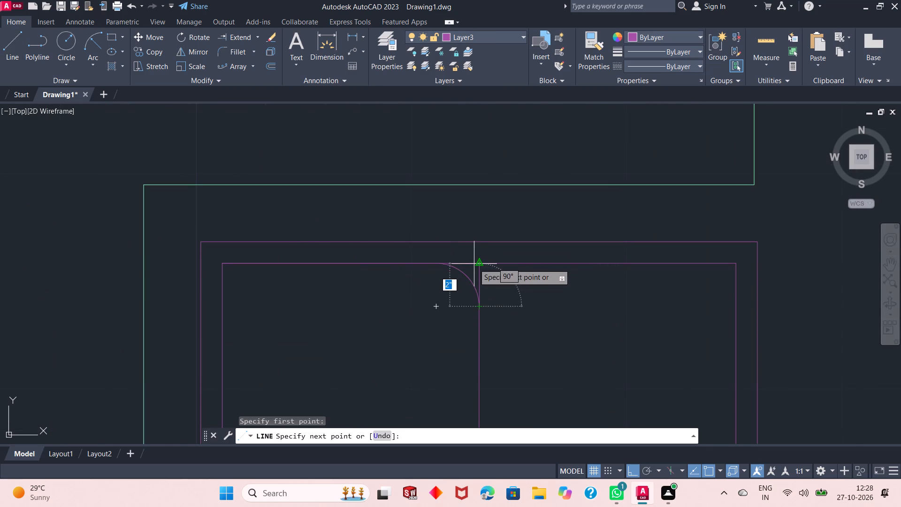
click(479, 265)
key(Escape)
key(Escape)
Fillet the divider extension with the inner rectangle's north edge to round the east basin's northwest corner.
click(237, 51)
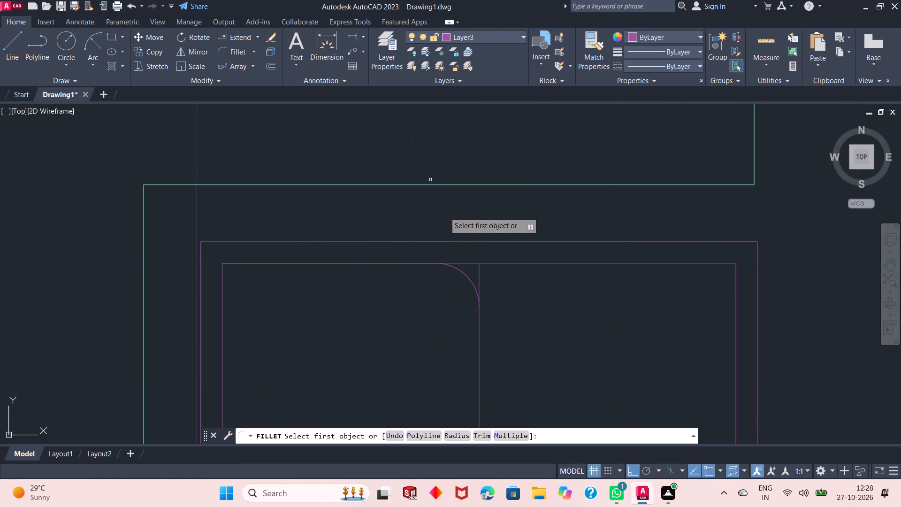
click(479, 272)
click(492, 264)
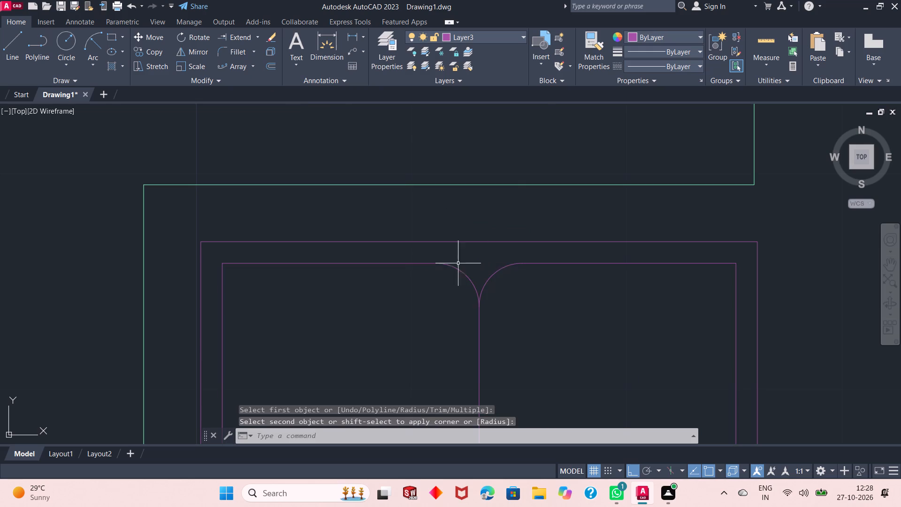
scroll(415, 251, down, 3)
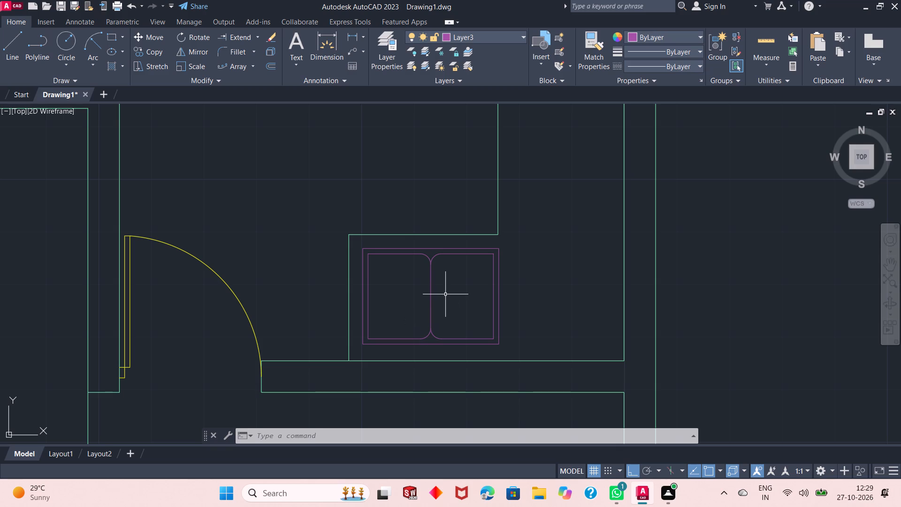
Fillet the west basin's northwest and southwest corners with a 2" radius.
scroll(440, 300, up, 1)
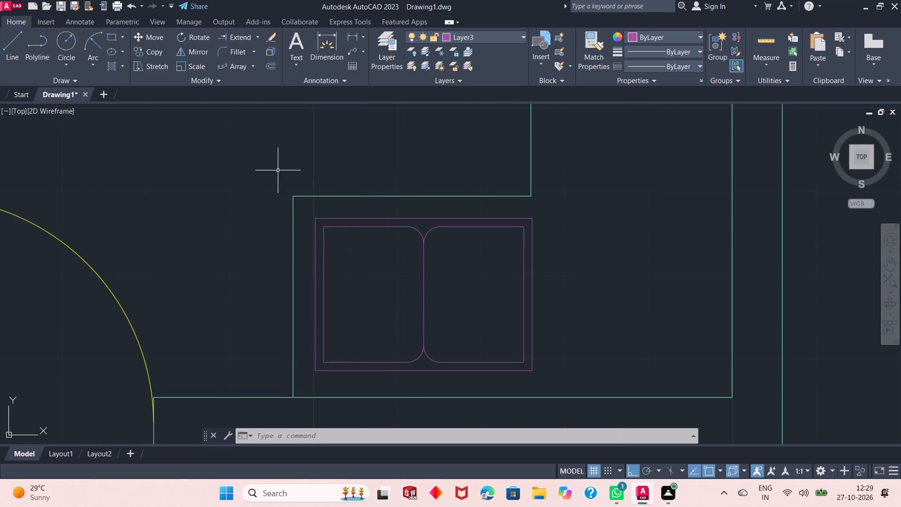
right_click(263, 162)
click(298, 172)
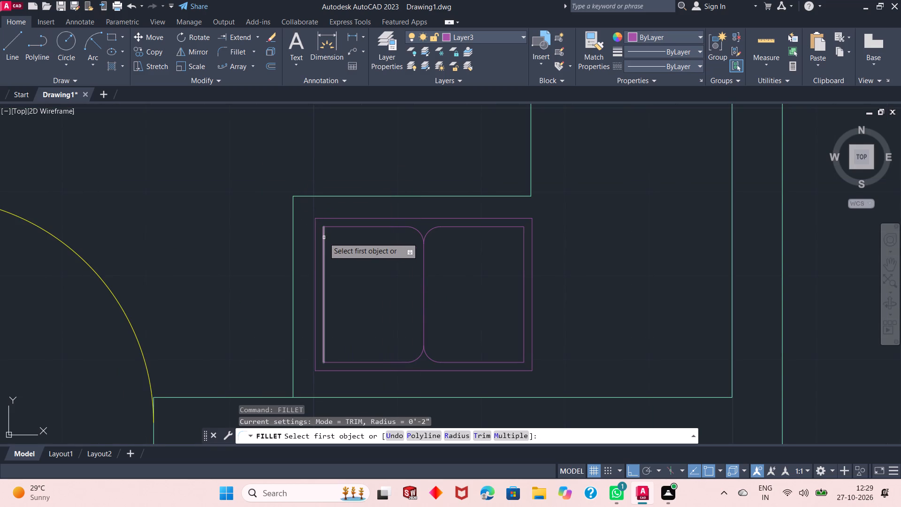
click(324, 238)
click(332, 227)
right_click(283, 205)
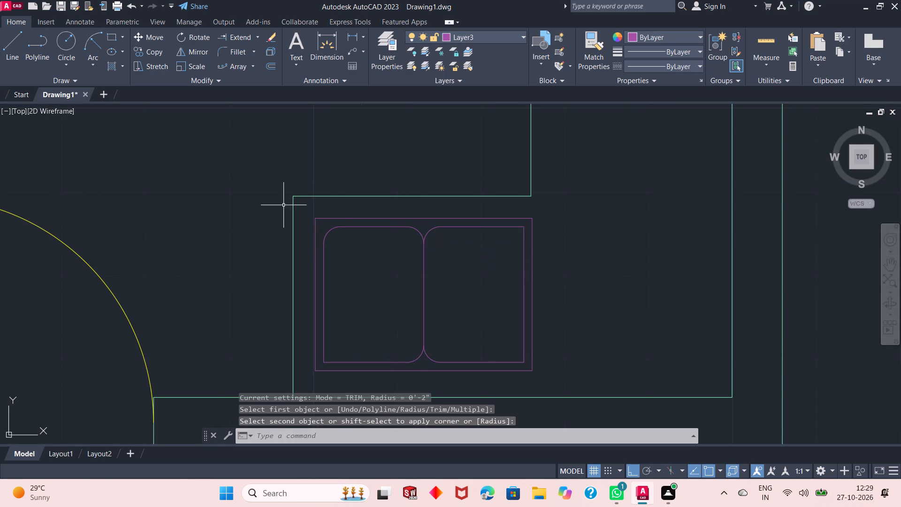
click(291, 209)
click(343, 364)
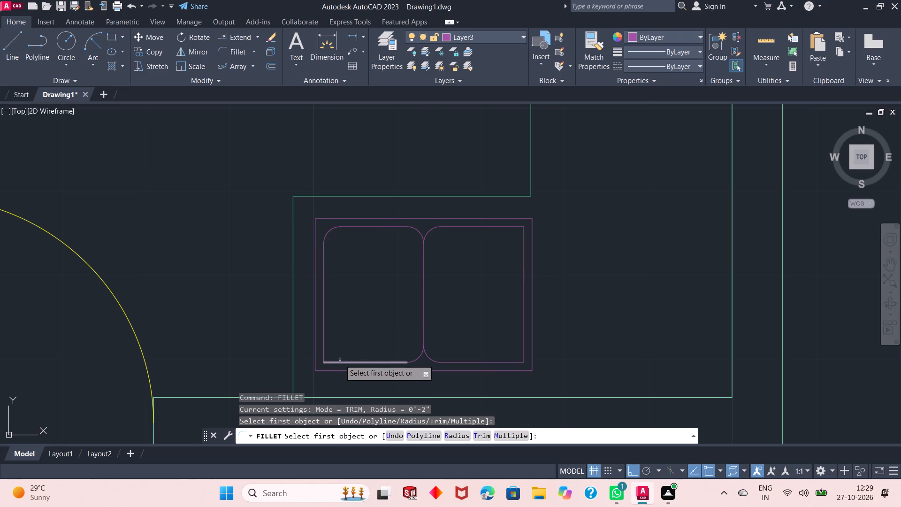
click(337, 362)
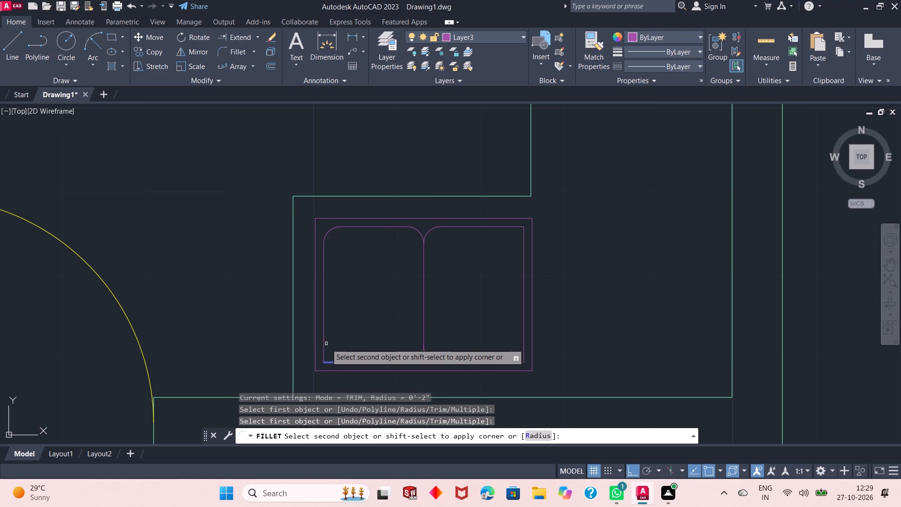
click(322, 338)
Fillet the east basin's northeast and southeast corners with a 2" radius.
right_click(377, 273)
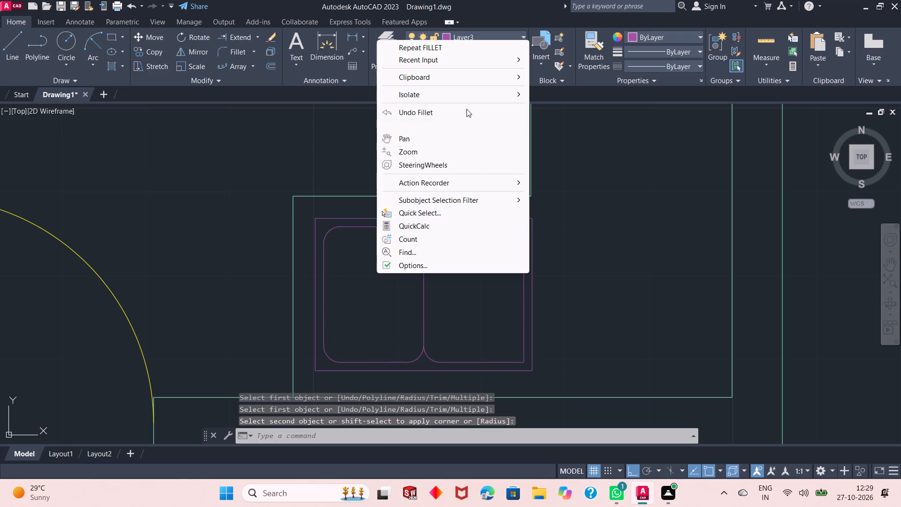
click(460, 46)
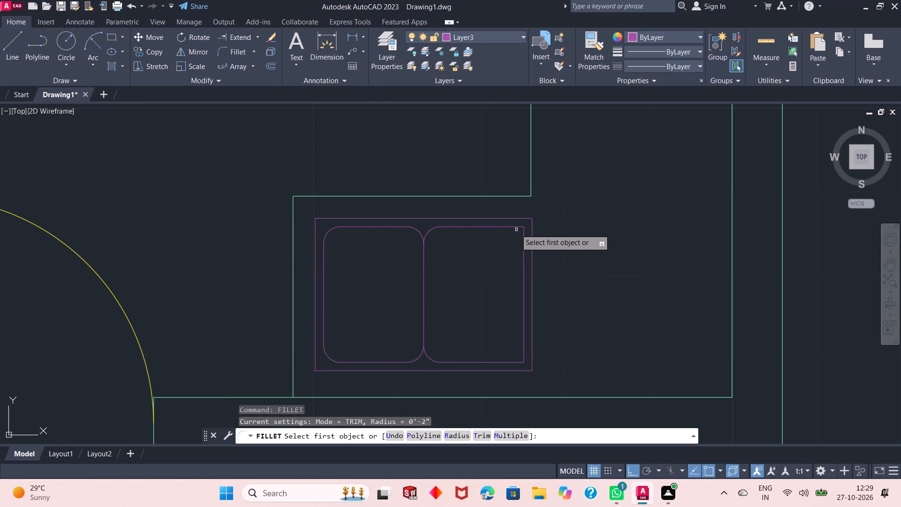
click(516, 229)
click(515, 229)
click(515, 225)
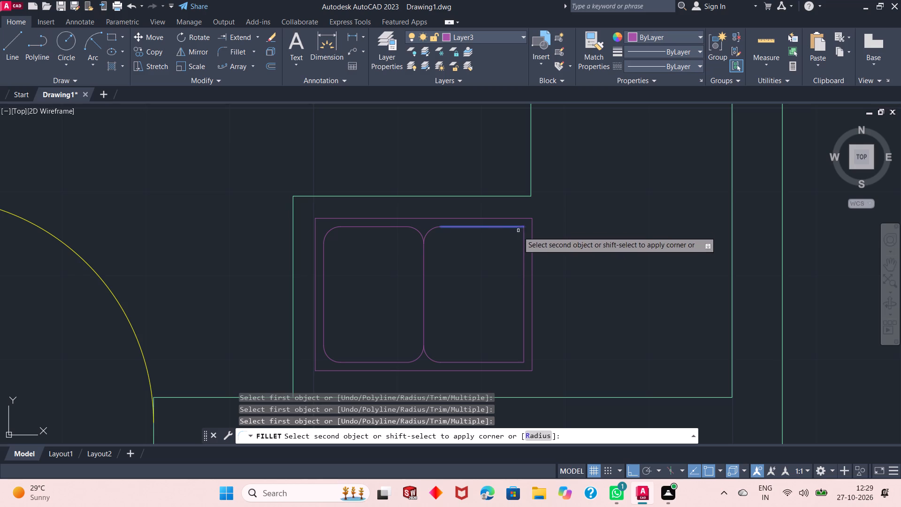
click(524, 239)
right_click(564, 182)
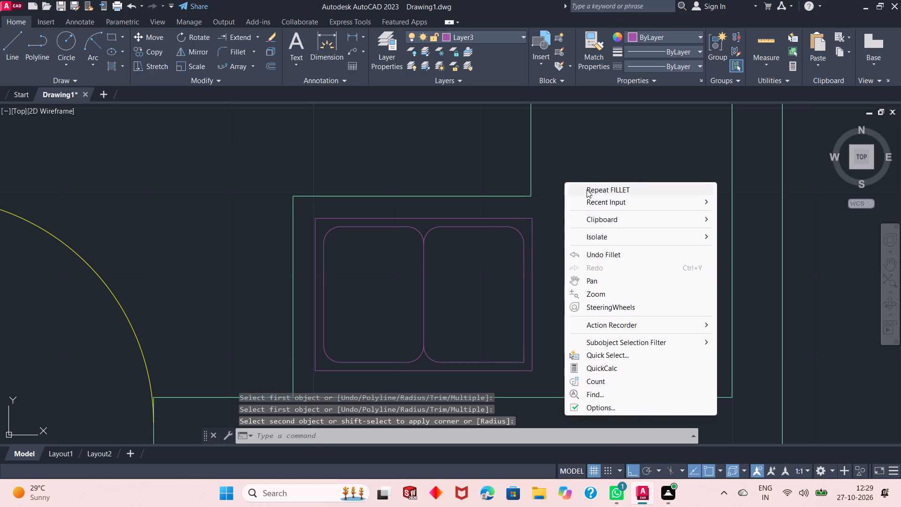
click(587, 190)
click(502, 362)
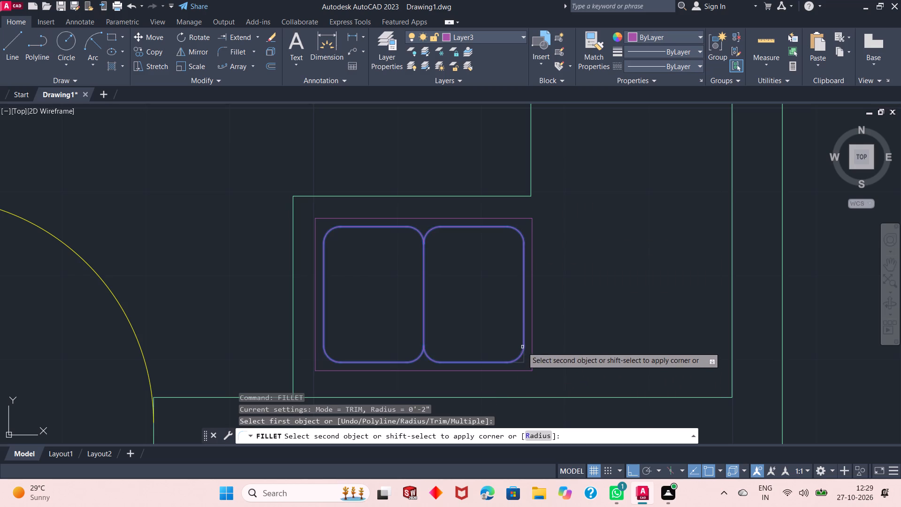
click(522, 347)
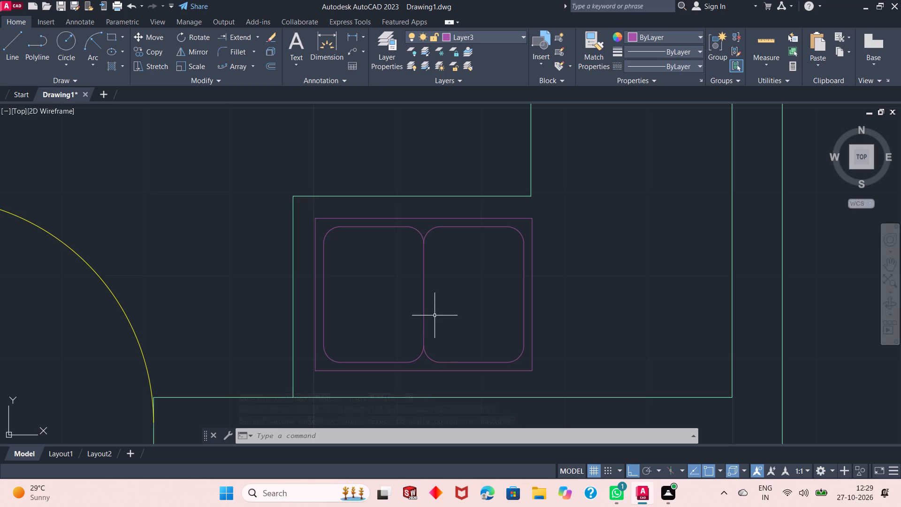
Examine the kitchen and the surrounding rooms of the floor plan.
scroll(428, 315, down, 2)
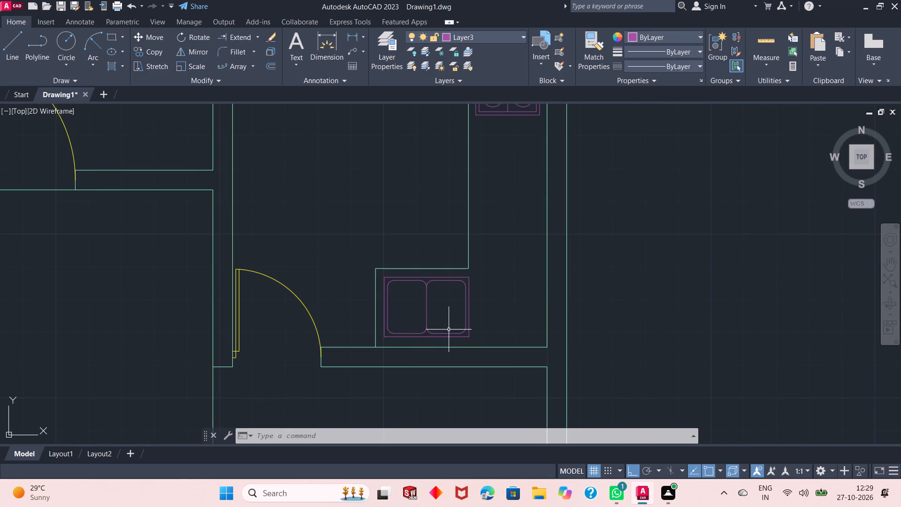
scroll(452, 330, down, 3)
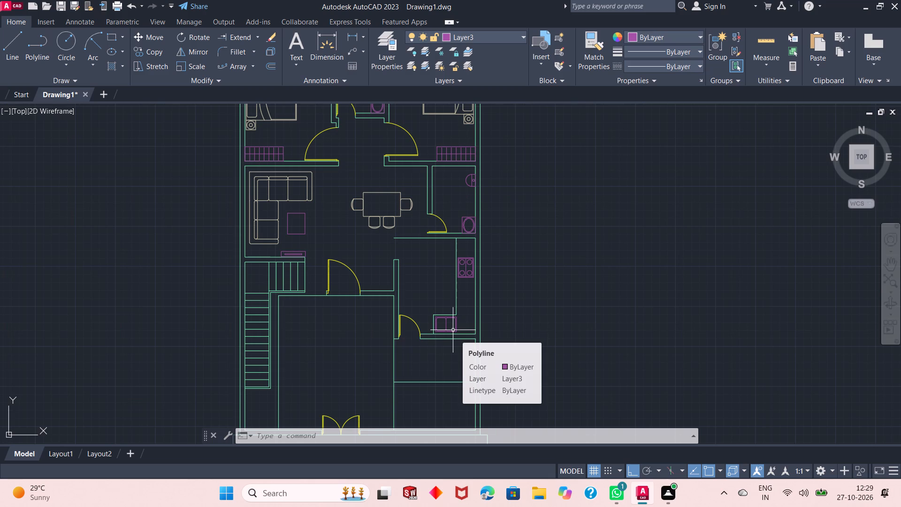
scroll(436, 332, up, 1)
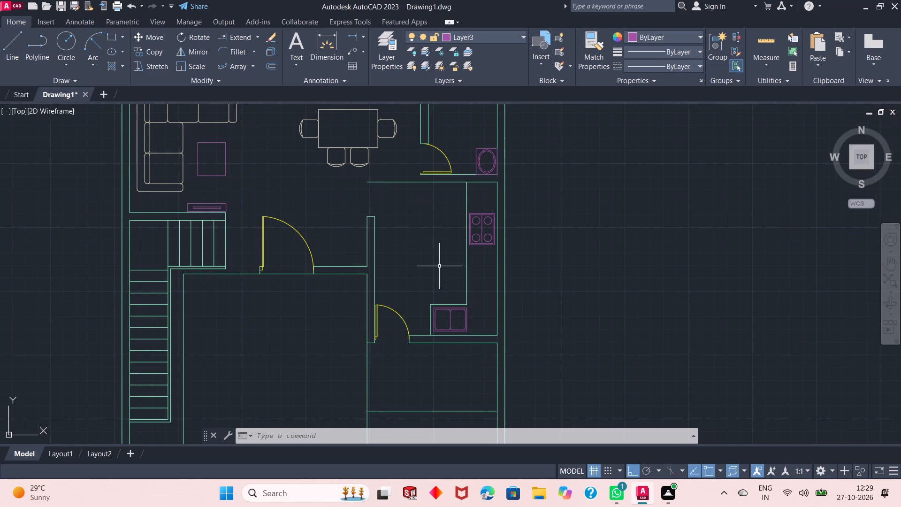
scroll(442, 269, down, 1)
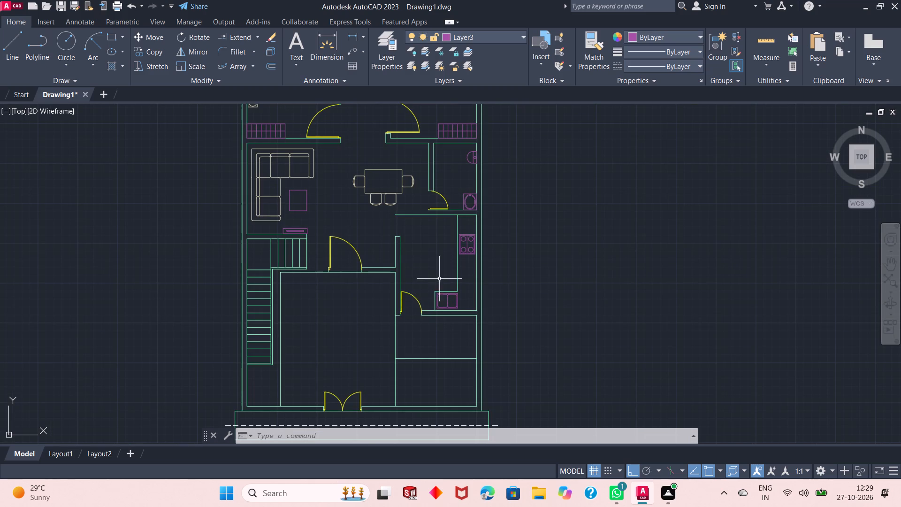
scroll(382, 311, down, 1)
scroll(397, 337, up, 1)
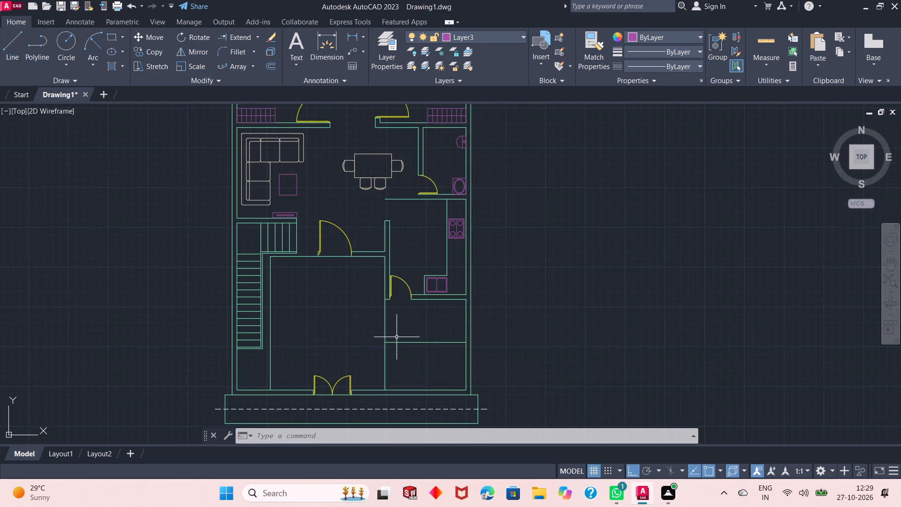
Check Layer6's color without changing it and create a new layer based on Layer6.
click(395, 58)
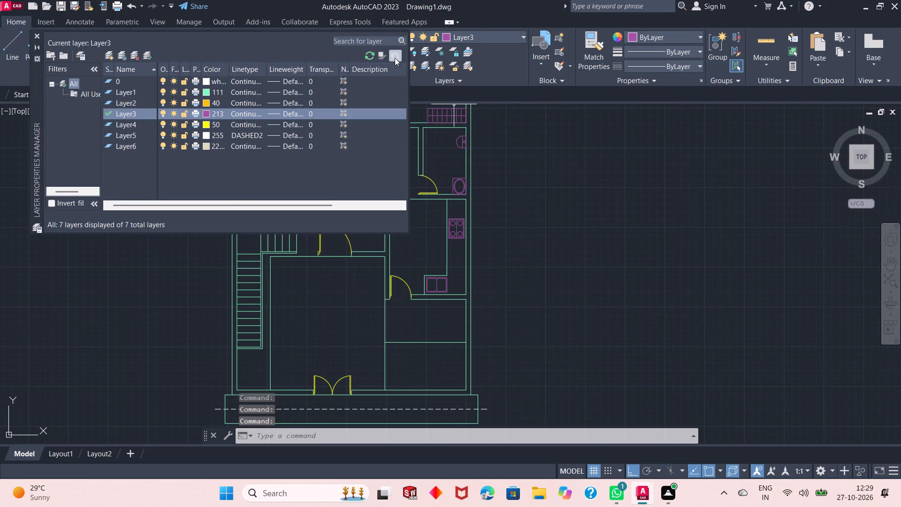
click(221, 147)
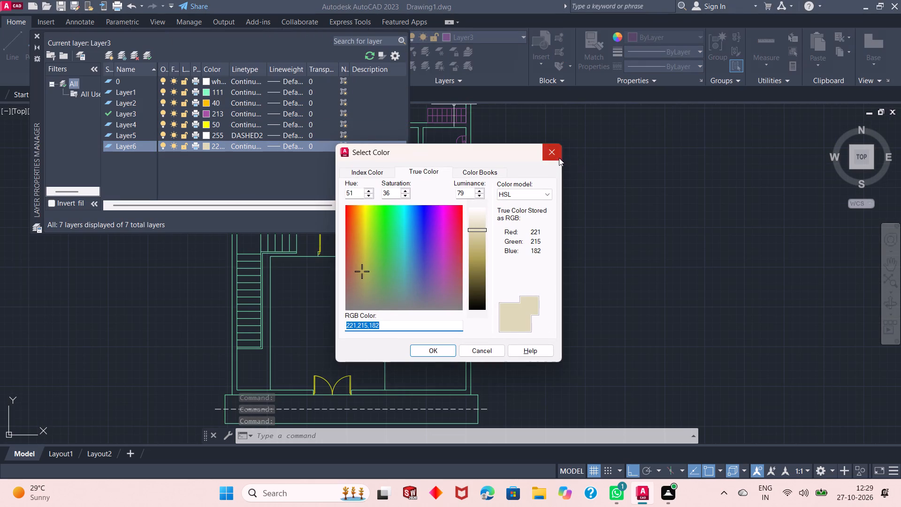
click(559, 156)
click(111, 57)
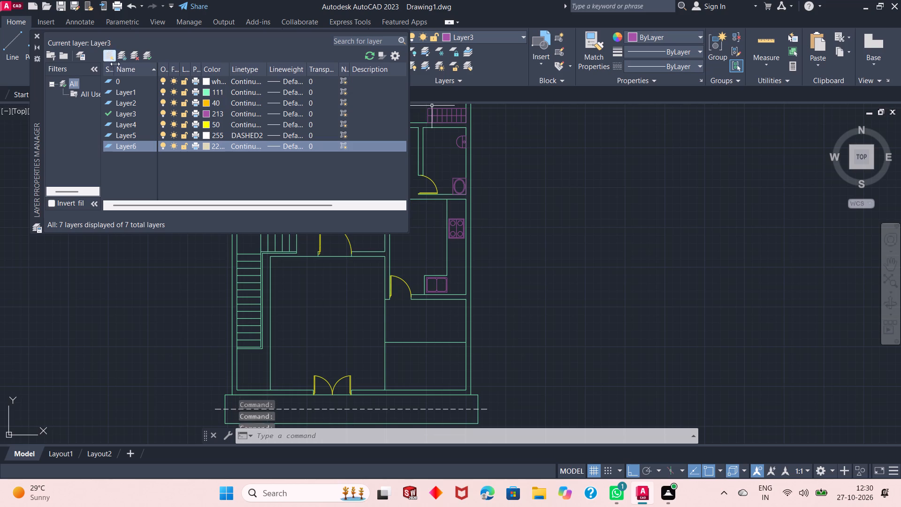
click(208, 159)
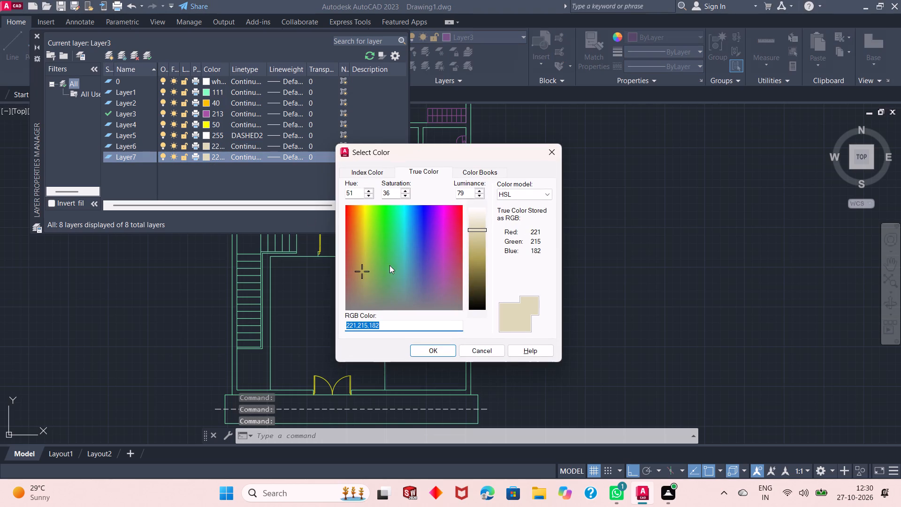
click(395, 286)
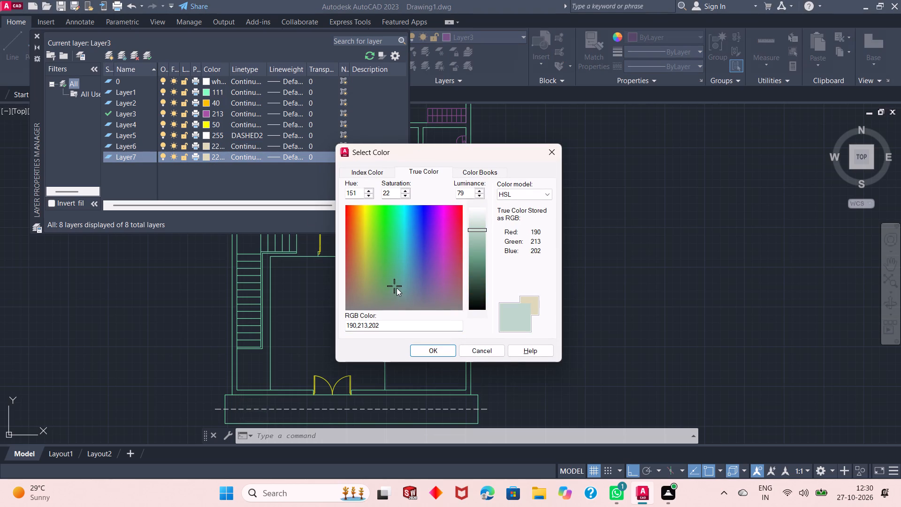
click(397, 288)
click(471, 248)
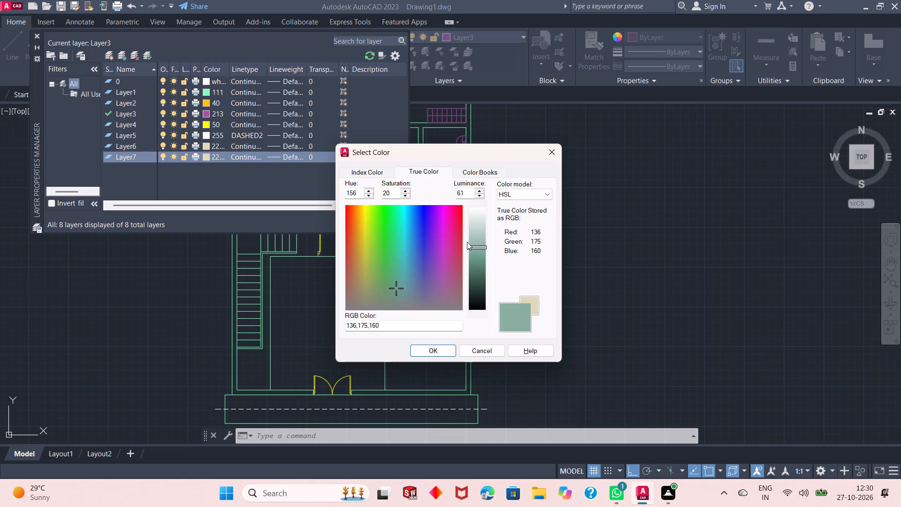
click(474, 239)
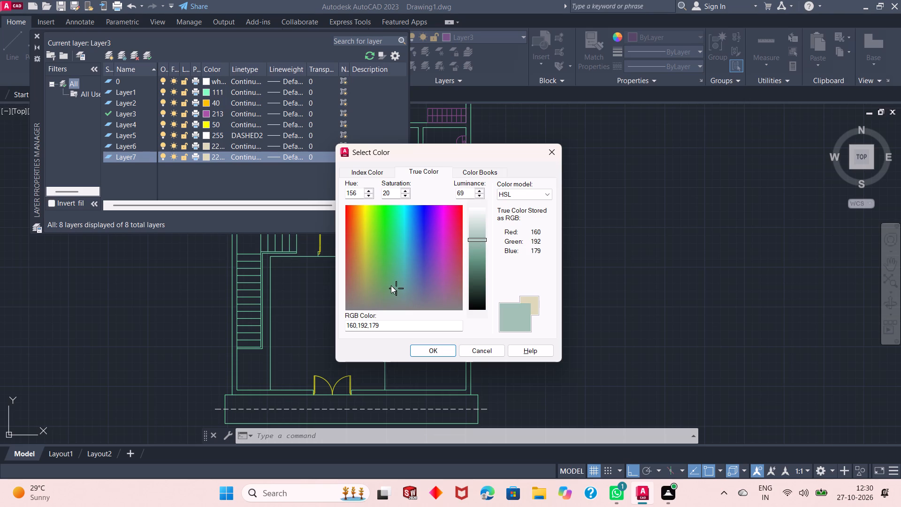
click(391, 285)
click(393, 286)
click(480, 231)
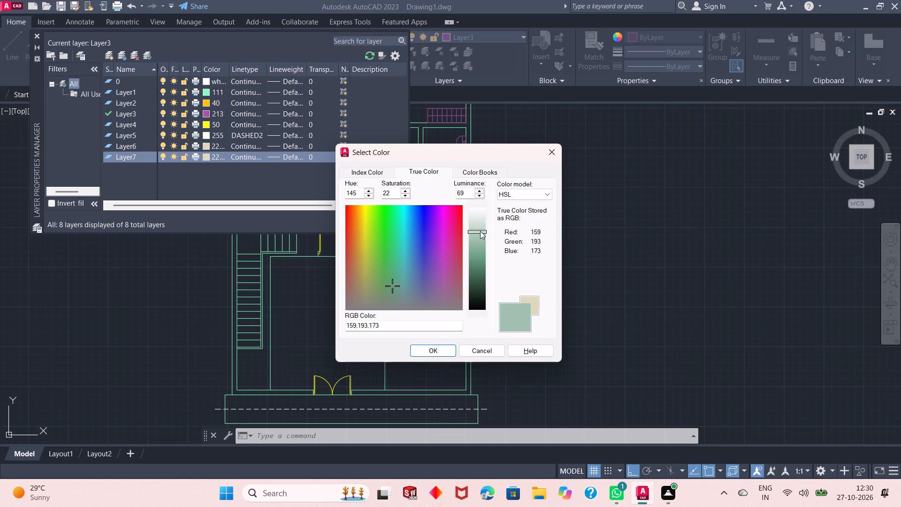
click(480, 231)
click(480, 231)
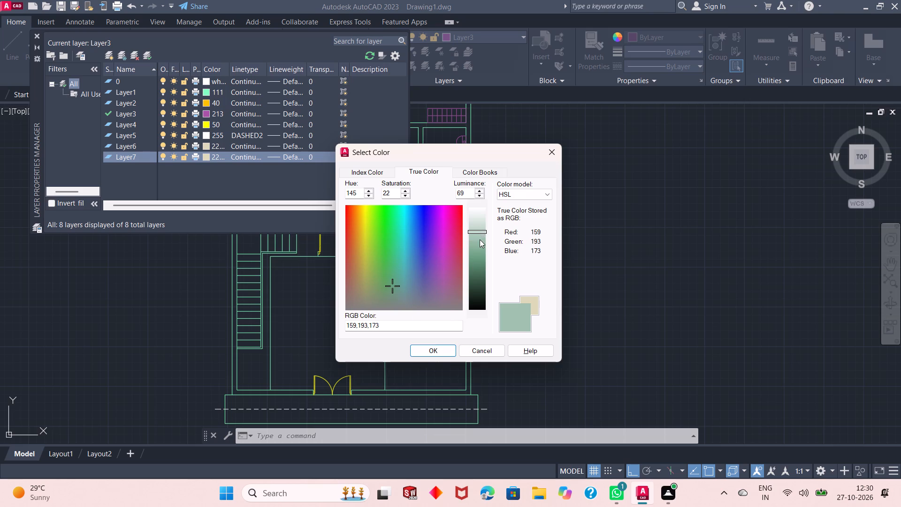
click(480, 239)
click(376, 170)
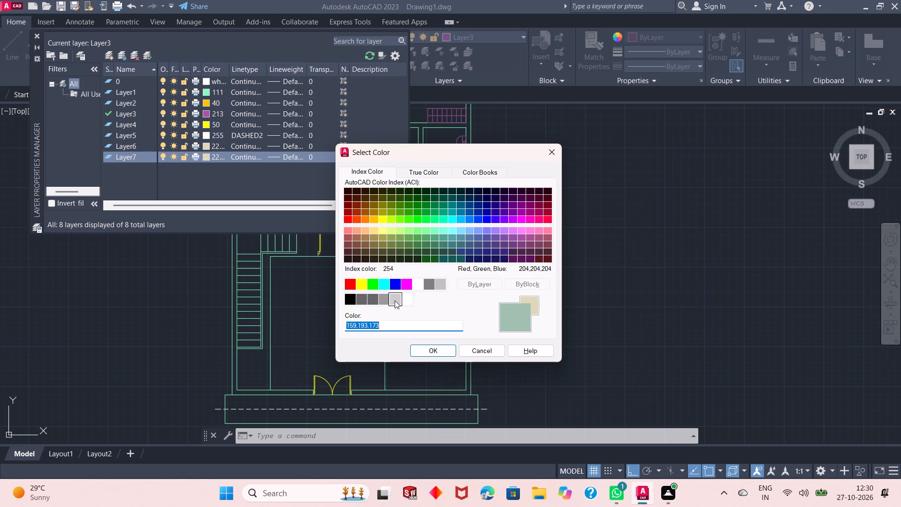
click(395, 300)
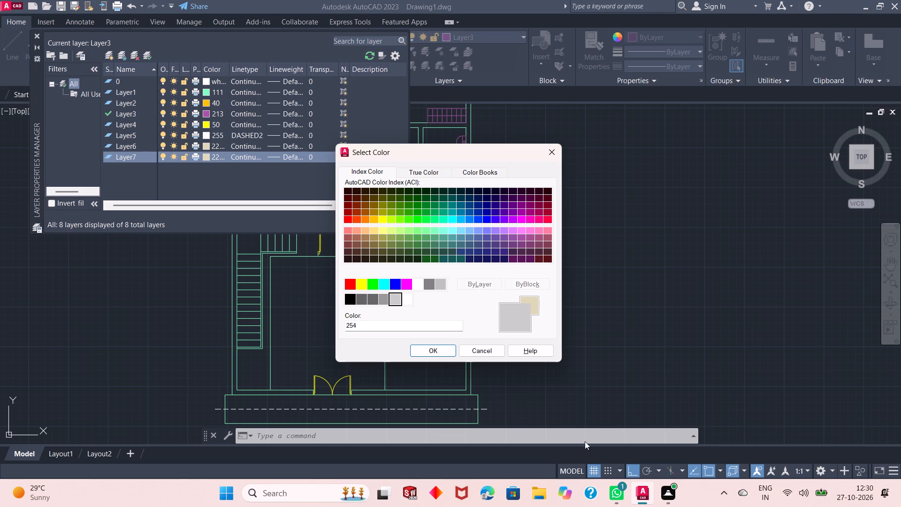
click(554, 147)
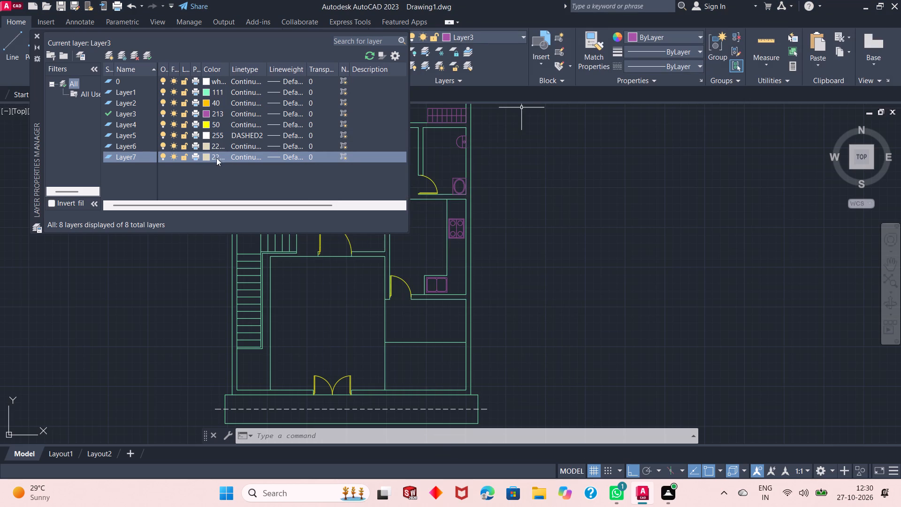
Delete the new Layer7 and make Layer6 the current layer.
click(133, 52)
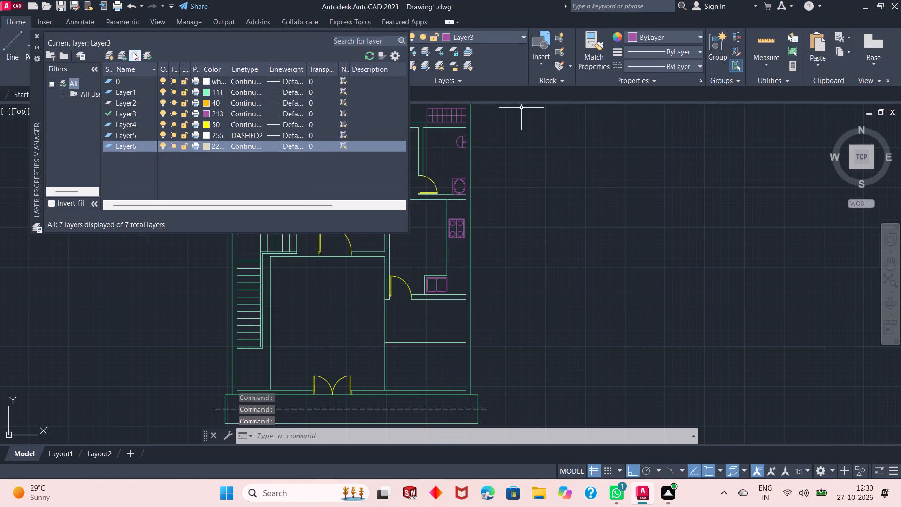
click(149, 54)
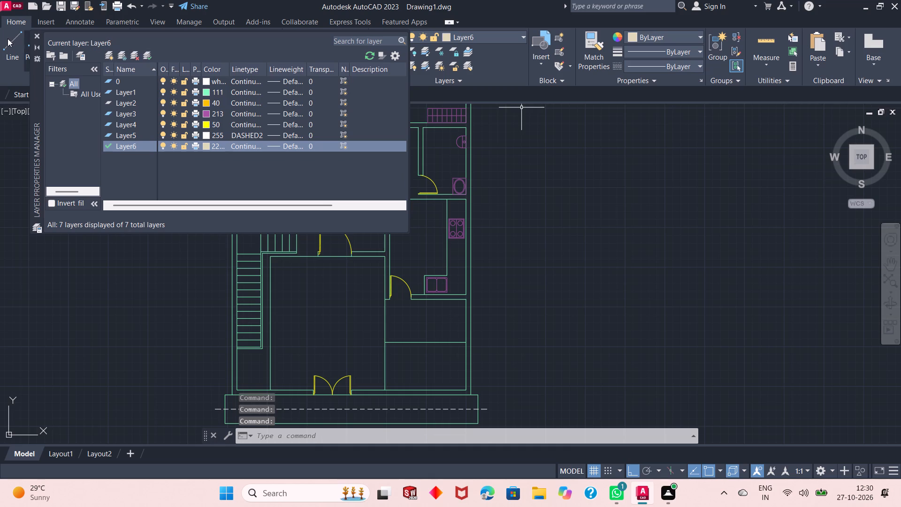
click(40, 34)
Examine the furnished rooms and exterior walls across the floor plan, up to the north bedrooms.
scroll(290, 237, up, 1)
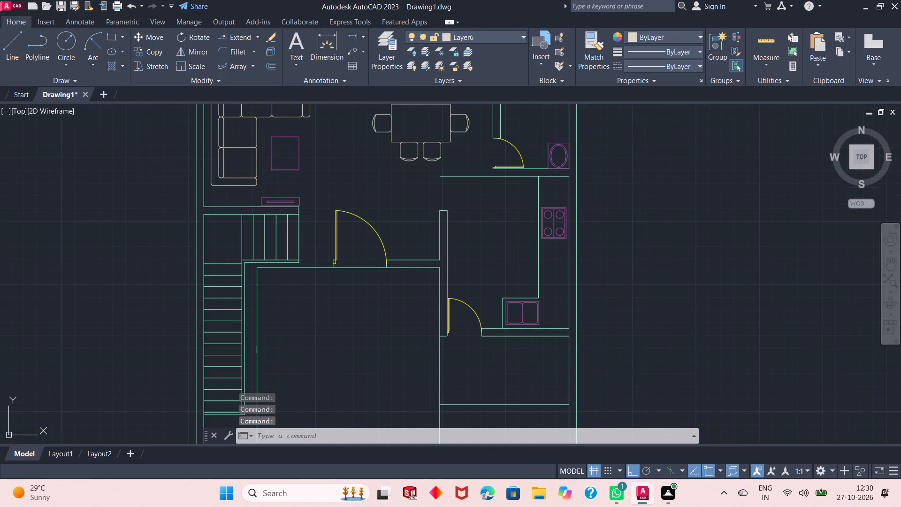
scroll(310, 253, down, 2)
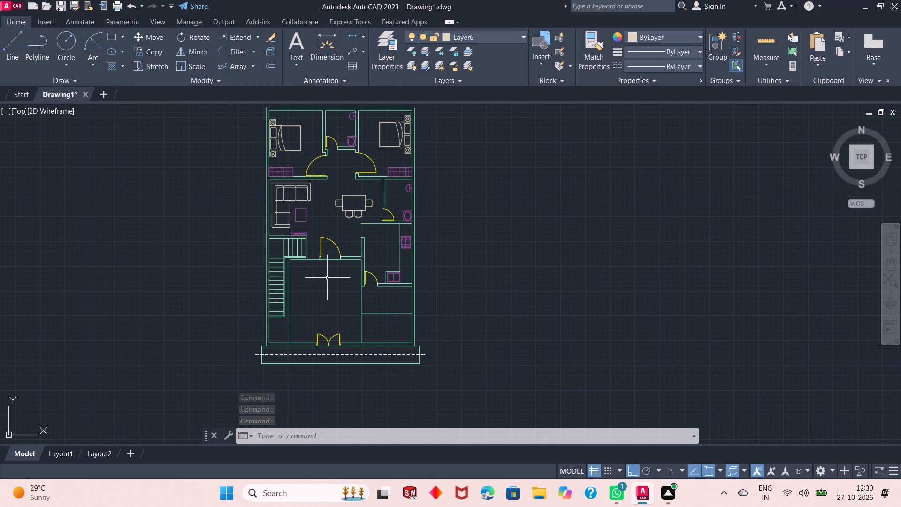
scroll(334, 297, down, 1)
scroll(324, 211, up, 1)
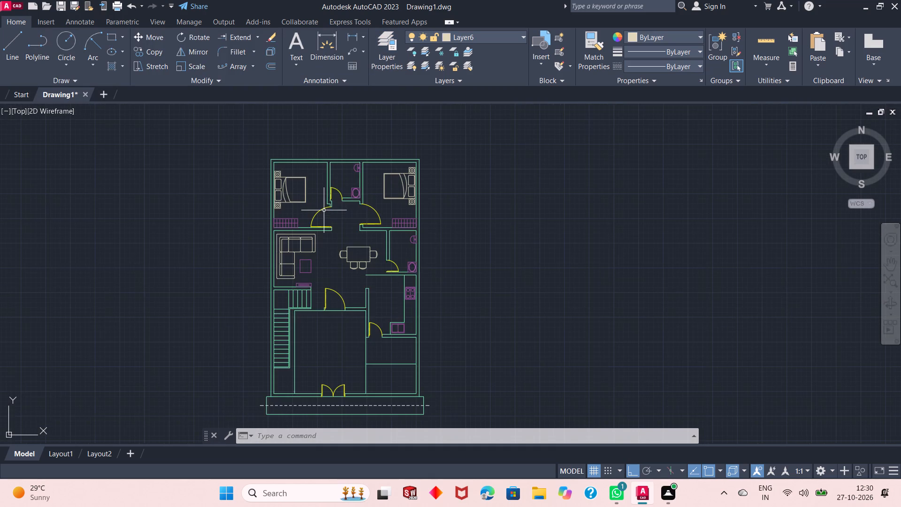
scroll(333, 240, up, 1)
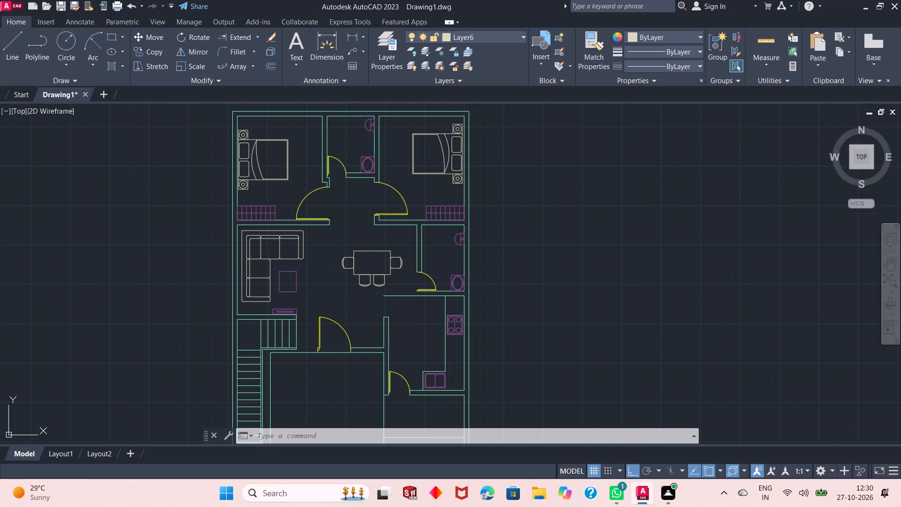
scroll(334, 272, up, 1)
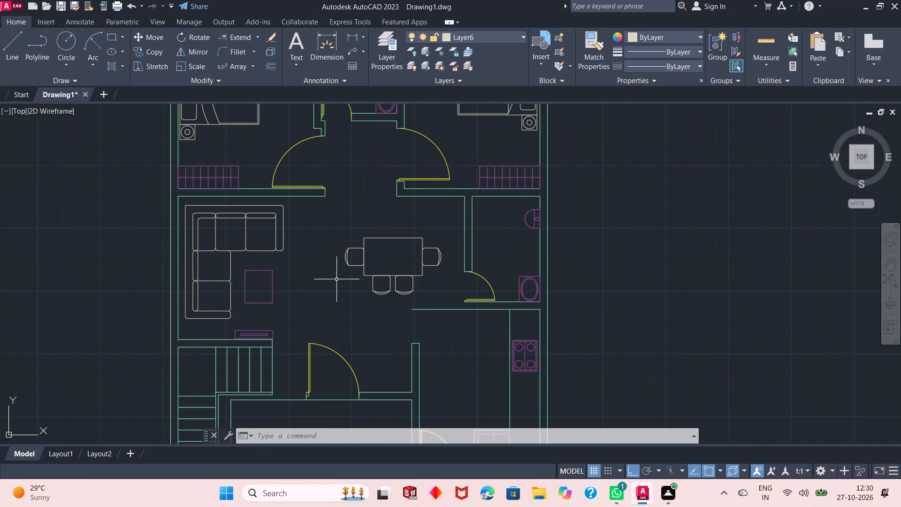
scroll(346, 304, down, 1)
scroll(307, 105, up, 2)
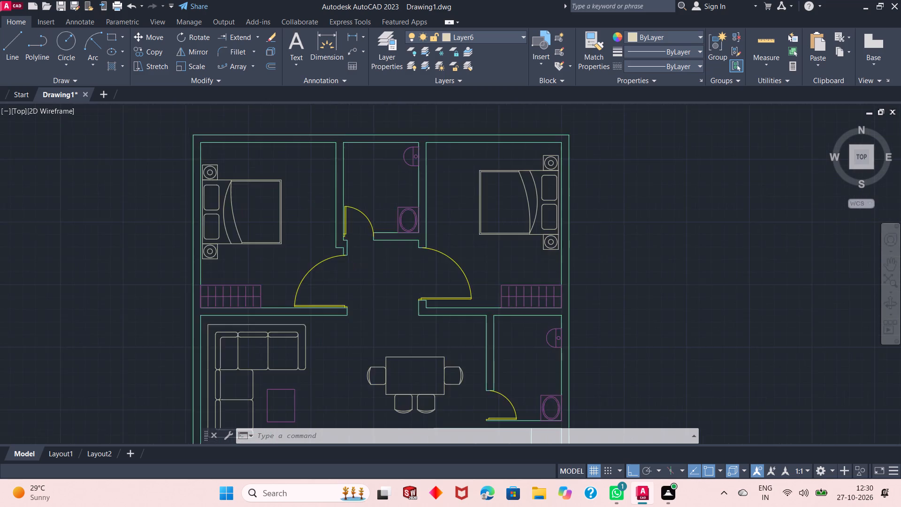
scroll(299, 124, up, 1)
Make Layer2 current and draw a short vertical line across the thickness of the northwest bedroom's north exterior wall.
click(475, 34)
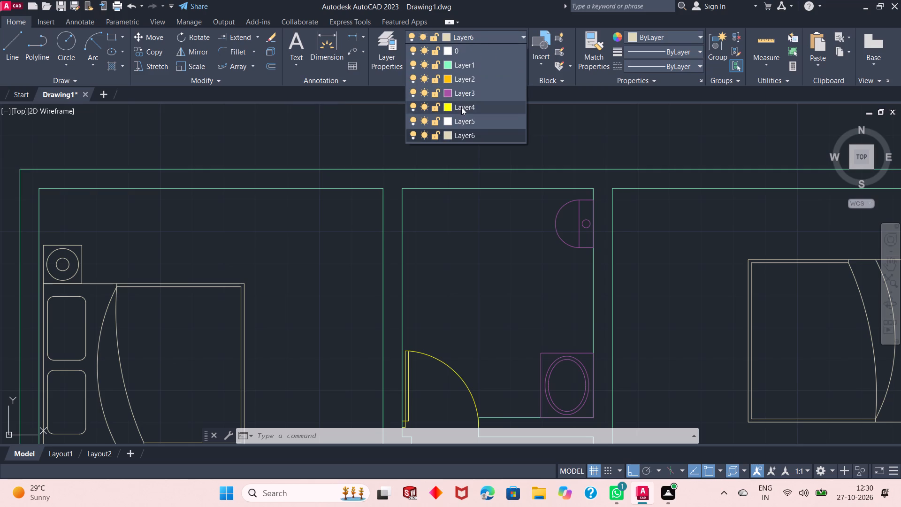
click(462, 82)
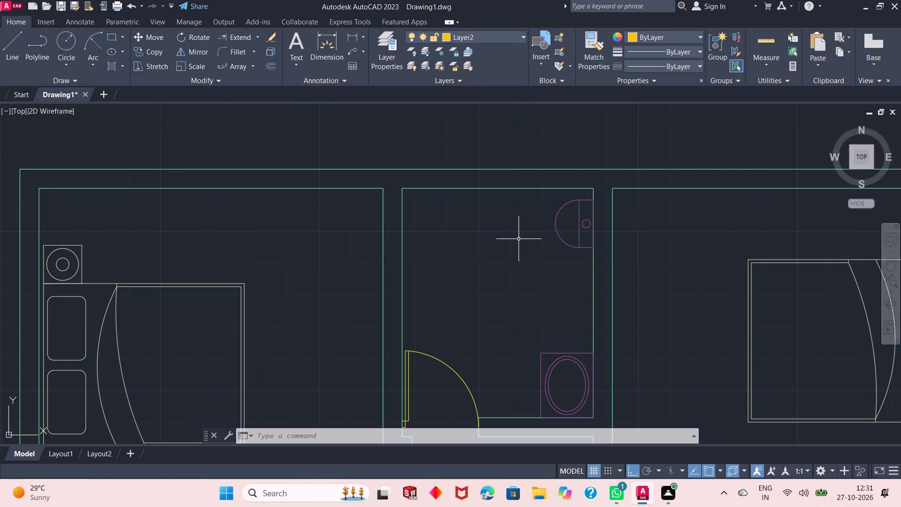
scroll(519, 239, down, 1)
scroll(243, 207, up, 1)
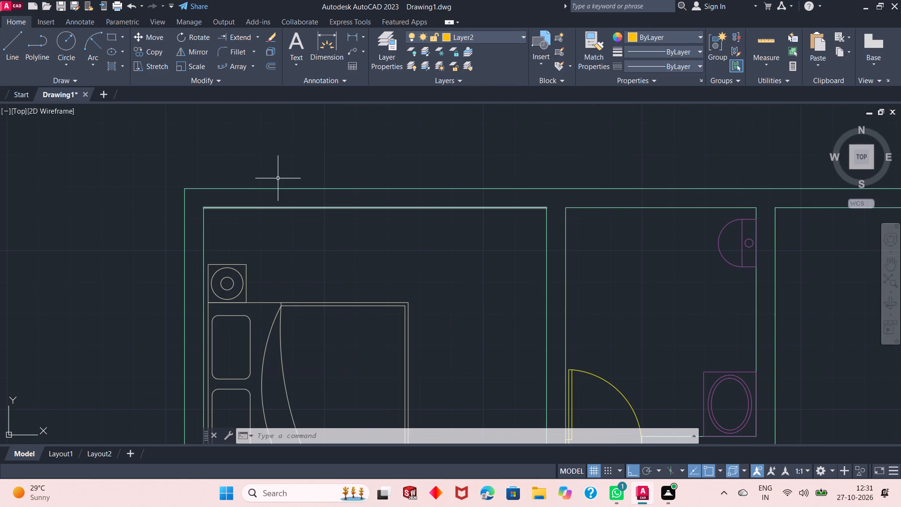
click(7, 49)
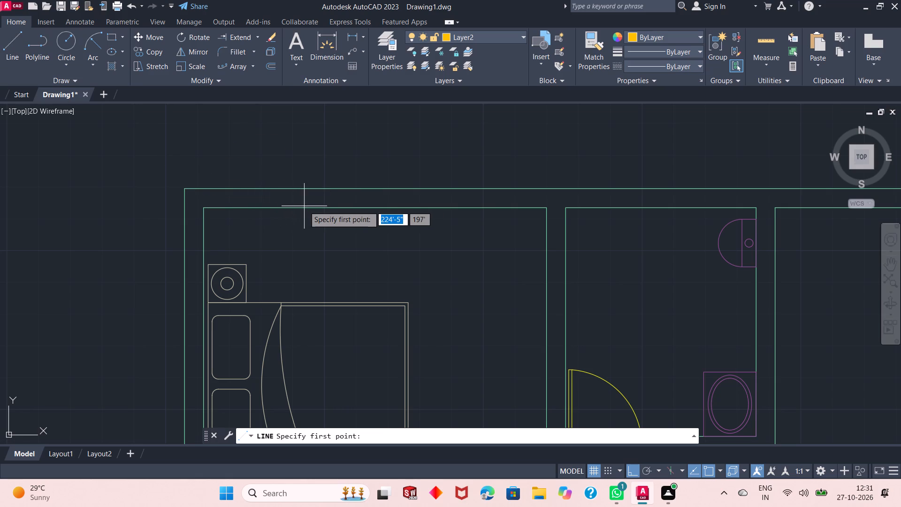
click(318, 208)
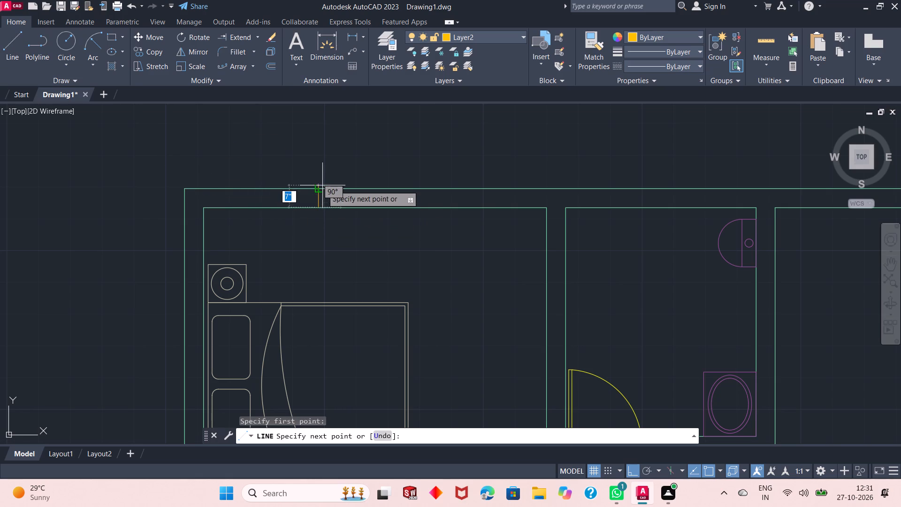
click(317, 187)
right_click(333, 171)
click(346, 176)
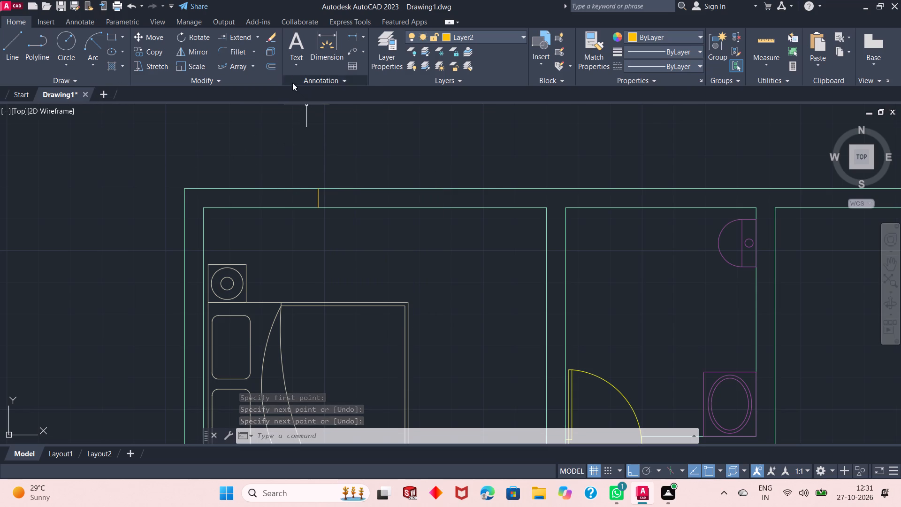
Offset the short line across the northwest bedroom's north wall toward the east, using the Through option.
click(275, 69)
right_click(253, 134)
click(270, 142)
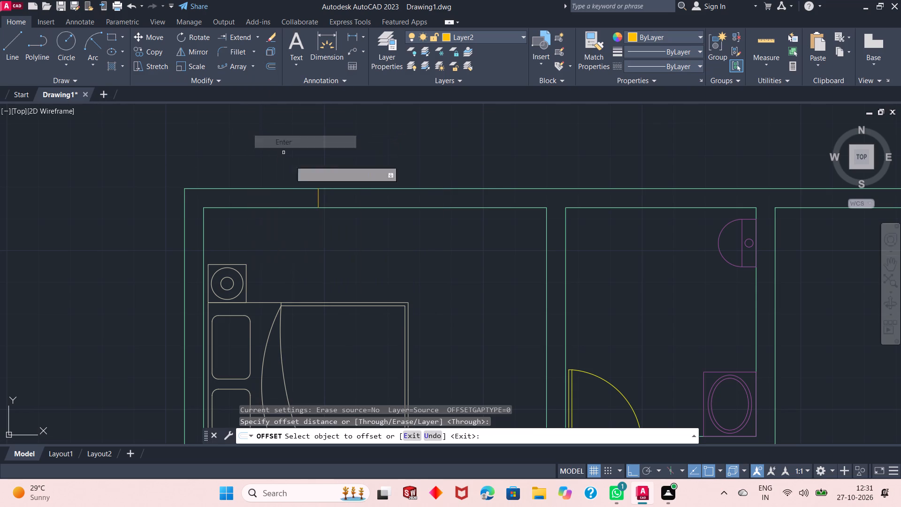
click(318, 201)
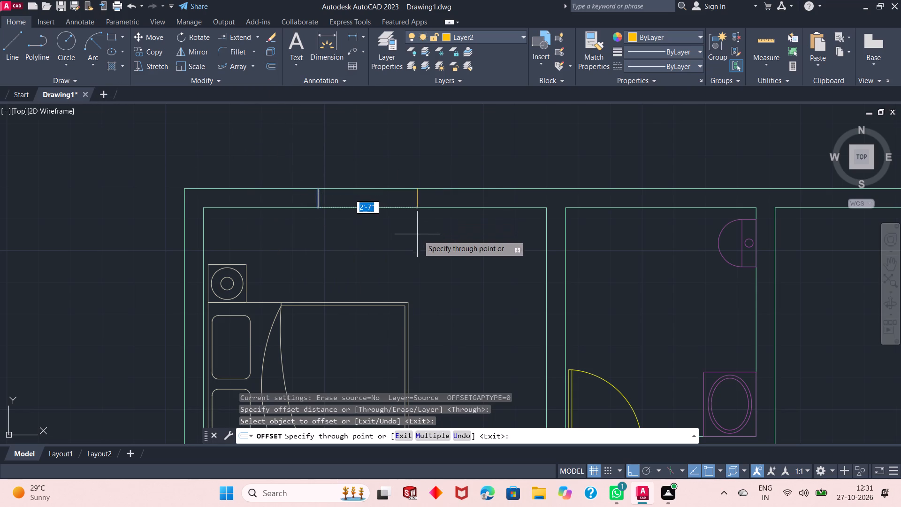
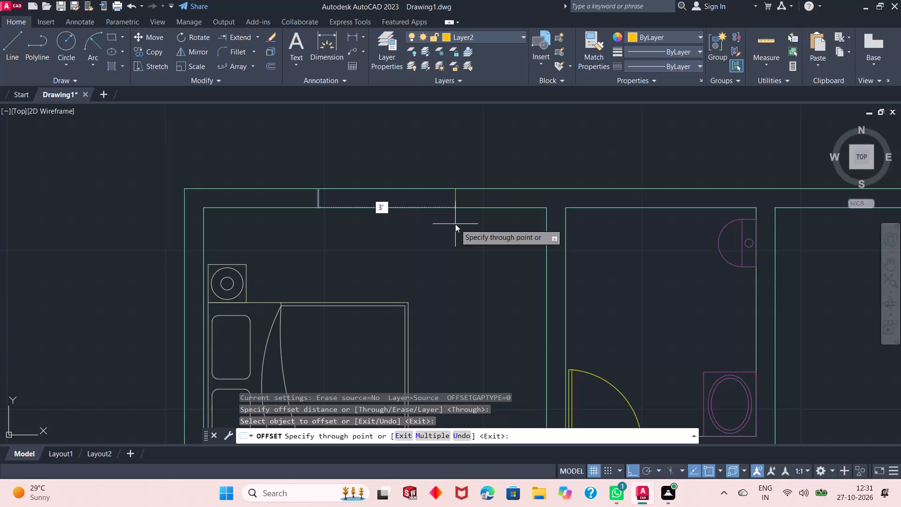
Complete the 3'6" offset of the window's end line across the left bedroom's upper wall.
key(Return)
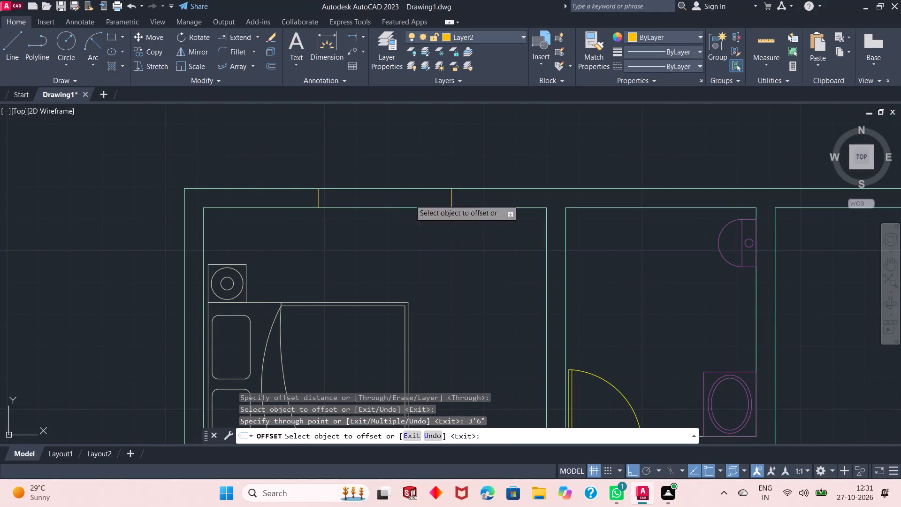
right_click(251, 115)
click(272, 120)
Draw a horizontal line joining the midpoints of the two window end lines in the left bedroom's upper wall.
click(7, 49)
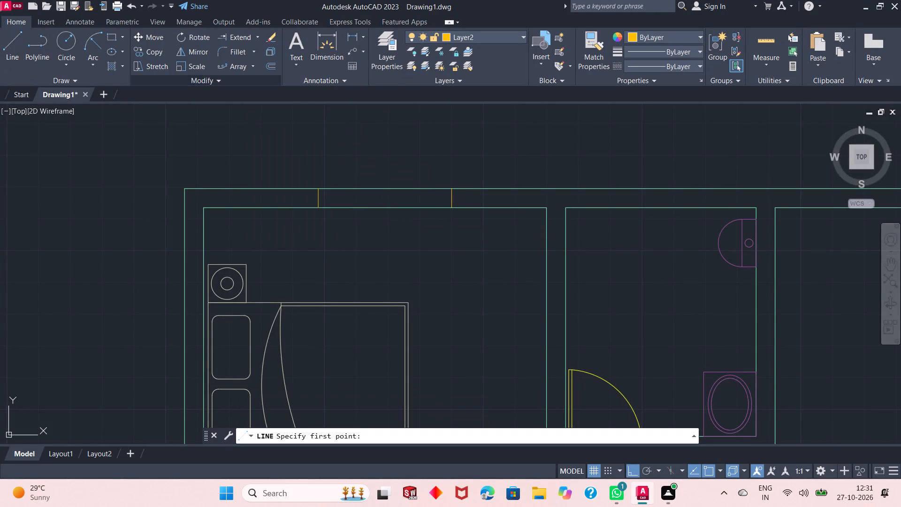
click(319, 198)
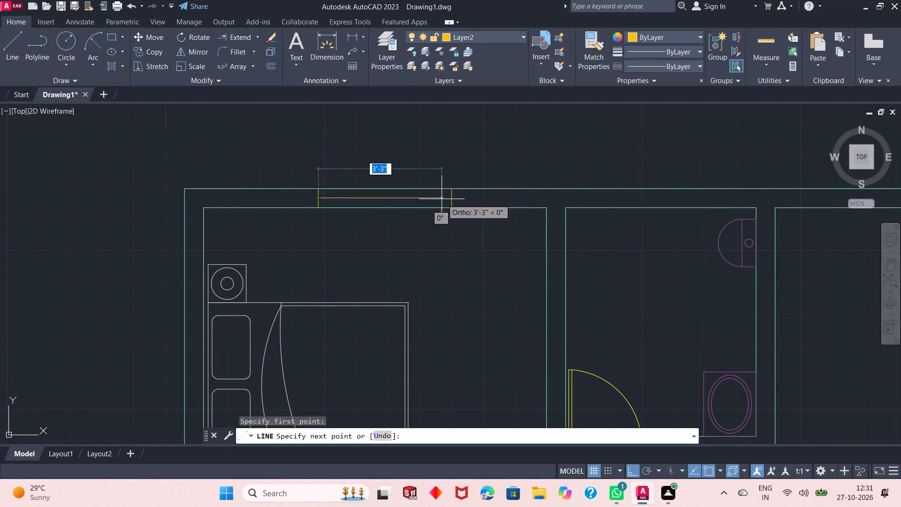
click(450, 200)
right_click(462, 163)
click(471, 169)
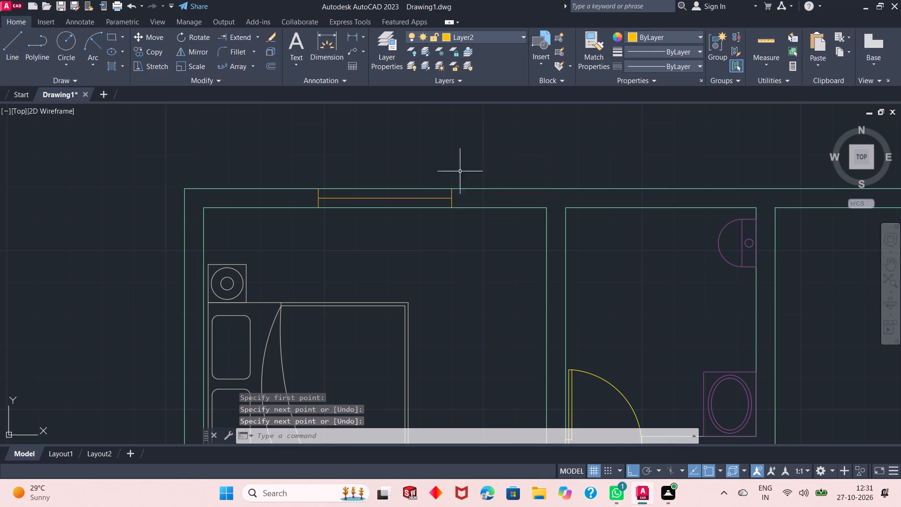
Offset the bedroom window's horizontal centre line by 1" to both sides, above and below.
scroll(428, 182, up, 1)
scroll(396, 205, up, 2)
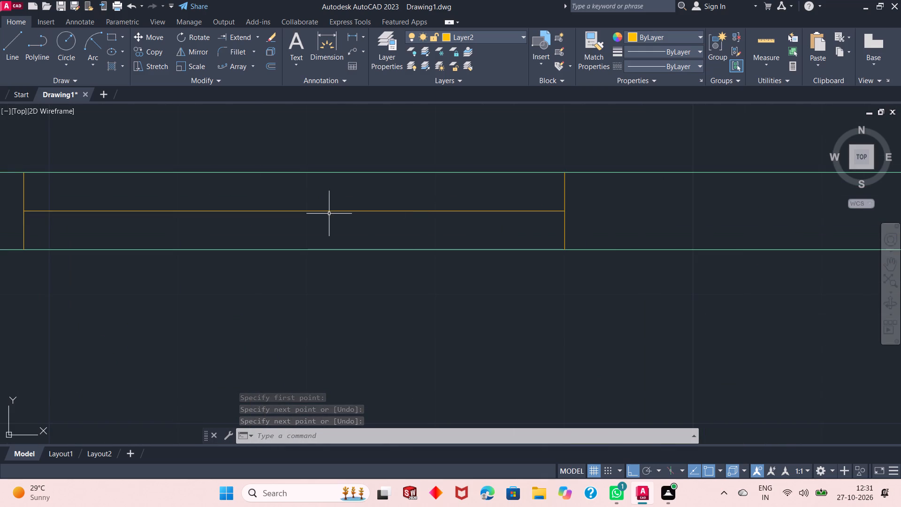
scroll(316, 214, down, 2)
scroll(316, 214, up, 2)
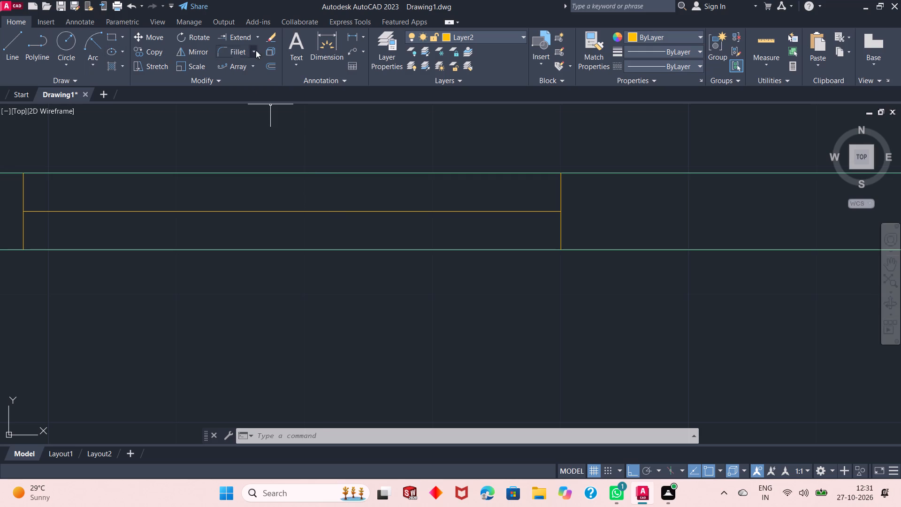
click(269, 63)
right_click(265, 114)
click(283, 118)
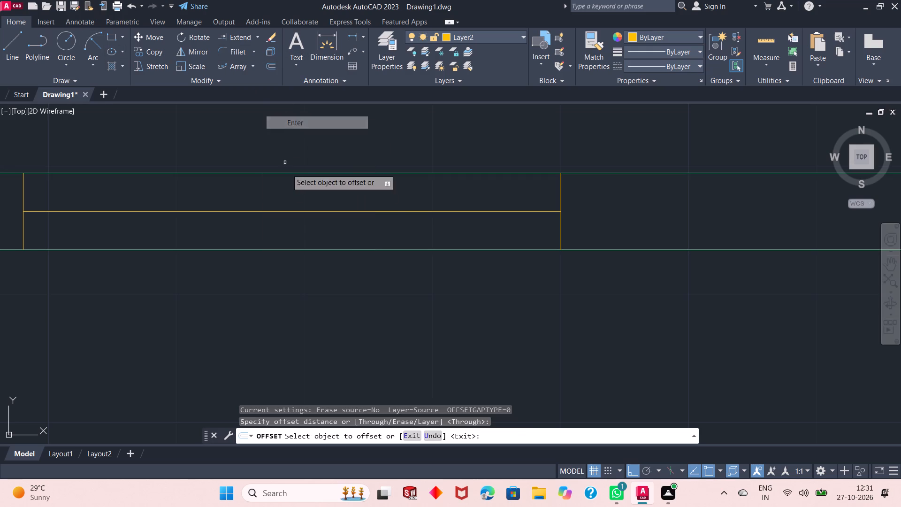
click(306, 211)
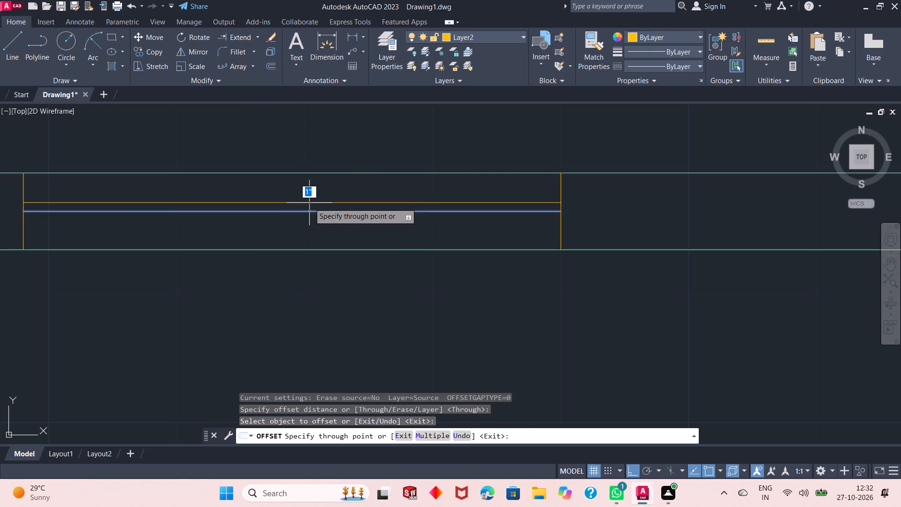
text(1")
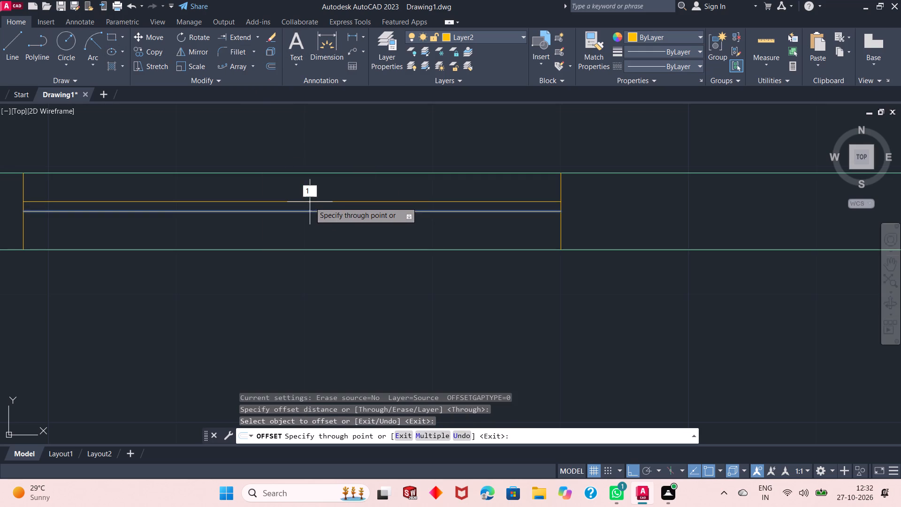
key(Return)
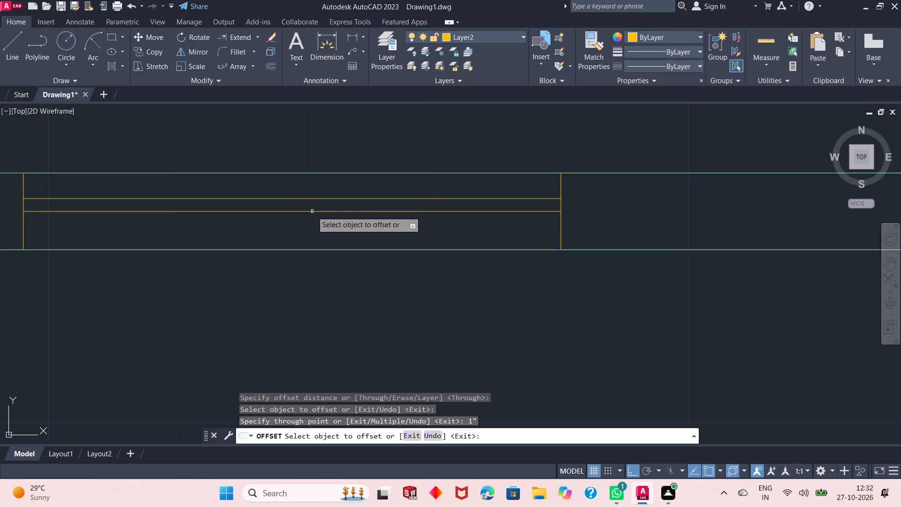
click(313, 210)
text(1")
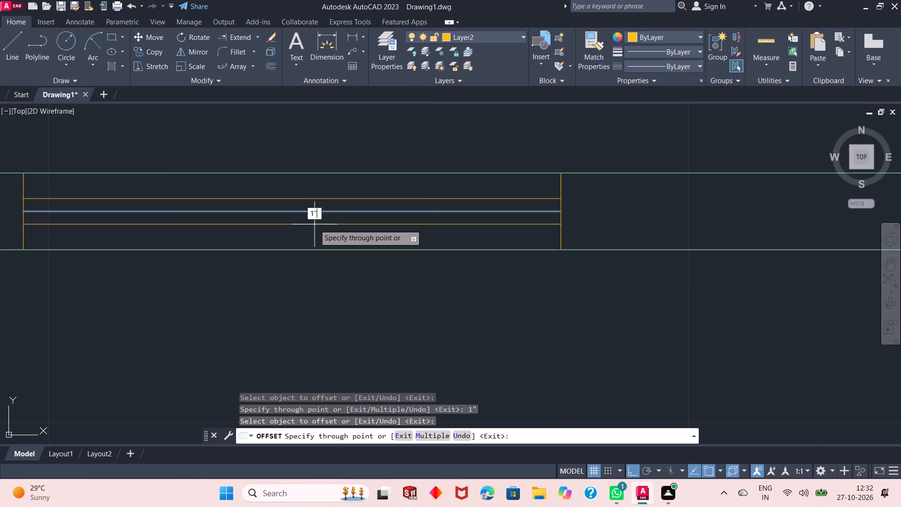
key(Return)
right_click(318, 146)
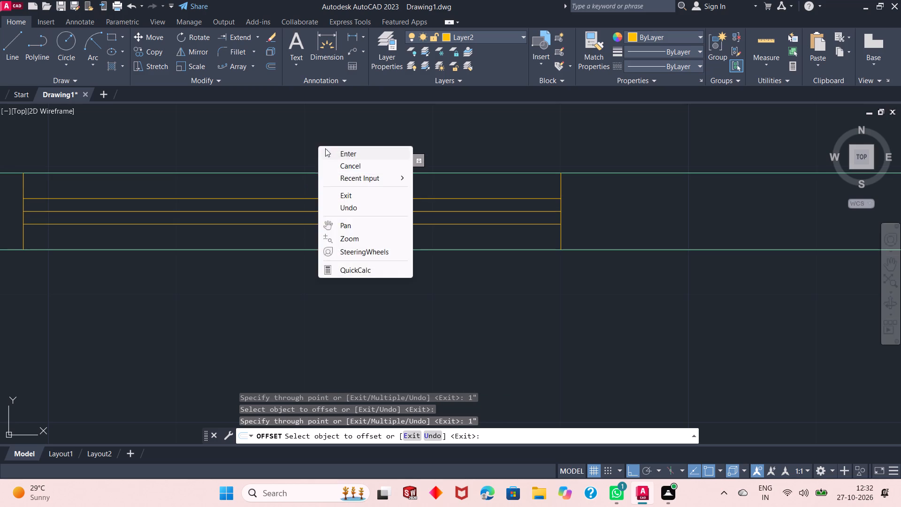
click(329, 151)
Erase the middle line of the bedroom window, between its two offset copies.
click(324, 211)
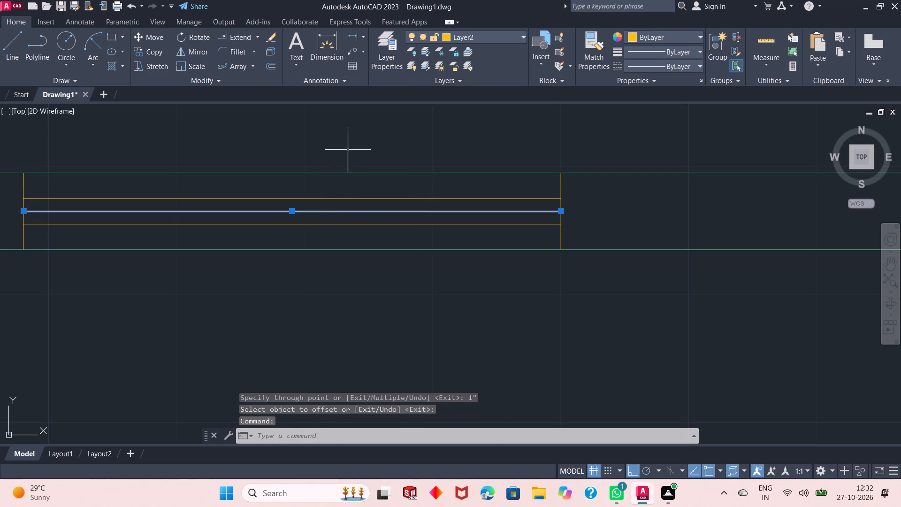
right_click(351, 133)
click(372, 202)
Draw a vertical line across the thickness of the upper wall above the bathroom, at its inner edge's midpoint side.
scroll(265, 275, down, 2)
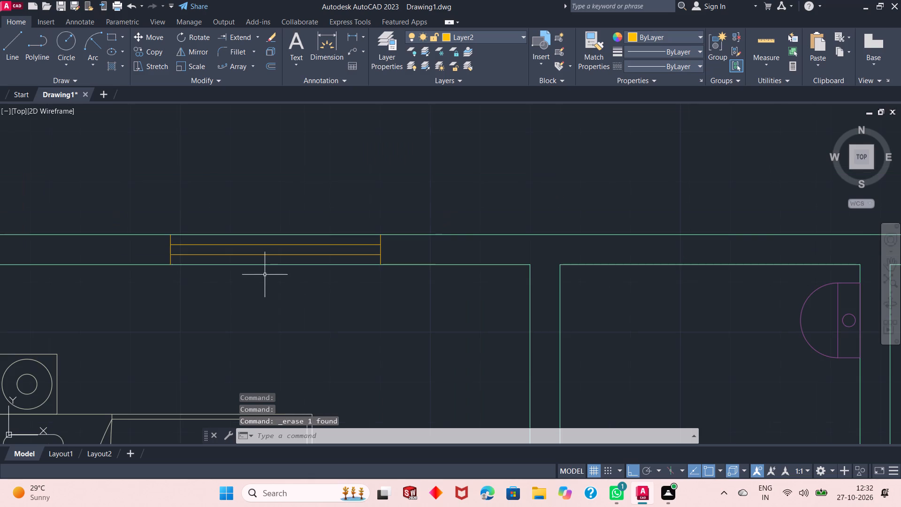
scroll(263, 275, down, 2)
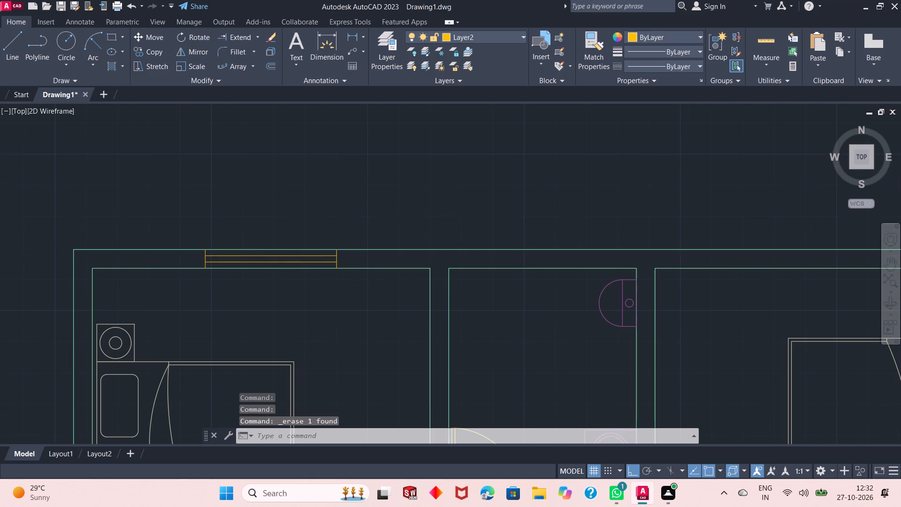
scroll(469, 255, up, 1)
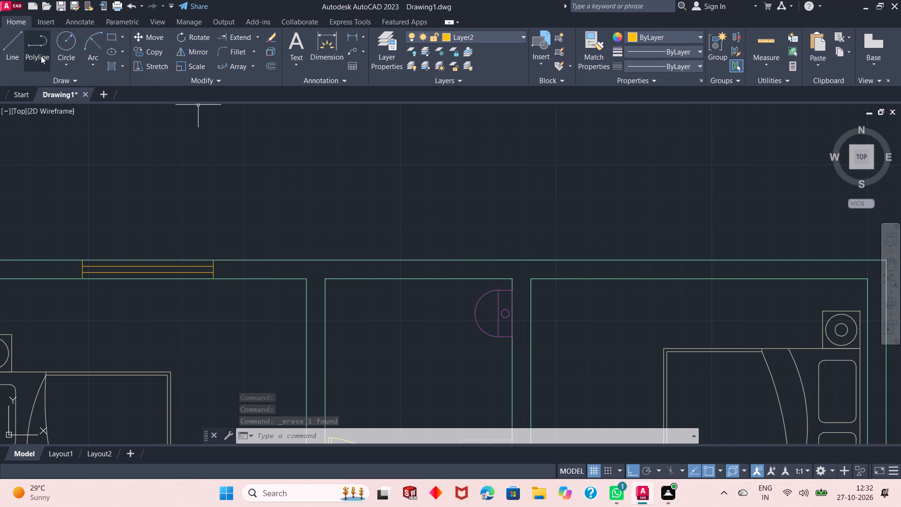
click(21, 46)
scroll(358, 269, up, 1)
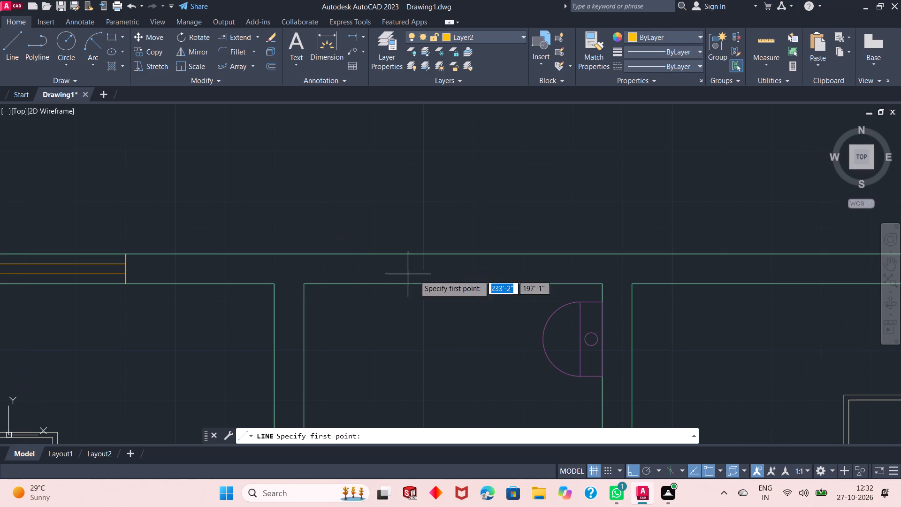
click(402, 284)
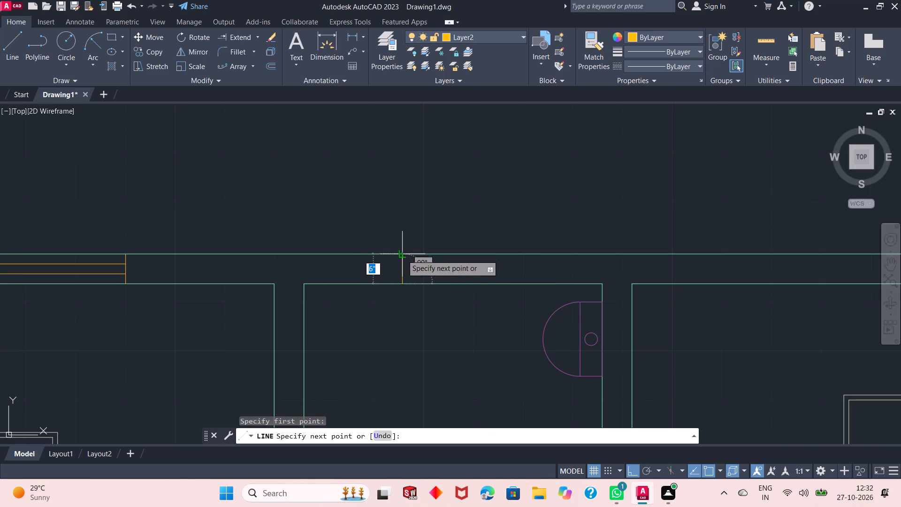
click(402, 255)
right_click(412, 238)
click(432, 241)
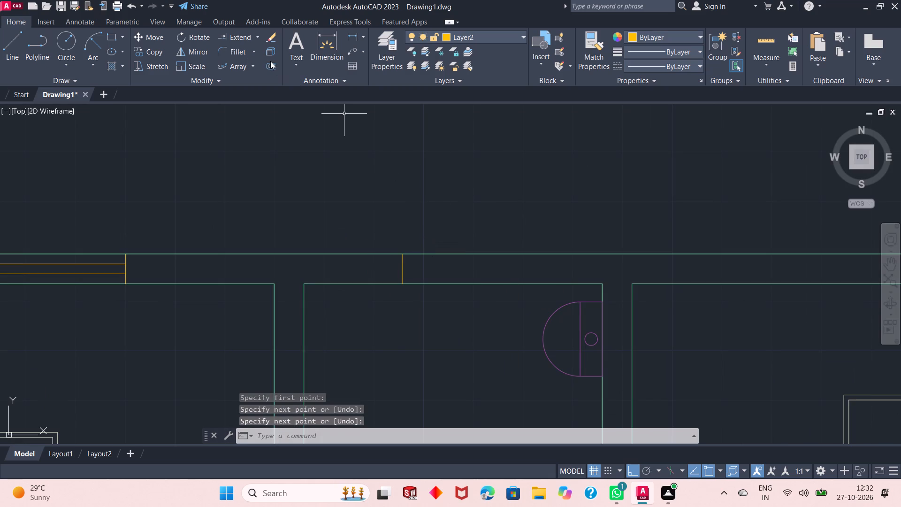
Offset the vertical line in the bathroom's upper wall by 1'6" toward the washbasin side.
click(271, 61)
right_click(294, 148)
click(318, 153)
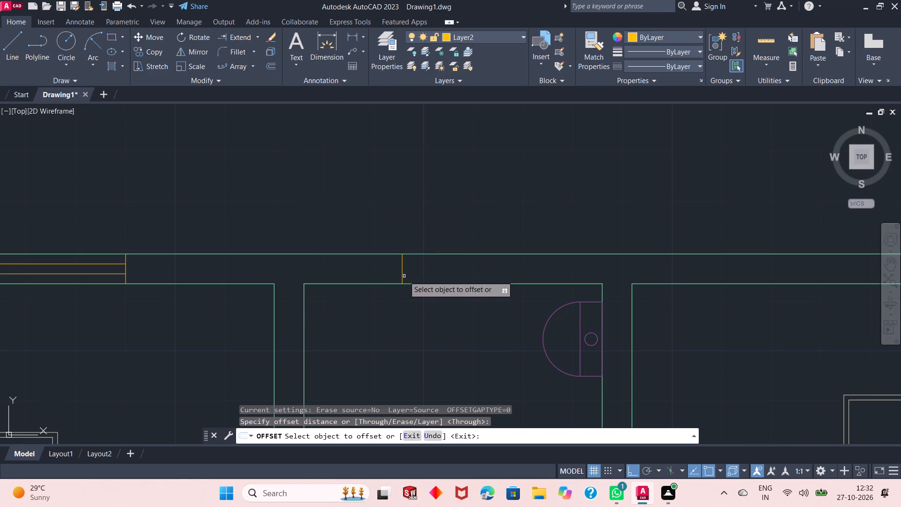
click(403, 272)
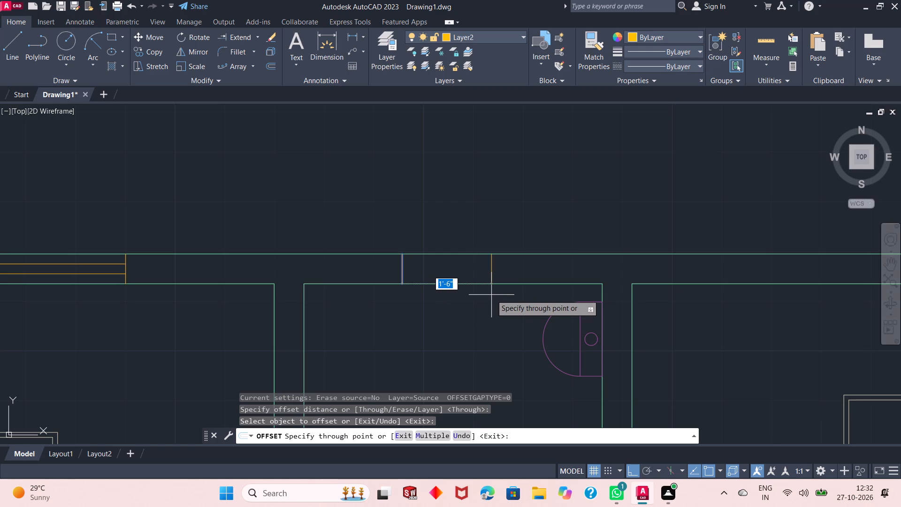
key(1)
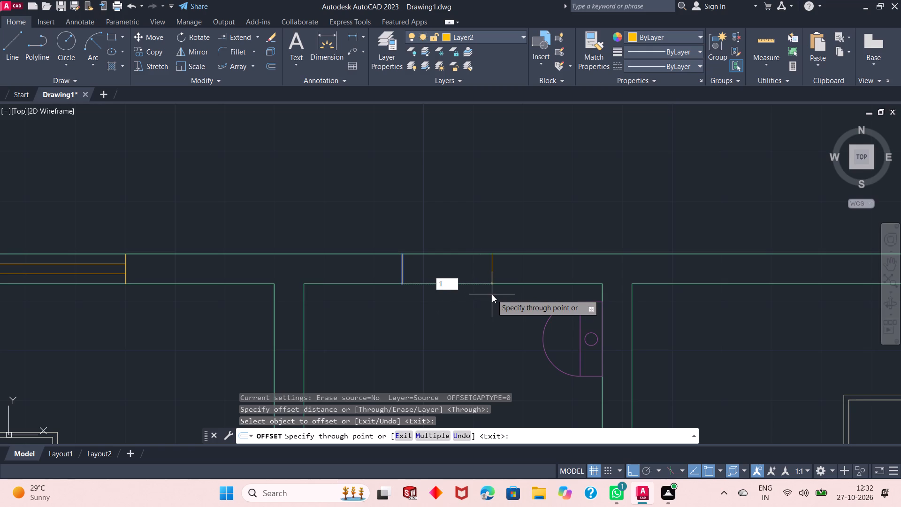
key(apostrophe)
key(6)
key(shift+quotedbl)
key(Return)
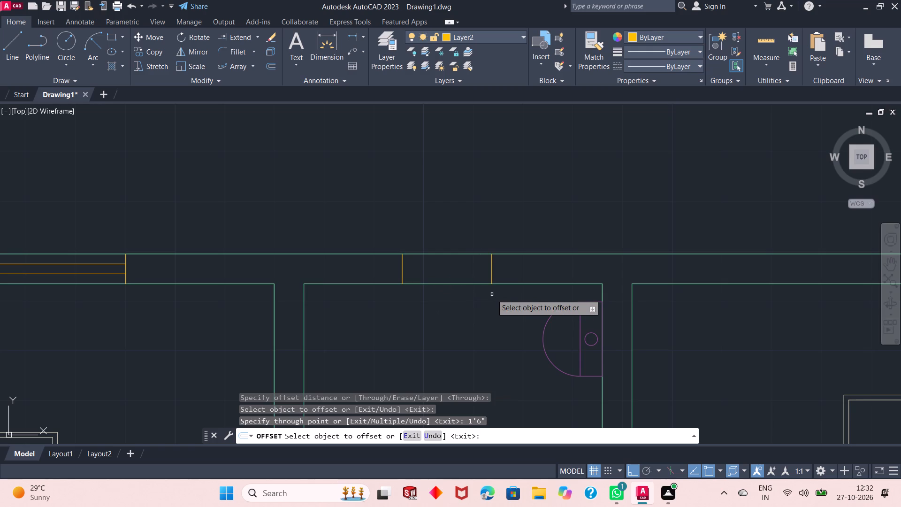
right_click(406, 178)
click(413, 182)
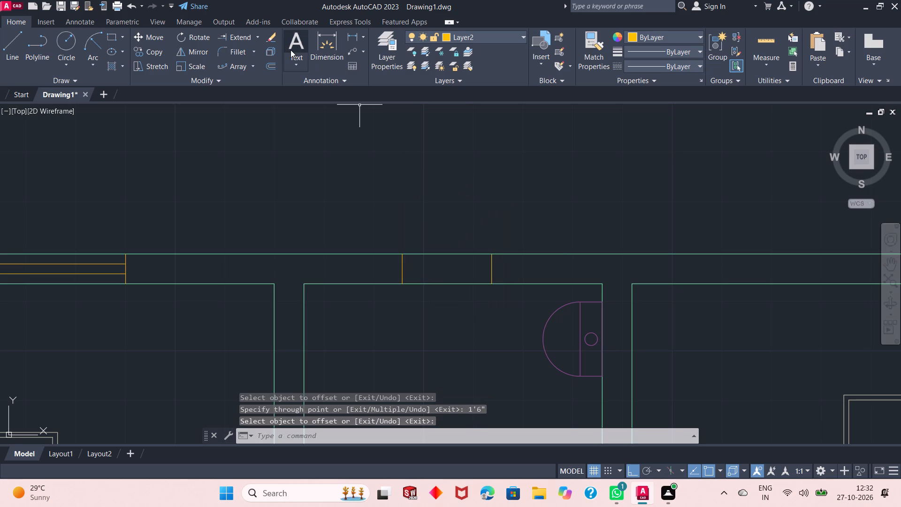
Draw a horizontal line joining the midpoints of the two window end lines in the bathroom's upper wall.
click(14, 51)
click(402, 273)
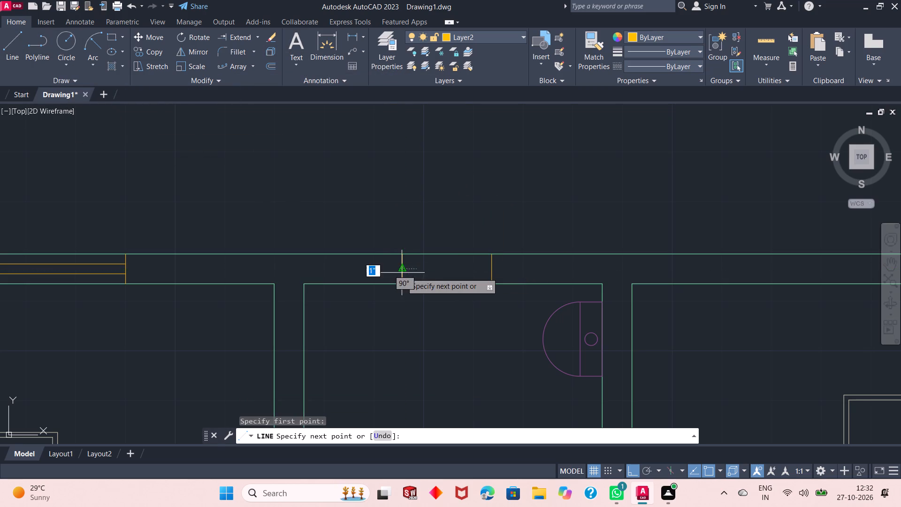
click(490, 270)
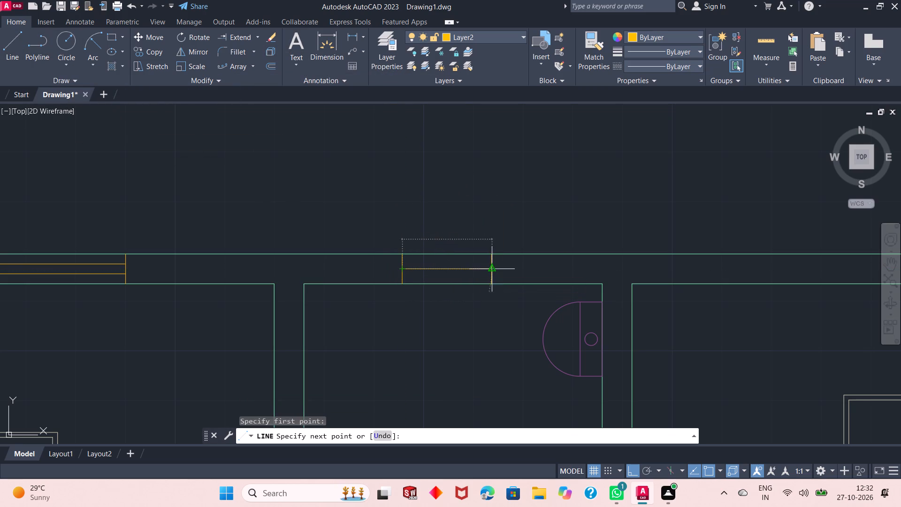
right_click(496, 217)
click(510, 229)
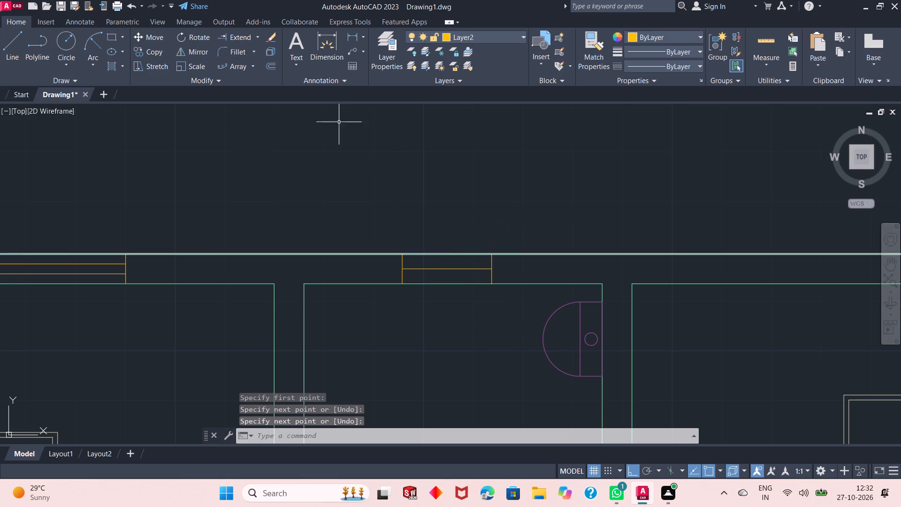
Offset the bathroom window's horizontal centre line by 1" to both sides, above and below.
click(264, 64)
right_click(319, 145)
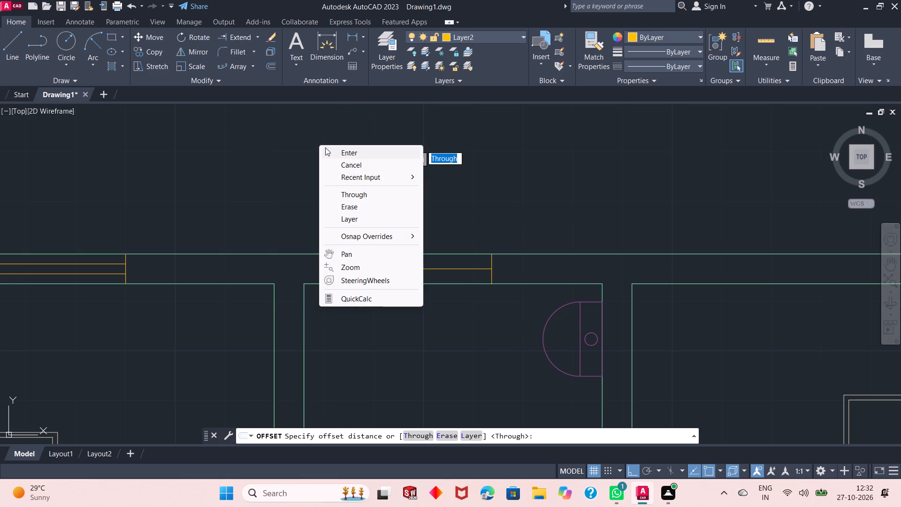
click(336, 150)
scroll(429, 323, up, 2)
scroll(437, 268, down, 1)
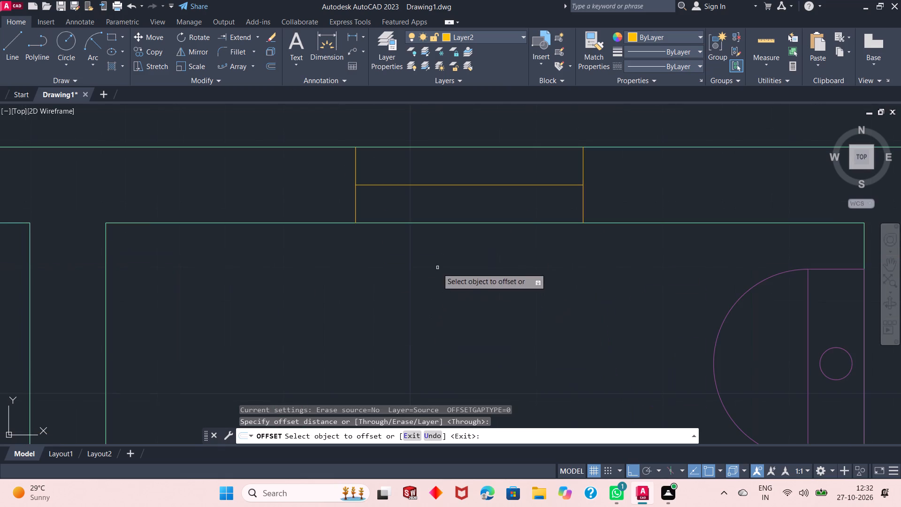
scroll(462, 176, up, 1)
scroll(447, 211, up, 2)
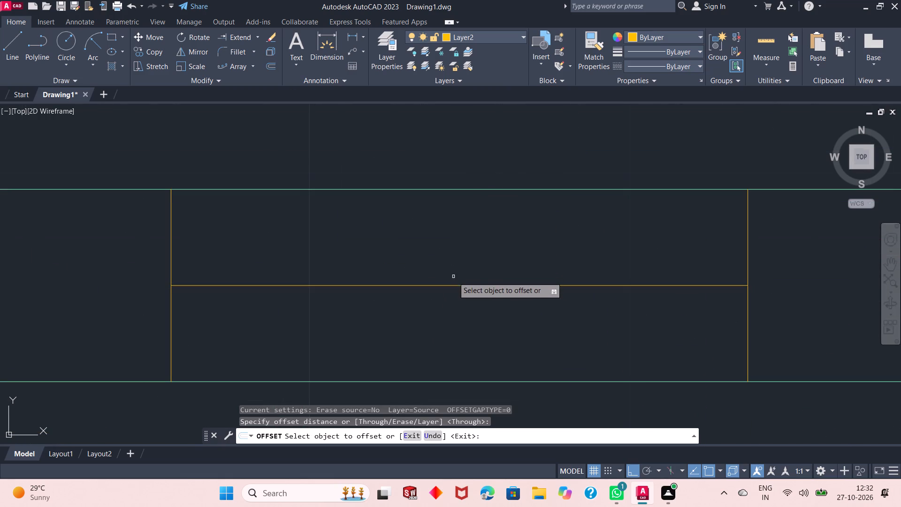
click(454, 284)
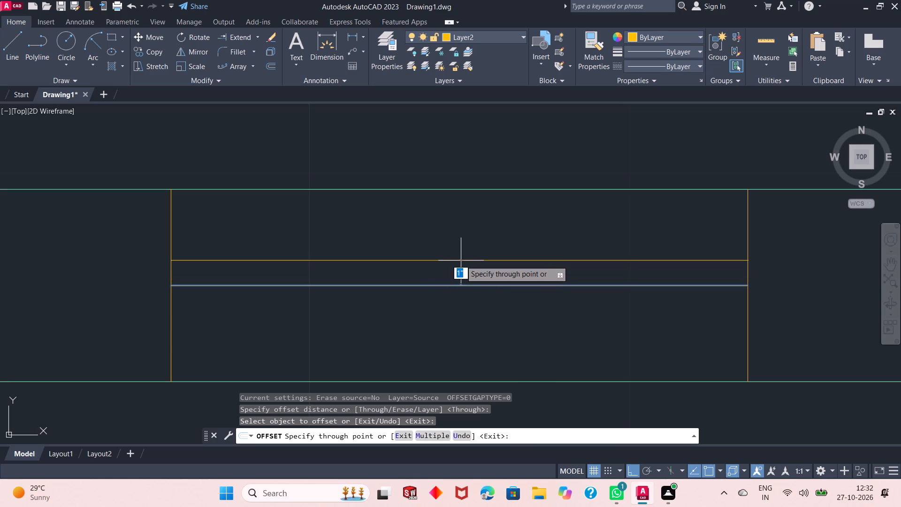
text(1")
key(Return)
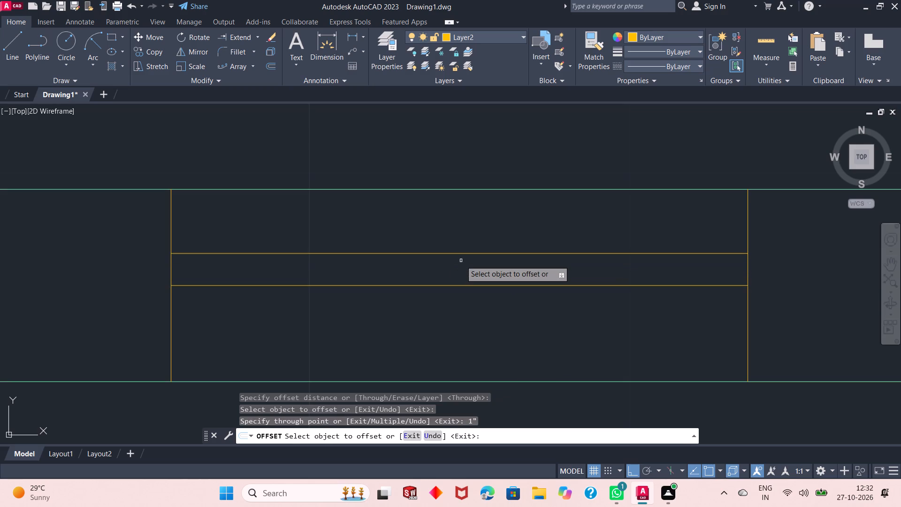
click(451, 286)
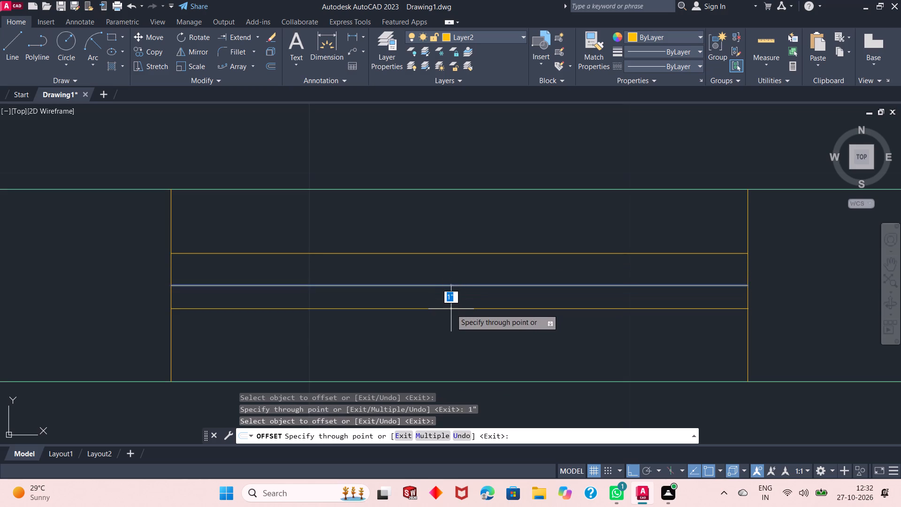
text(1")
key(Return)
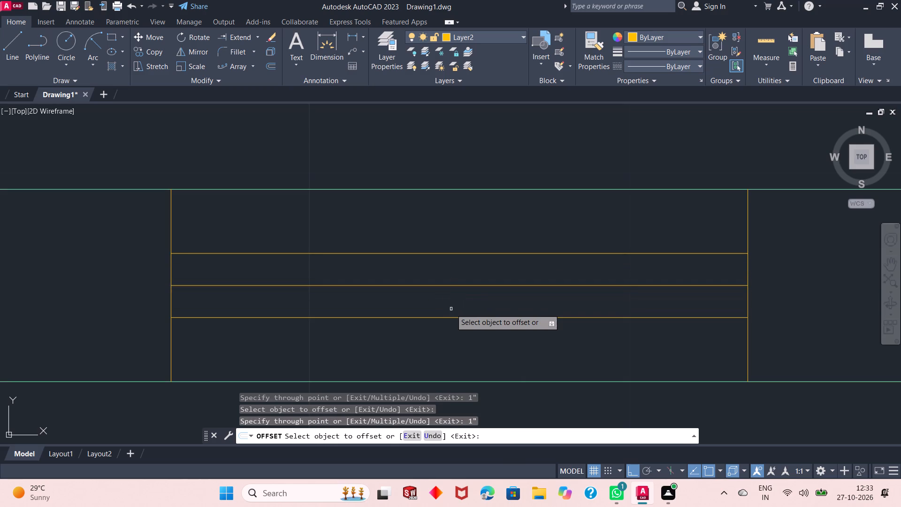
Erase the horizontal centre line of the bathroom window in the upper wall, keeping the two offset lines.
right_click(391, 225)
click(405, 232)
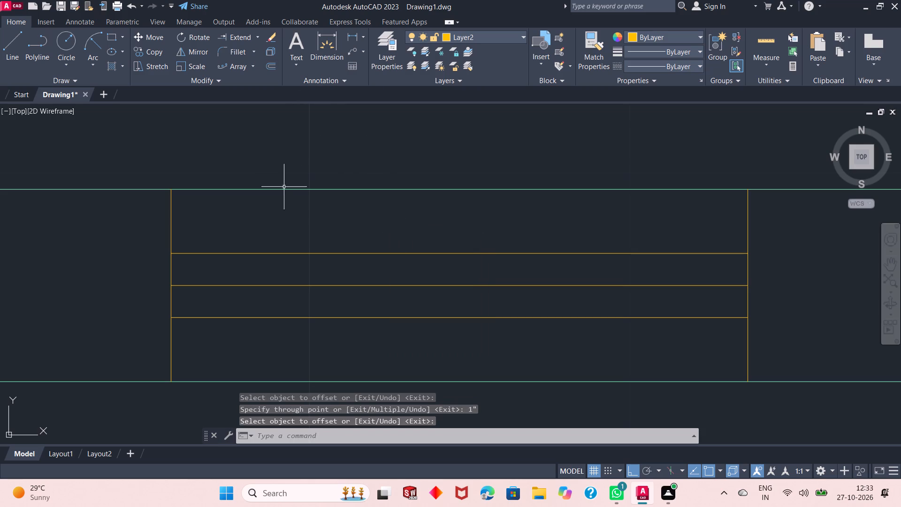
click(294, 274)
click(276, 294)
right_click(305, 118)
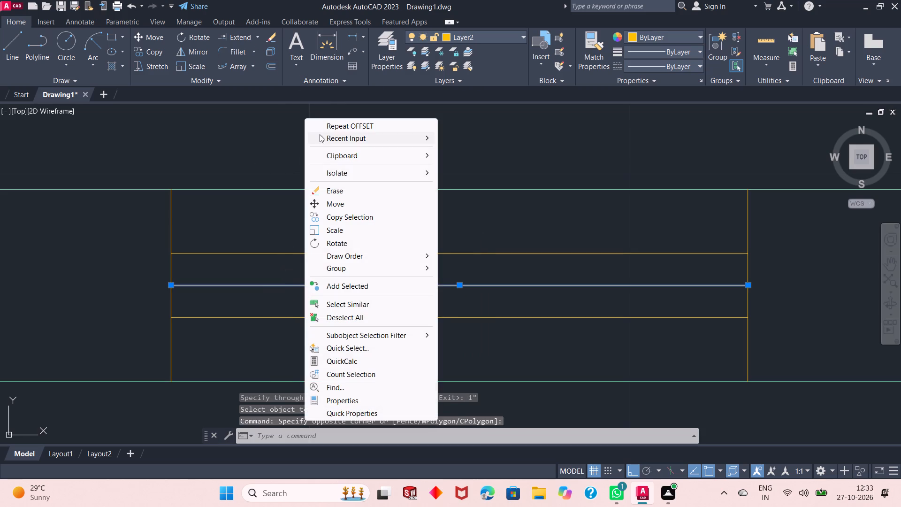
click(339, 192)
Copy the left bedroom's whole window symbol about 14'-5" horizontally along the upper wall to the right bedroom, using its lower inner corner as base point.
scroll(293, 249, down, 2)
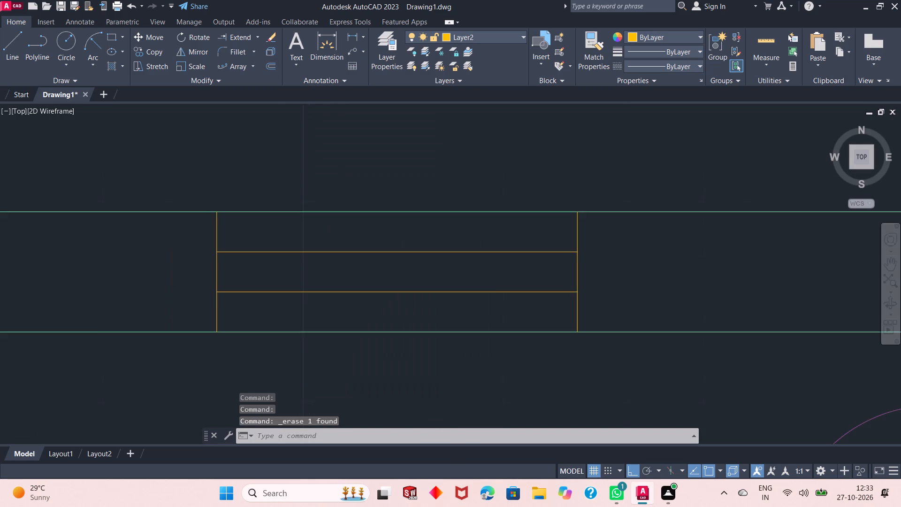
scroll(293, 249, down, 1)
scroll(318, 213, down, 2)
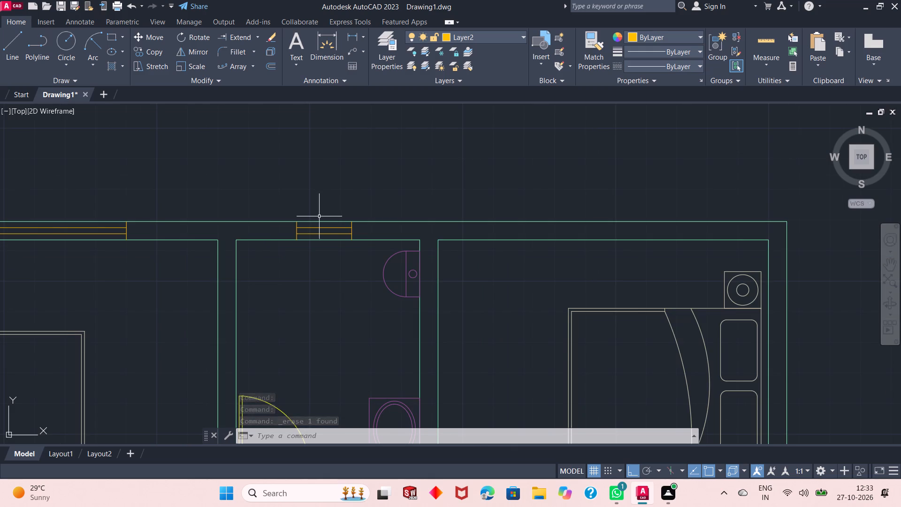
scroll(332, 216, down, 1)
scroll(169, 223, up, 3)
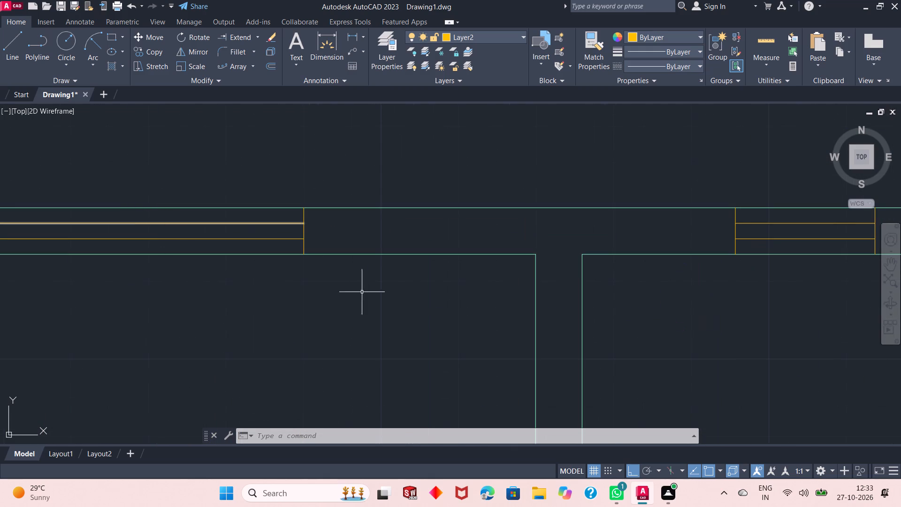
scroll(363, 292, down, 1)
scroll(175, 228, up, 1)
click(442, 253)
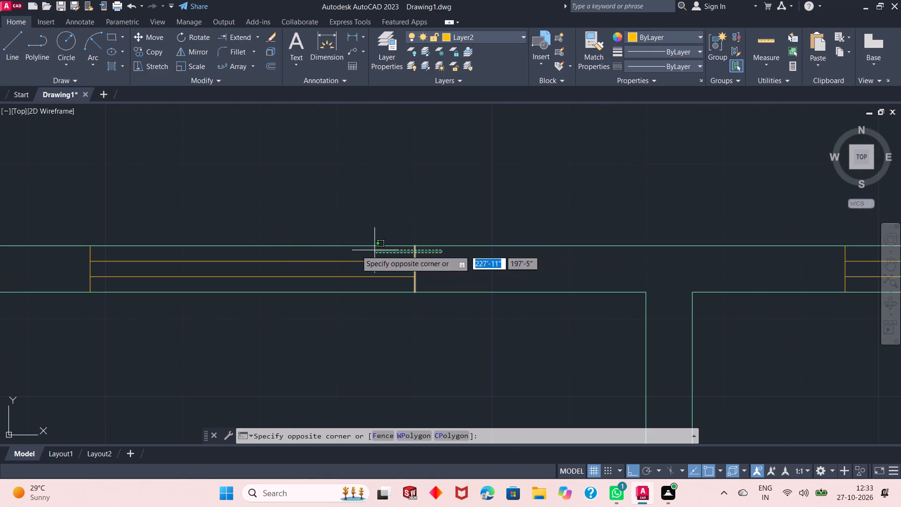
click(62, 283)
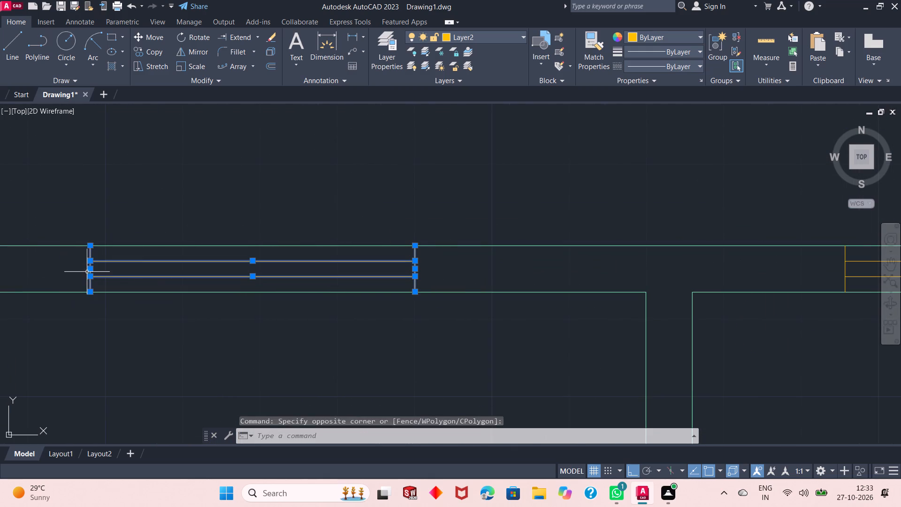
click(143, 45)
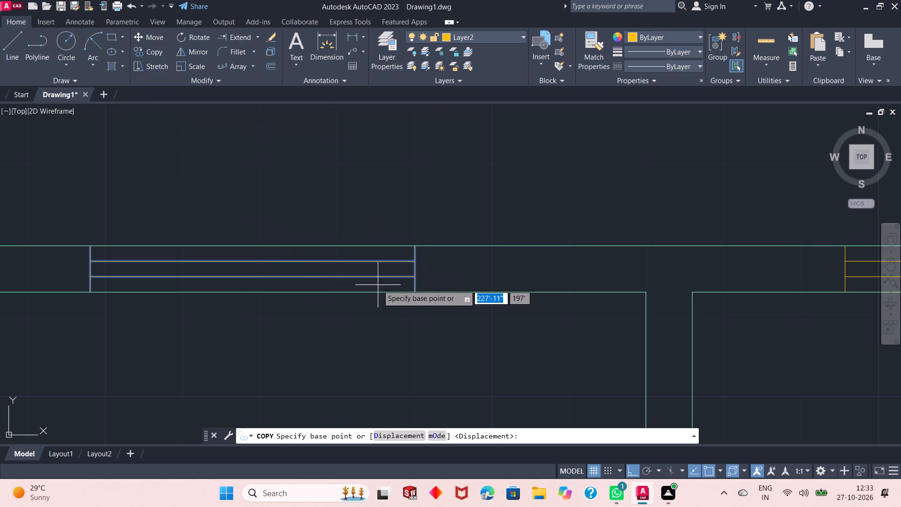
click(412, 289)
scroll(264, 285, down, 2)
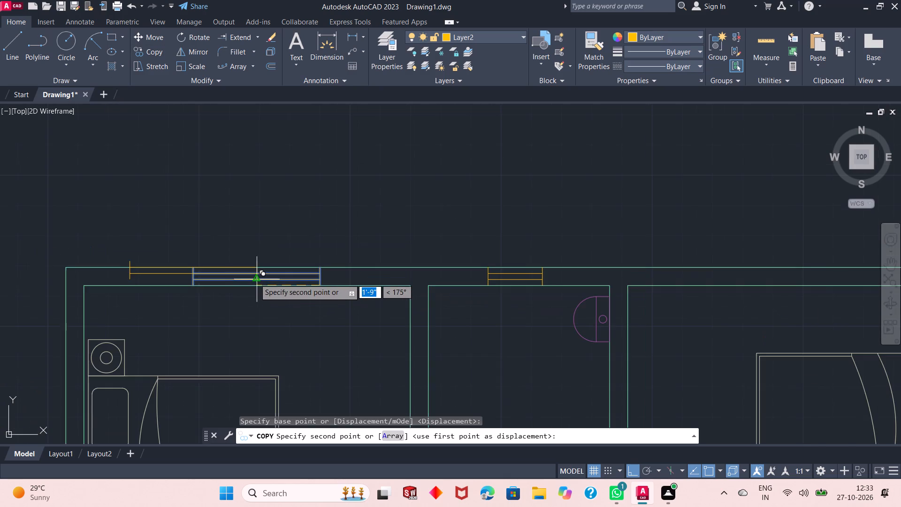
scroll(255, 279, down, 1)
scroll(683, 308, up, 2)
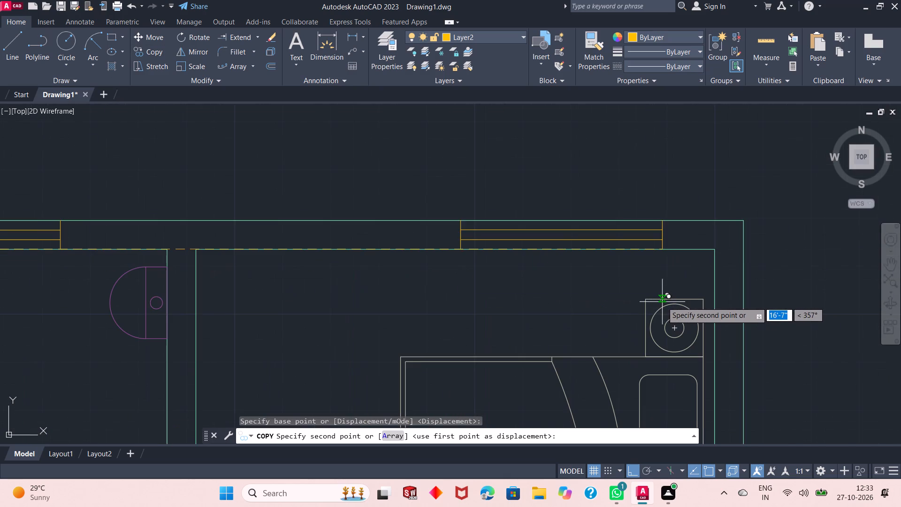
click(535, 251)
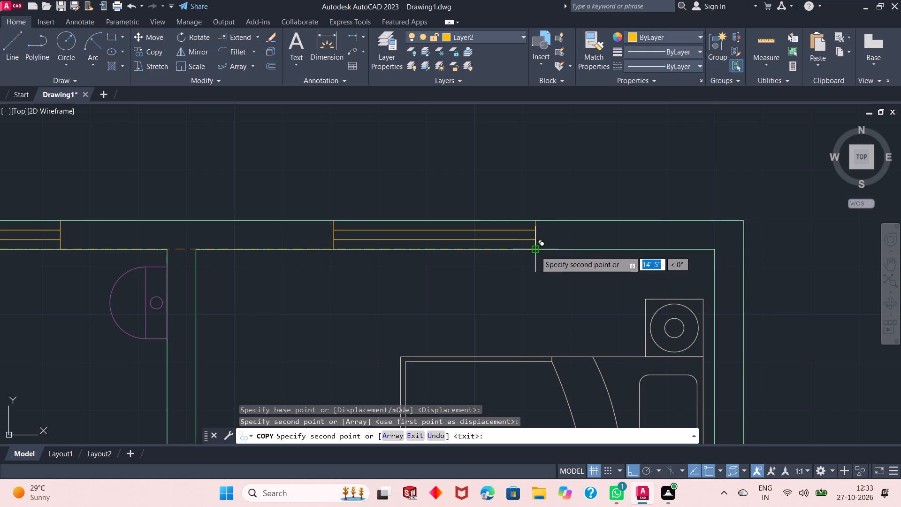
right_click(566, 193)
click(581, 200)
Draw a short horizontal line across the thickness of the left outer wall, beside the lower part of the living-room sofa.
scroll(539, 207, down, 1)
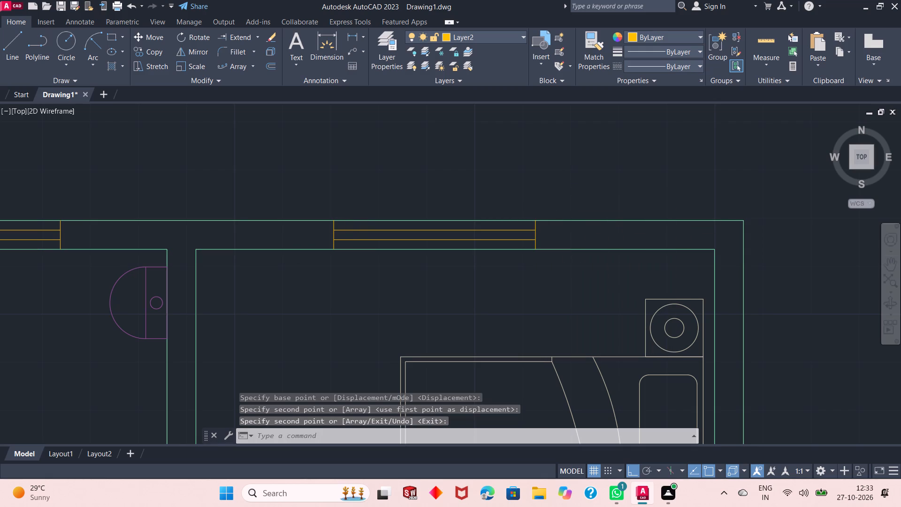
scroll(539, 207, down, 2)
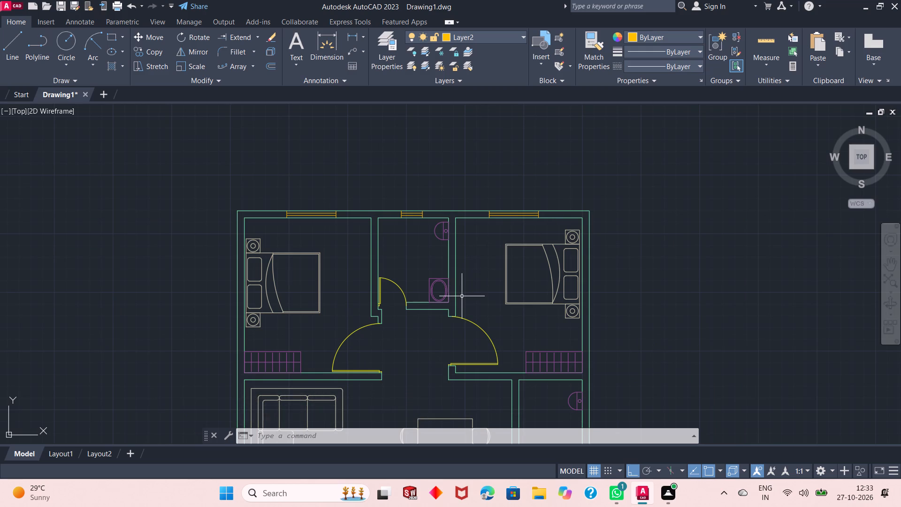
scroll(456, 257, down, 2)
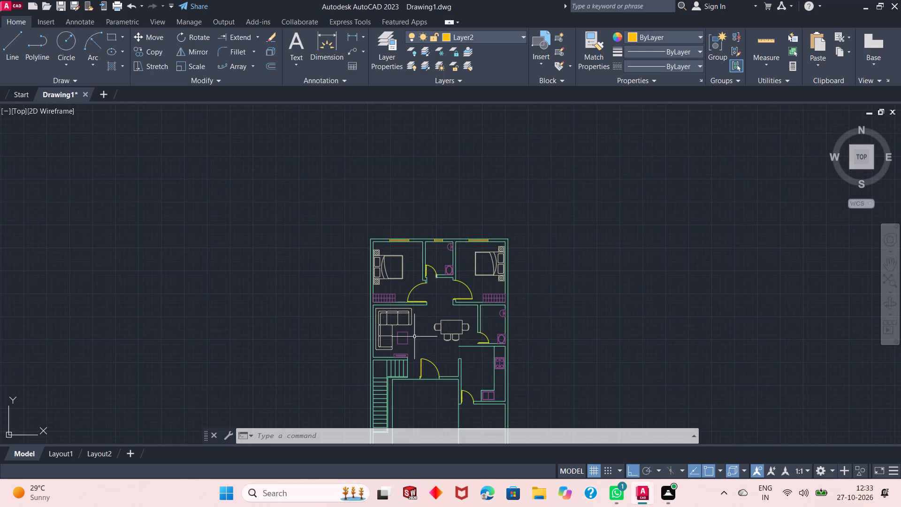
scroll(382, 350, up, 3)
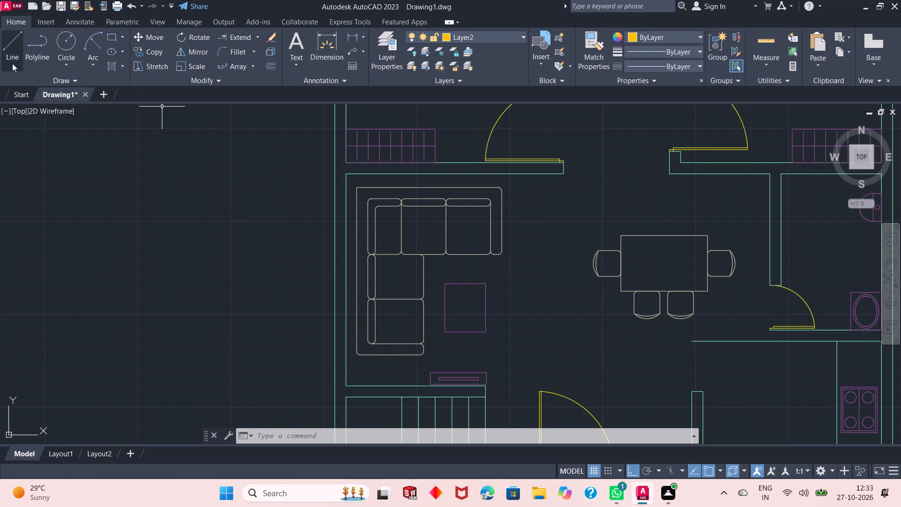
click(11, 56)
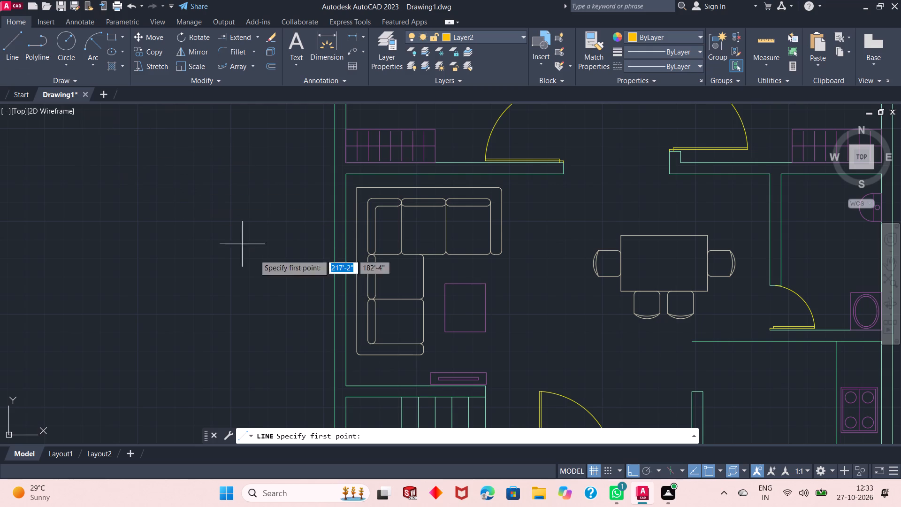
click(347, 326)
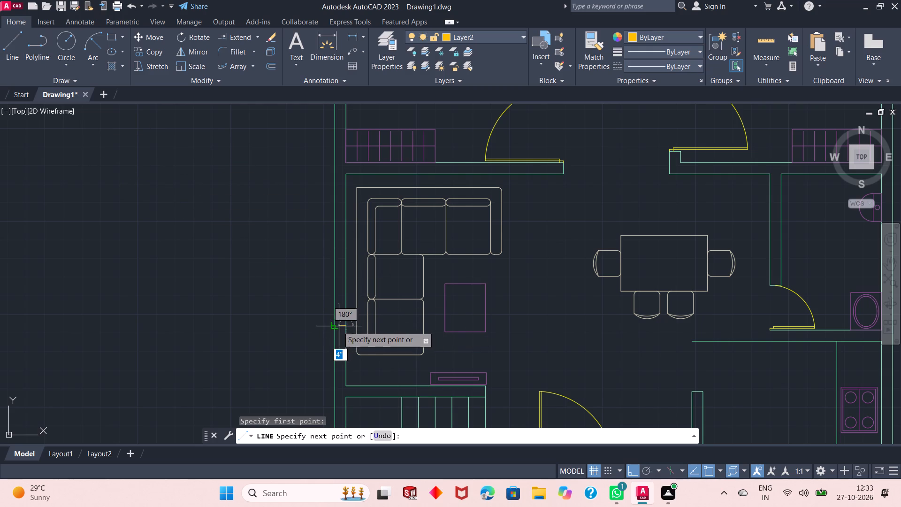
click(332, 326)
right_click(256, 286)
click(270, 291)
Offset the short horizontal line in the living room's left outer wall upward by 4'.
scroll(367, 246, up, 1)
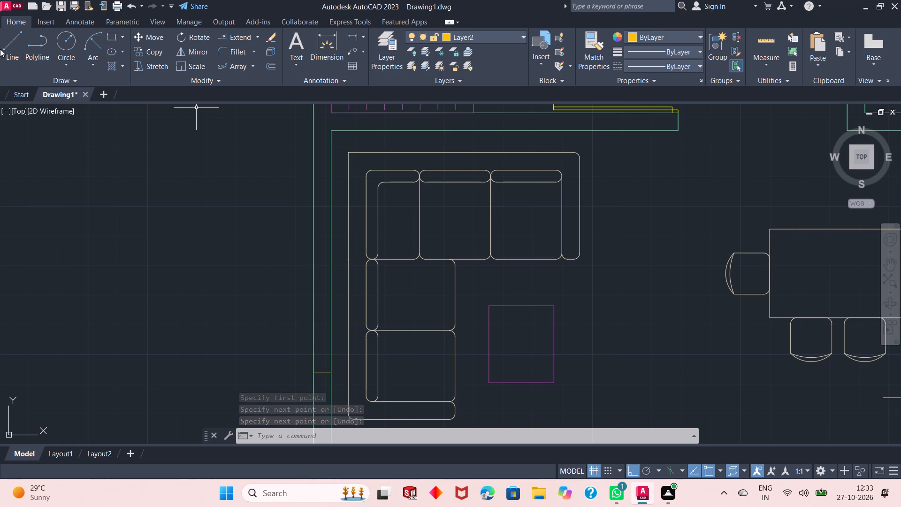
click(267, 64)
right_click(224, 199)
click(242, 205)
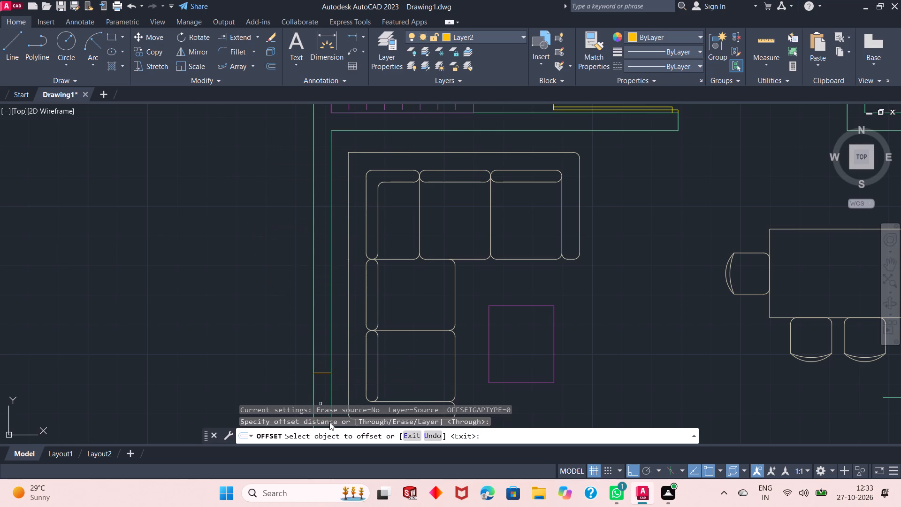
click(324, 375)
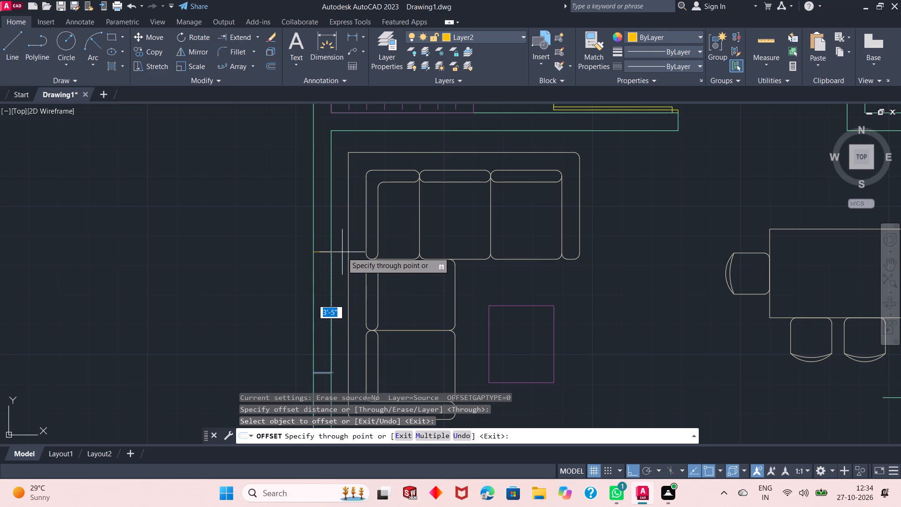
text(4')
key(Return)
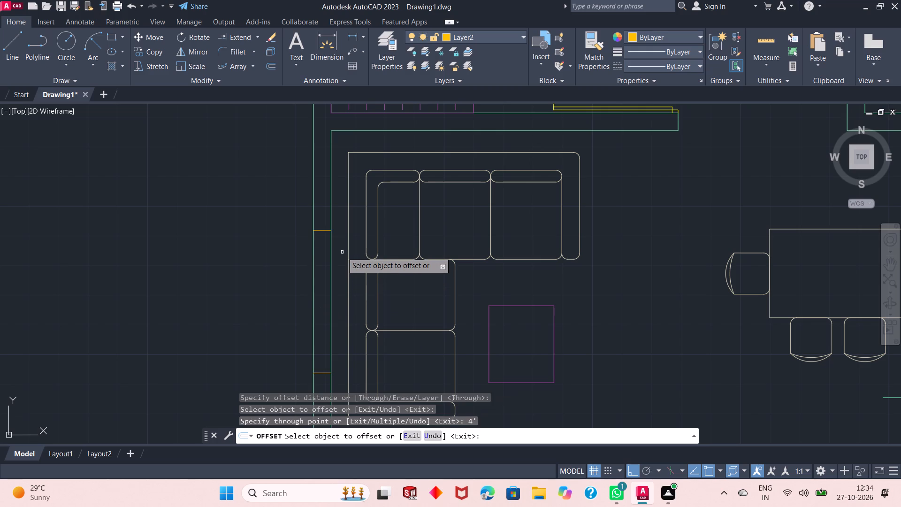
scroll(403, 307, down, 1)
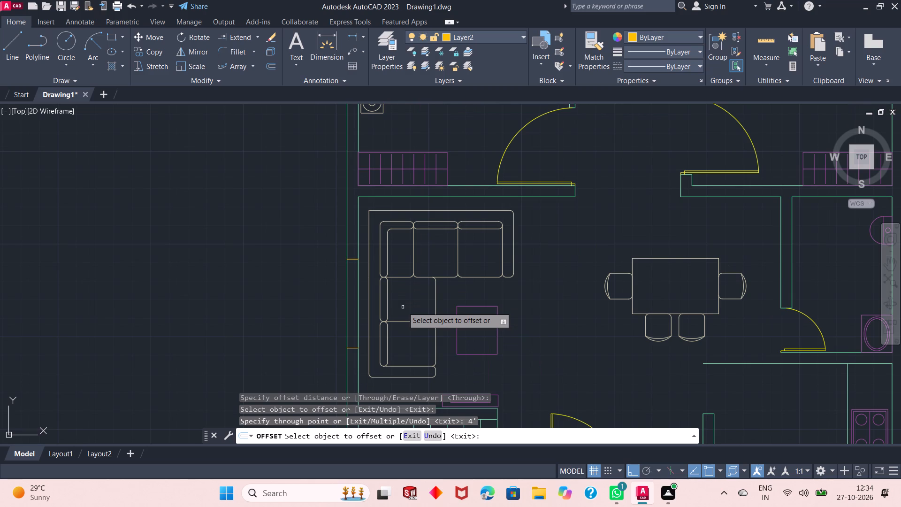
right_click(137, 202)
click(186, 214)
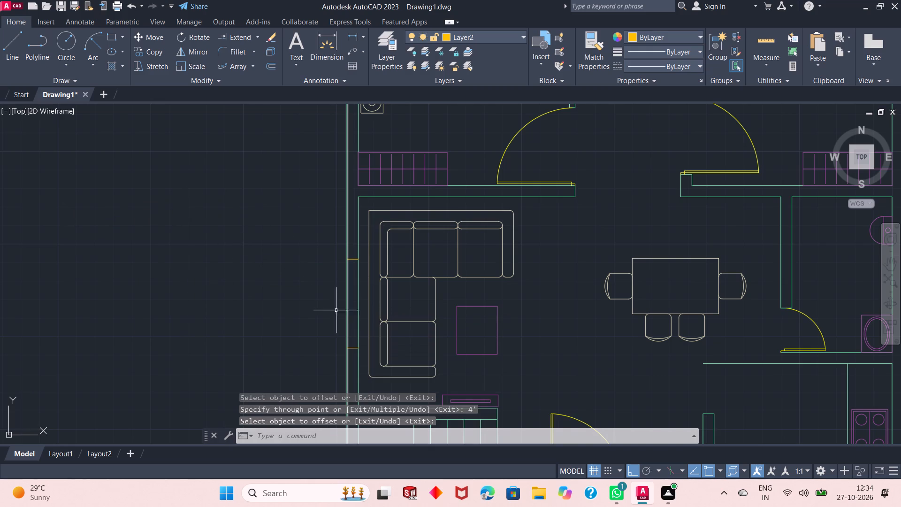
Draw a vertical line joining the midpoints of the two window end lines in the living room's left wall.
click(13, 50)
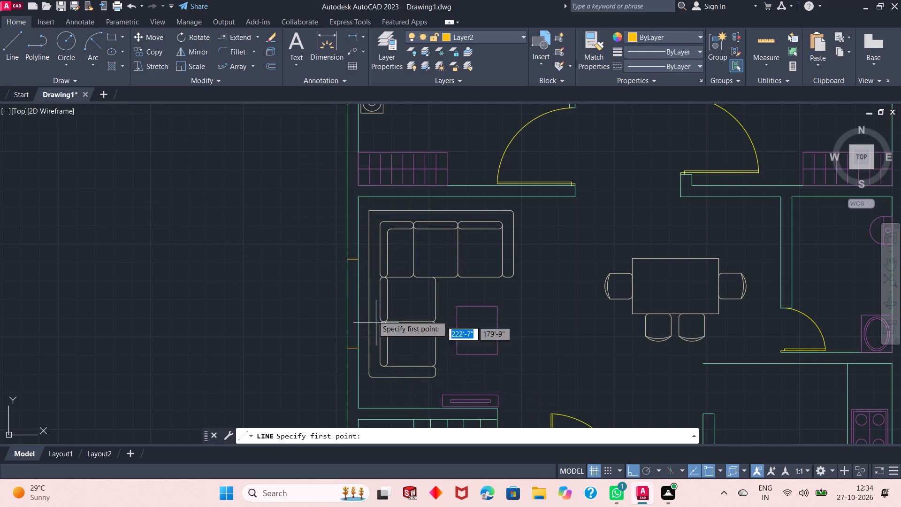
scroll(357, 287, up, 1)
click(349, 243)
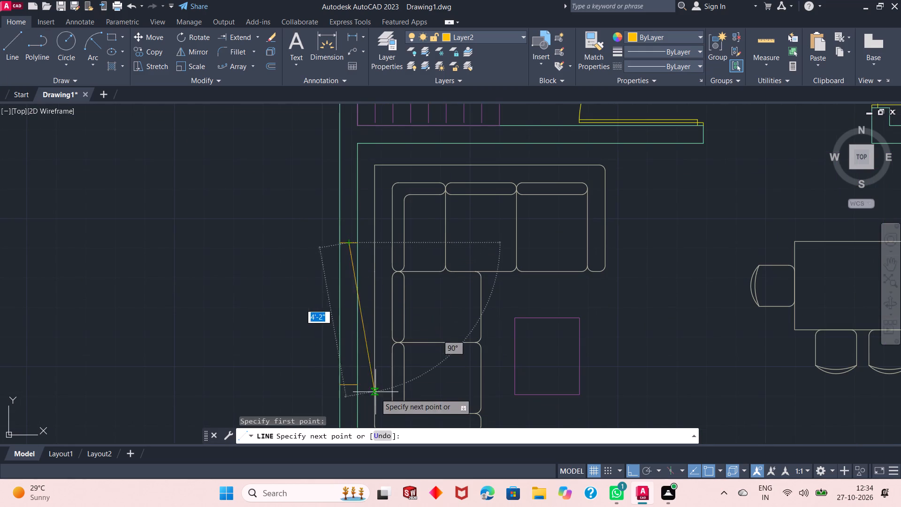
click(348, 382)
key(Escape)
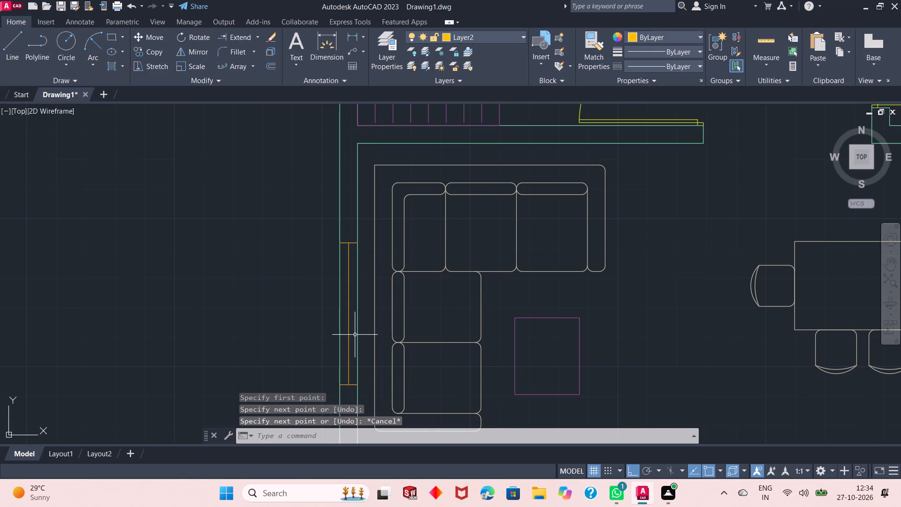
Offset the living-room window's vertical centre line by 1" to both sides, toward the outside and the inside.
click(351, 336)
click(347, 333)
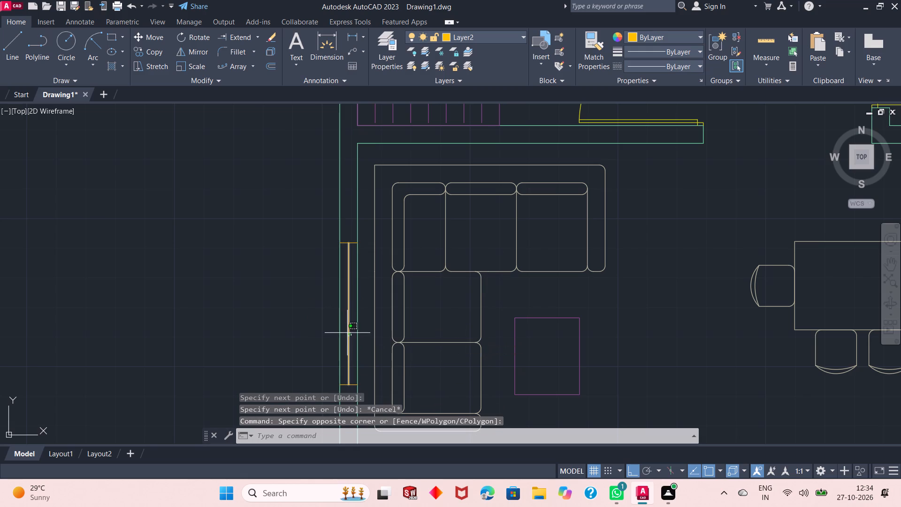
click(270, 61)
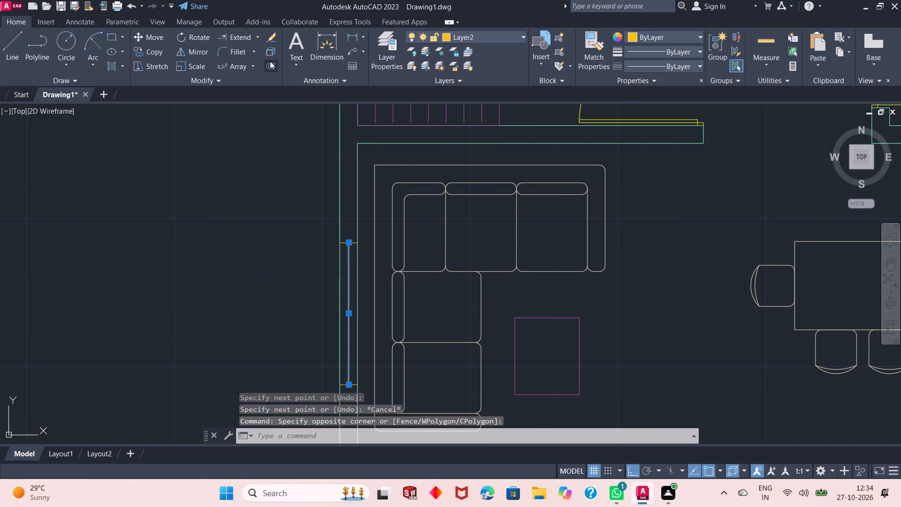
right_click(273, 137)
click(291, 142)
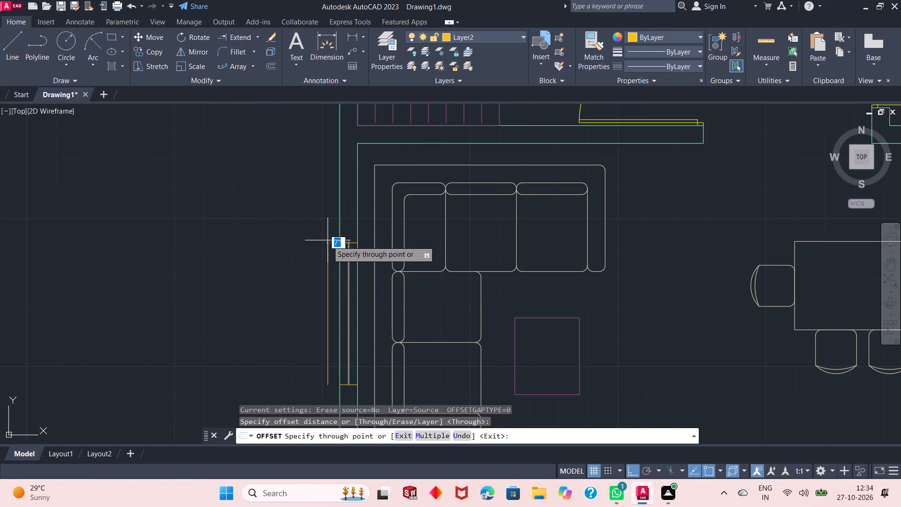
text(1")
key(Return)
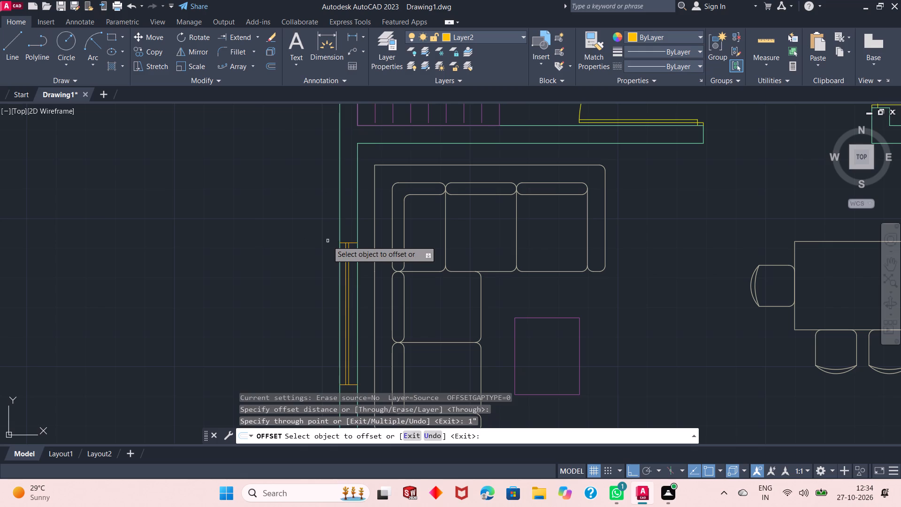
scroll(319, 297, up, 2)
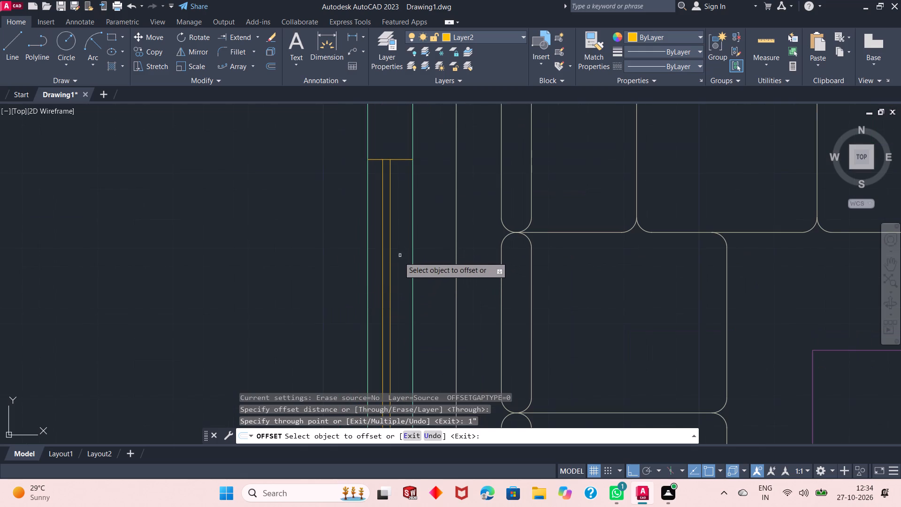
click(390, 267)
text(1")
key(Return)
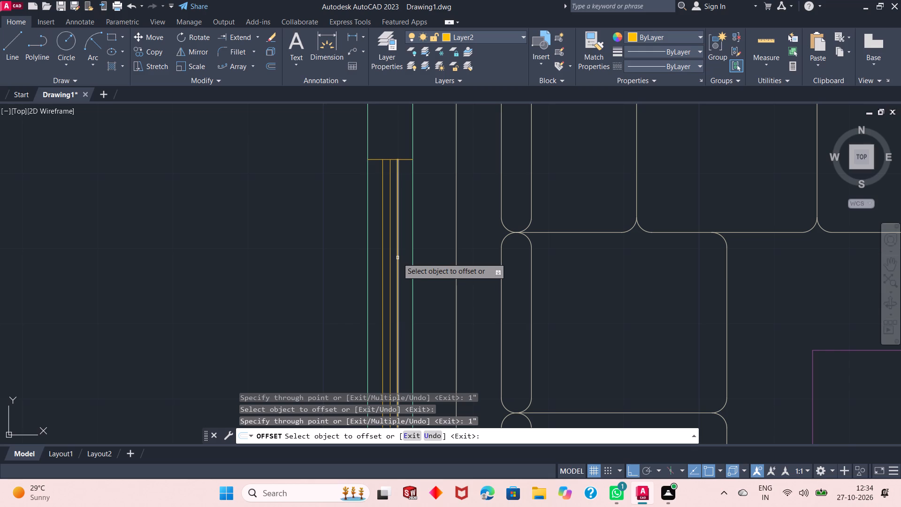
right_click(181, 179)
click(190, 183)
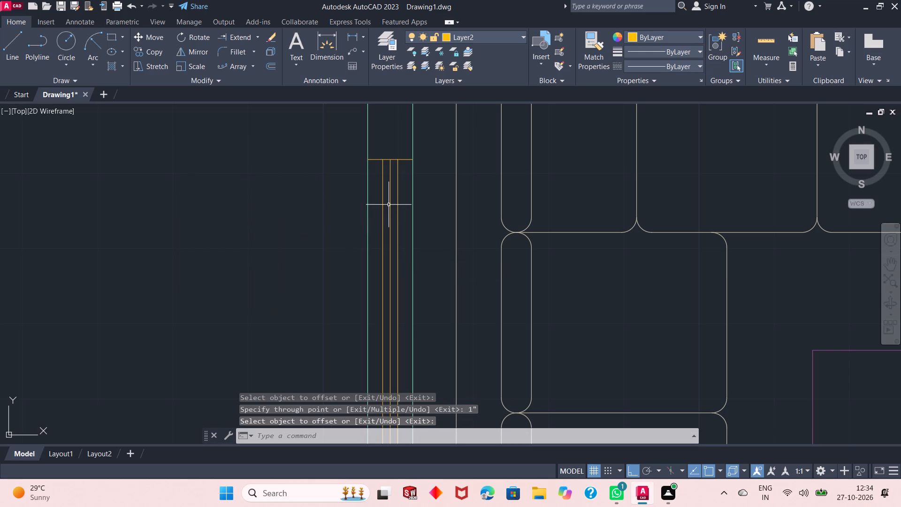
Erase the vertical centre line of the living-room window, keeping the two offset lines.
click(391, 201)
right_click(232, 181)
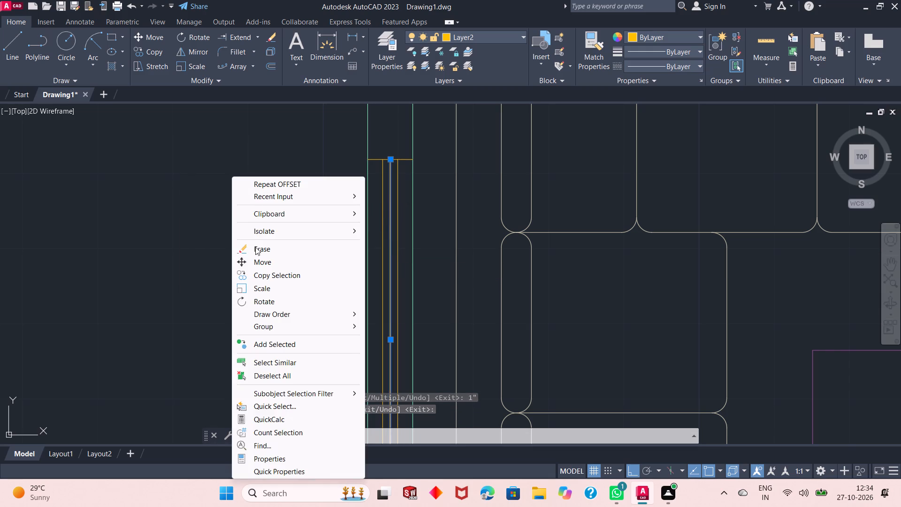
click(255, 247)
scroll(337, 218, down, 3)
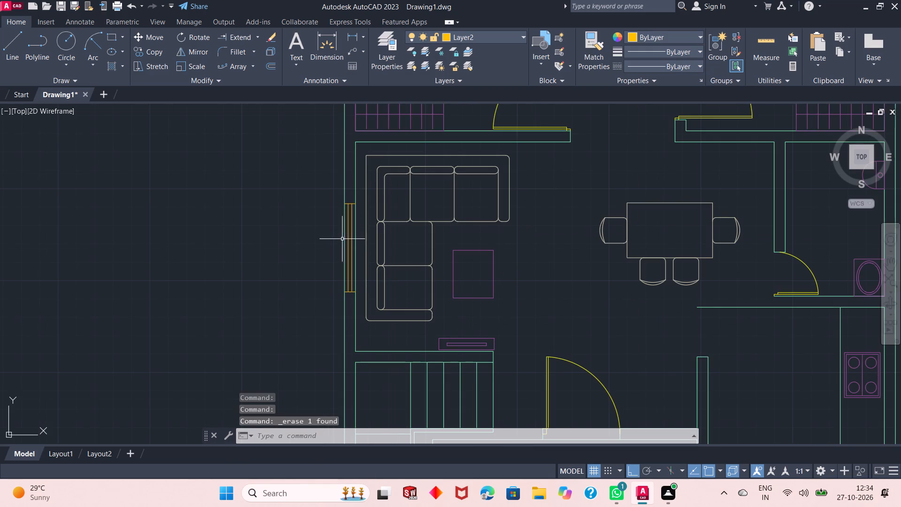
Draw a short horizontal line across the right outer wall of the lower bathroom, near the half-round fixture's lower edge.
scroll(337, 263, down, 1)
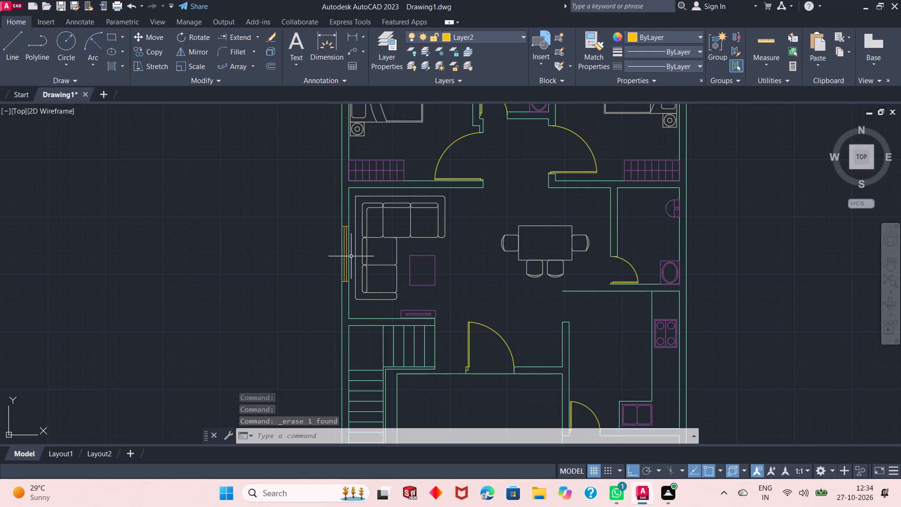
scroll(351, 246, down, 2)
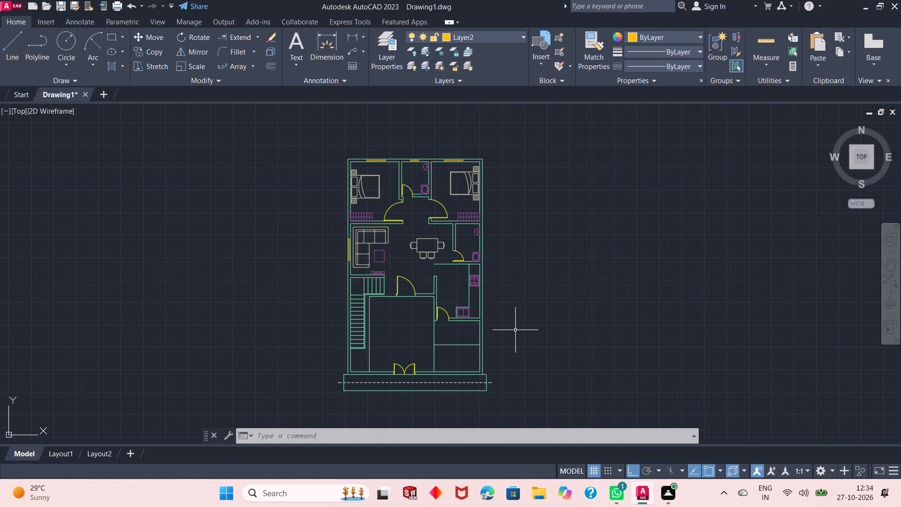
click(12, 44)
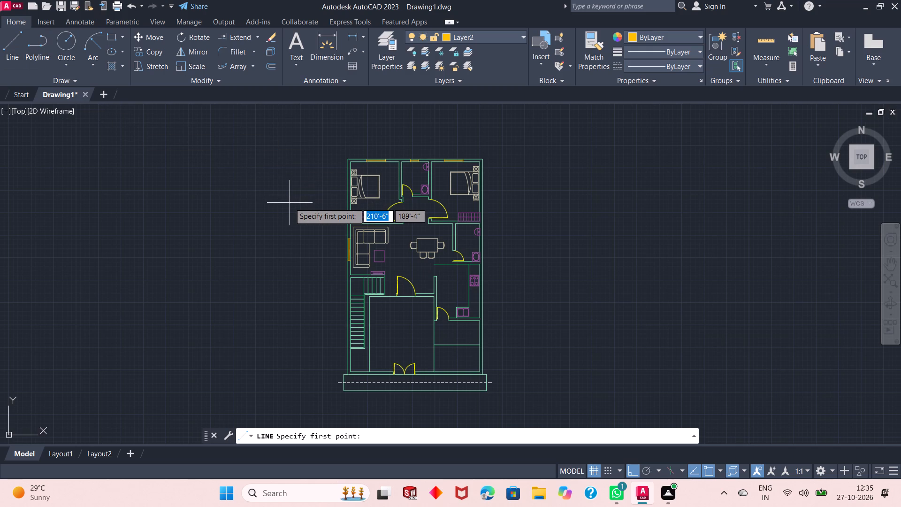
scroll(487, 256, up, 2)
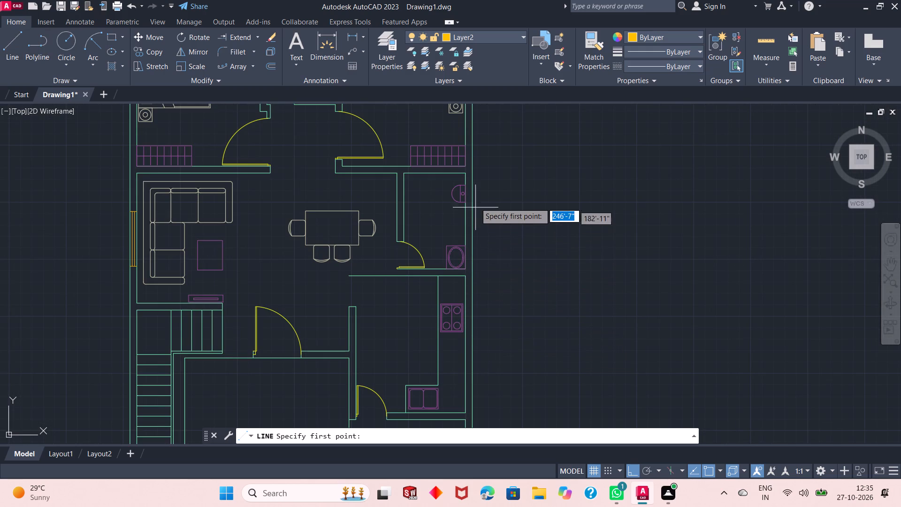
scroll(472, 178, up, 2)
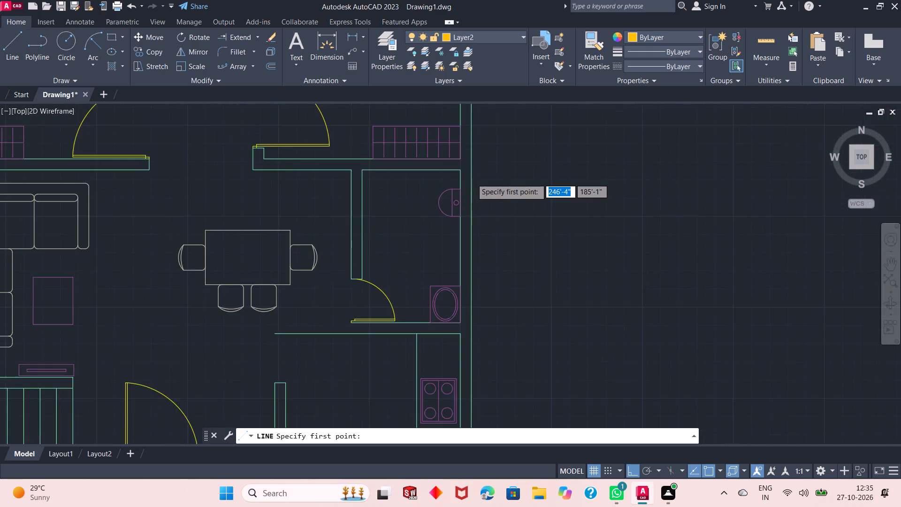
scroll(451, 250, up, 1)
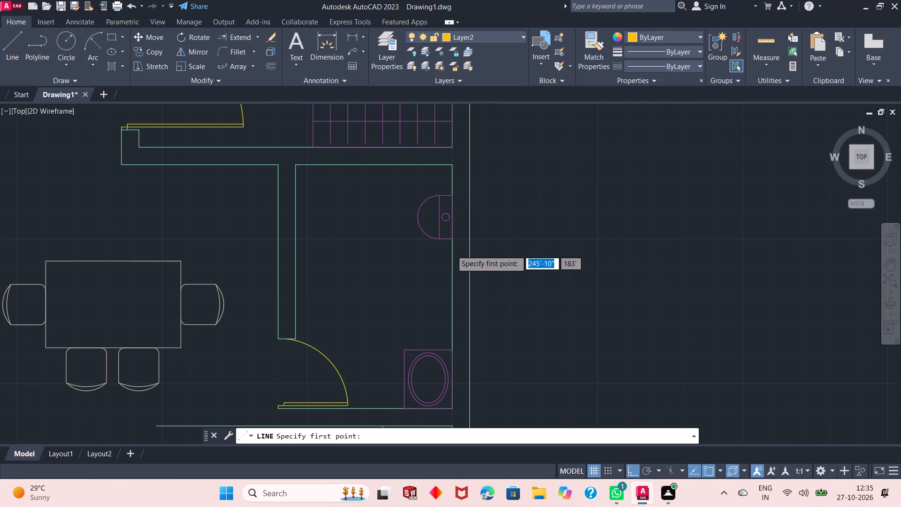
scroll(451, 250, up, 1)
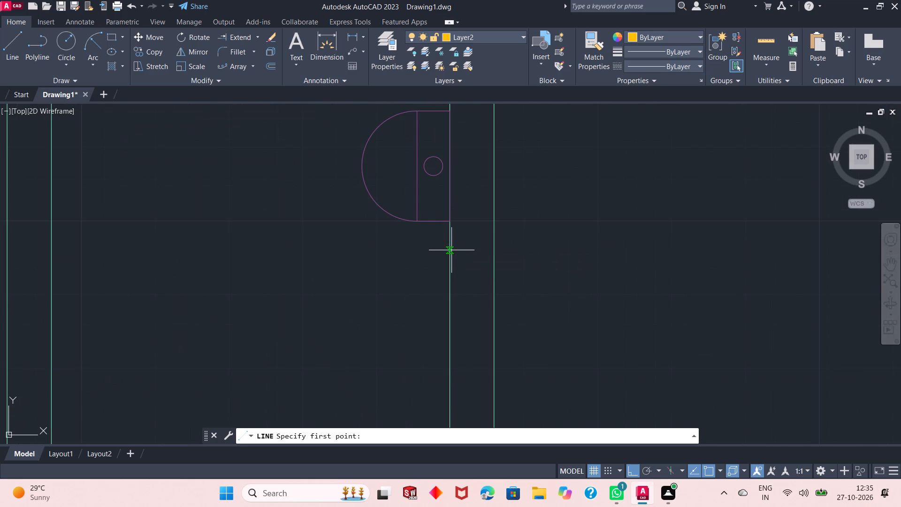
click(450, 214)
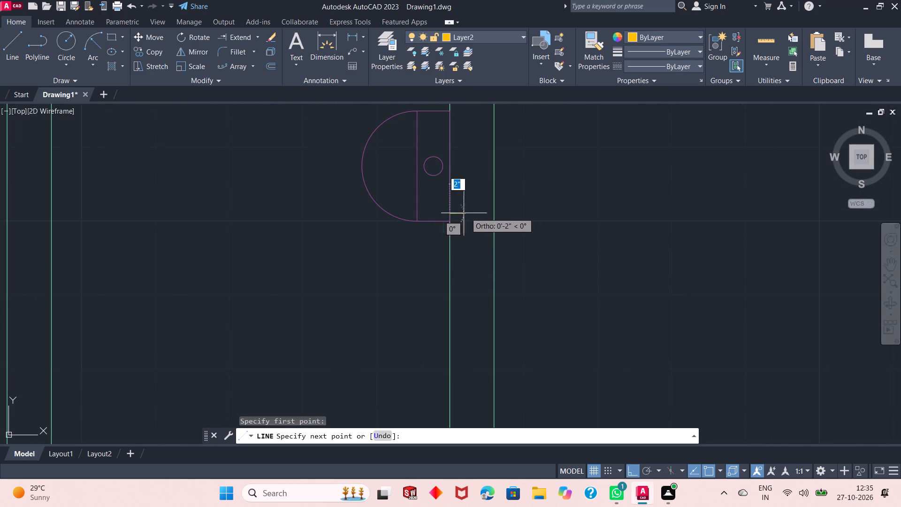
click(498, 217)
right_click(520, 204)
click(563, 221)
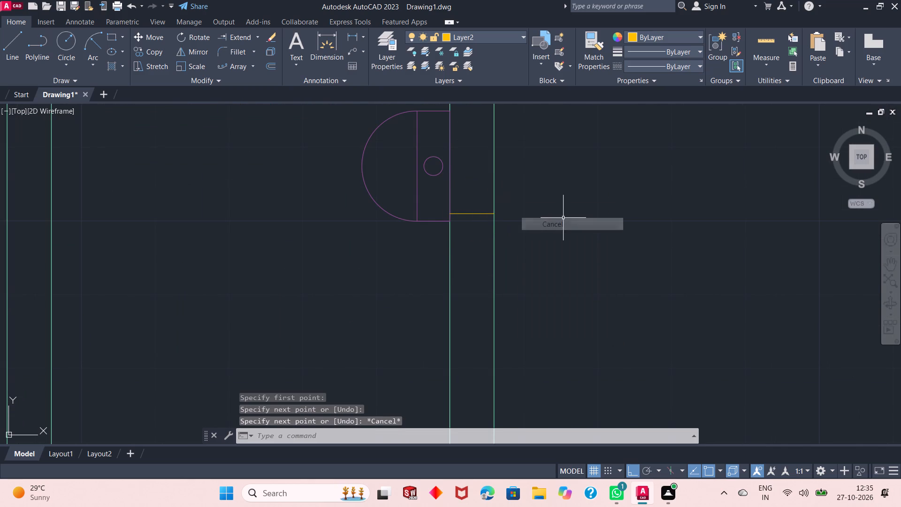
Offset the short horizontal line in the lower bathroom's outer wall downward by 2'.
click(265, 62)
right_click(252, 148)
click(273, 156)
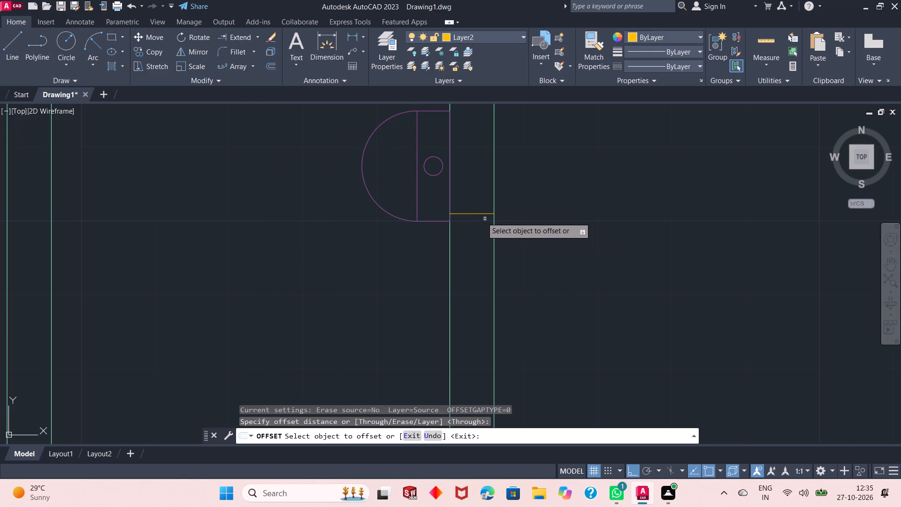
click(476, 214)
scroll(474, 235, down, 2)
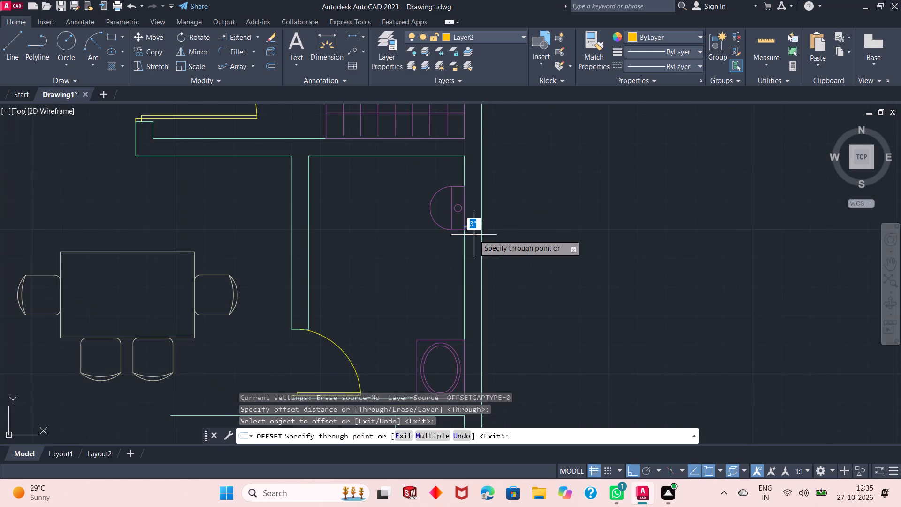
scroll(470, 317, up, 1)
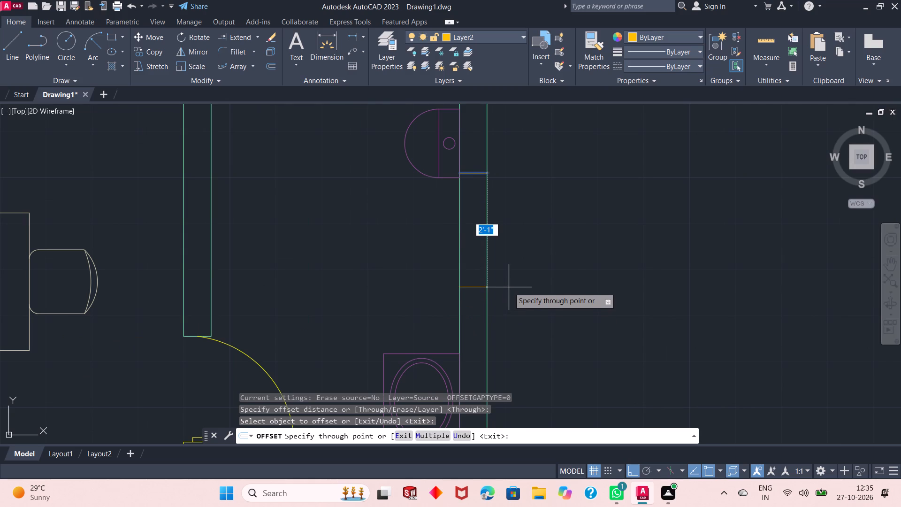
text(2')
key(Return)
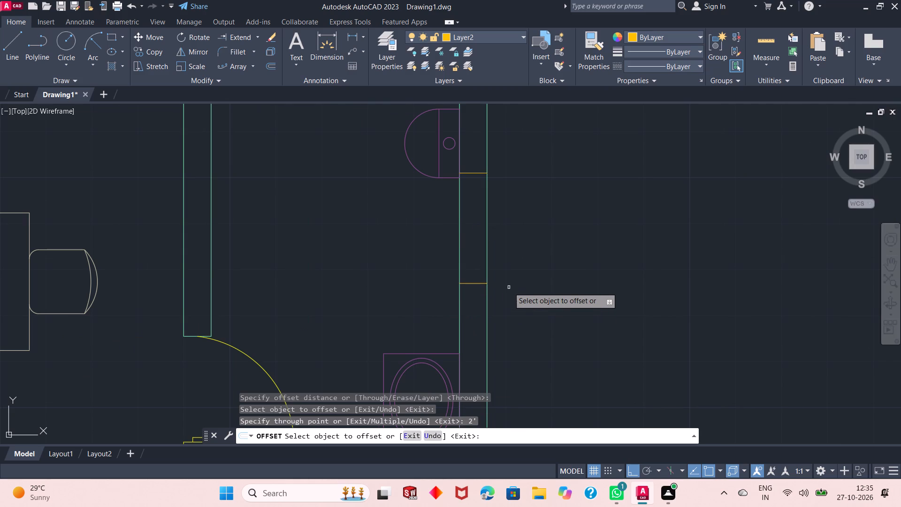
right_click(555, 204)
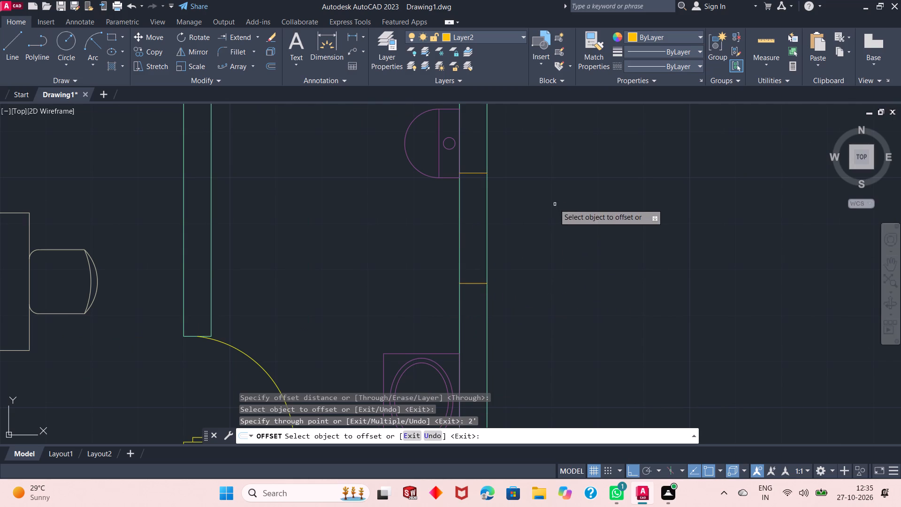
click(576, 210)
Draw a vertical line joining the midpoints of the two window end lines in the lower bathroom's outer wall.
click(17, 49)
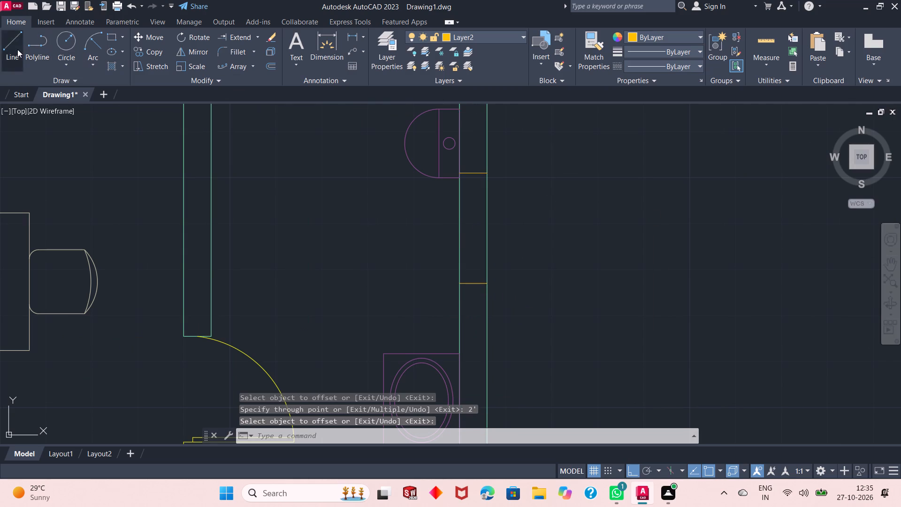
click(477, 174)
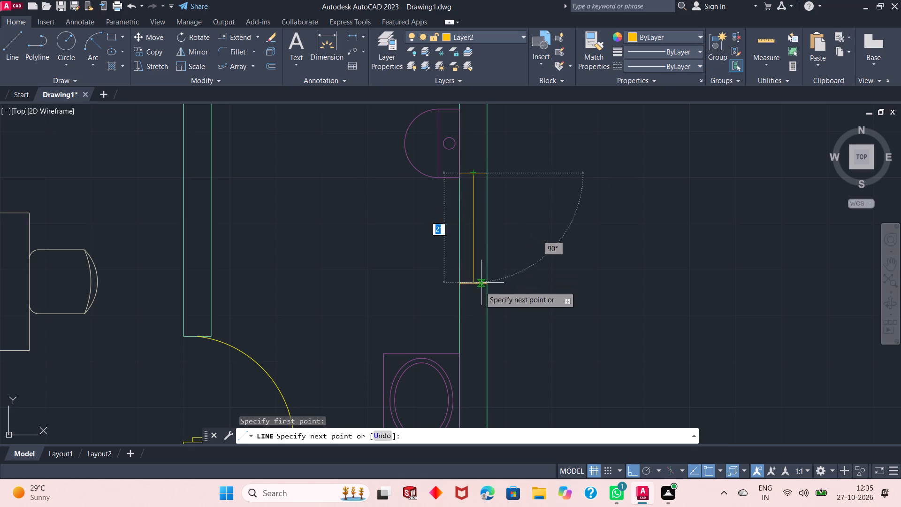
click(476, 282)
right_click(536, 233)
click(553, 236)
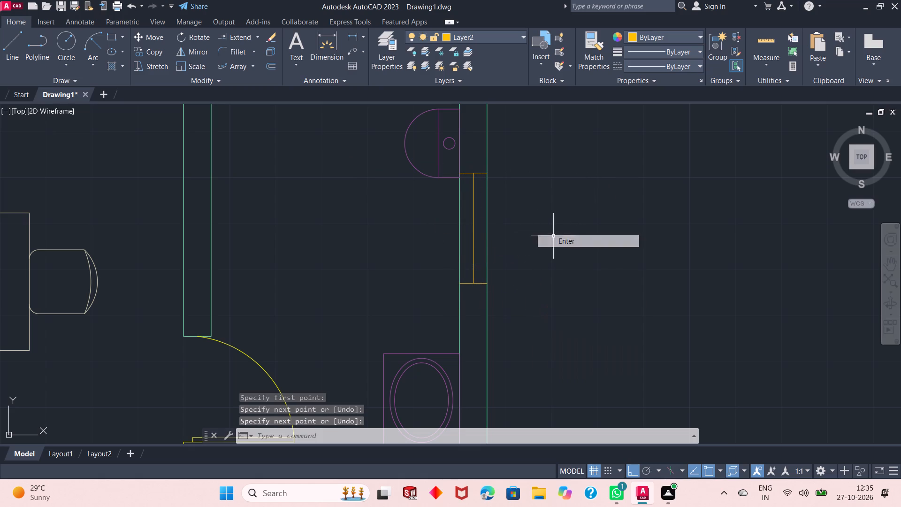
Offset the lower bathroom window's vertical centre line by 1" to both sides, toward the inside and the outside.
click(473, 196)
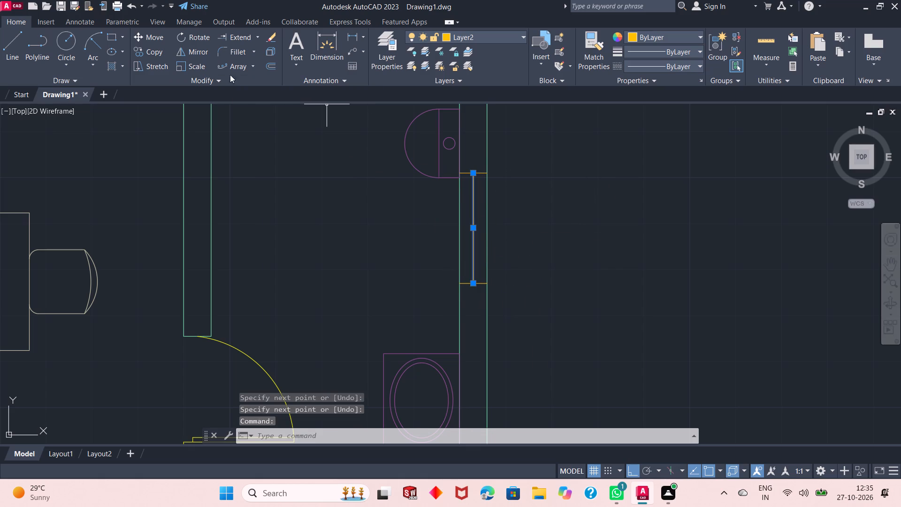
click(267, 66)
right_click(292, 159)
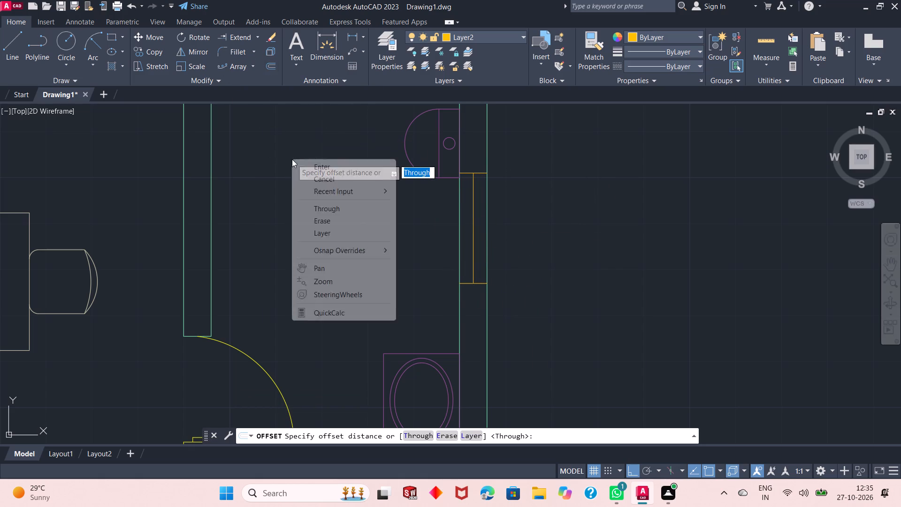
click(304, 163)
text(1")
key(Return)
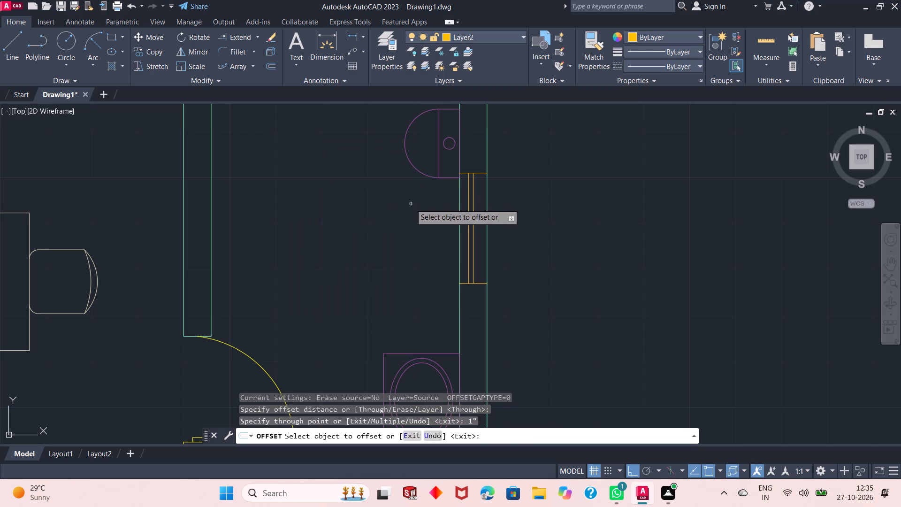
scroll(411, 204, up, 1)
click(507, 181)
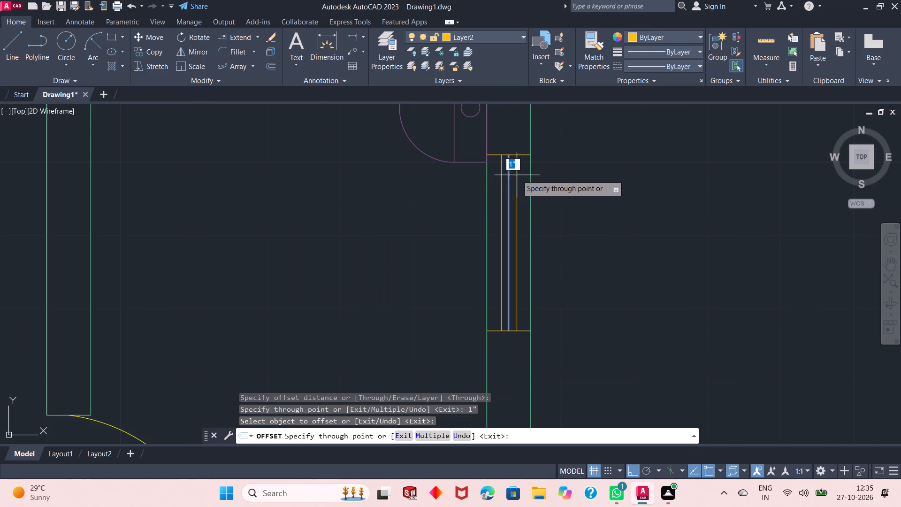
text(1")
key(Return)
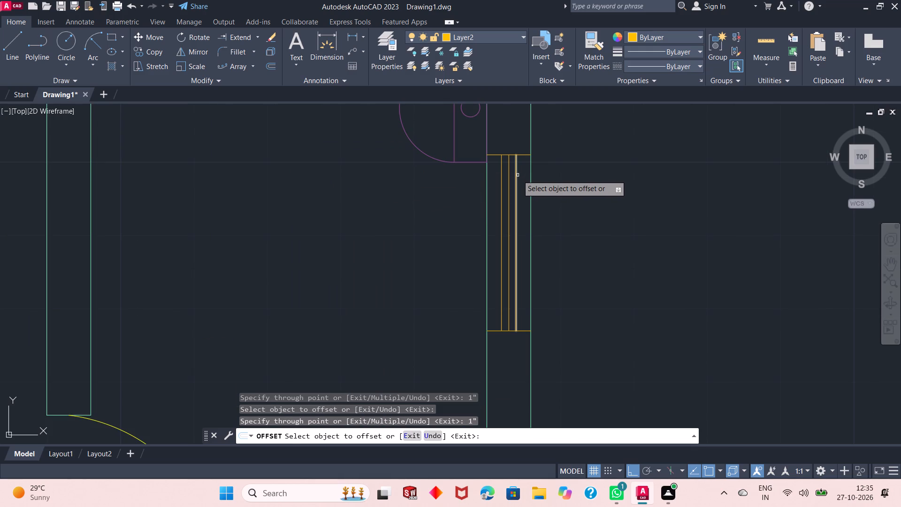
right_click(577, 170)
click(587, 177)
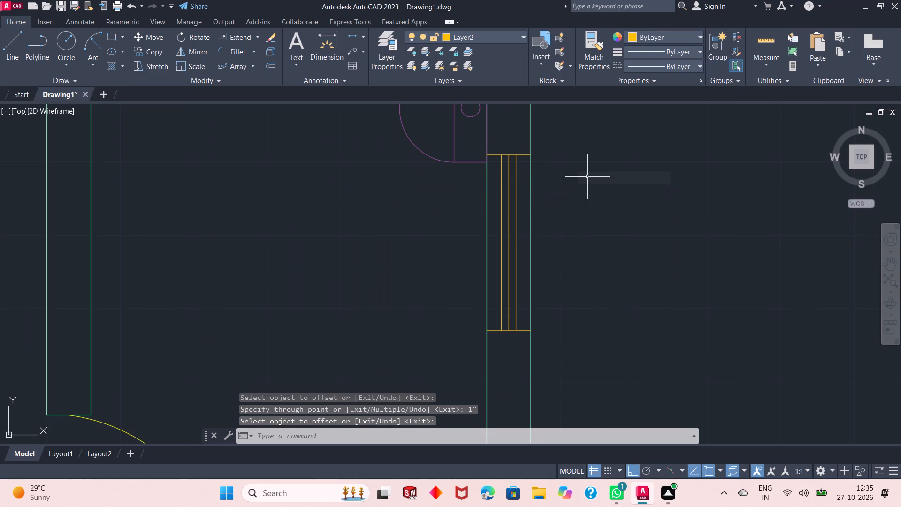
Erase the vertical centre line of the lower bathroom window, keeping the two offset lines.
click(512, 216)
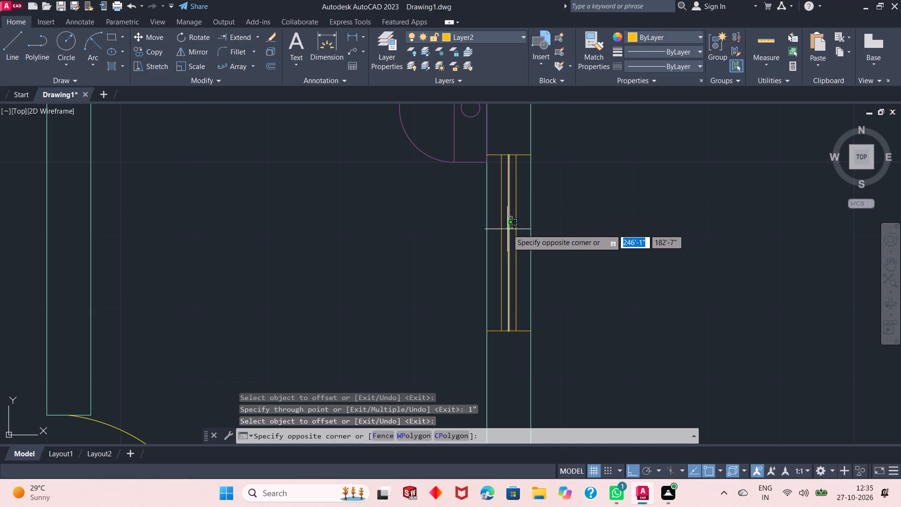
click(507, 229)
right_click(600, 185)
click(625, 250)
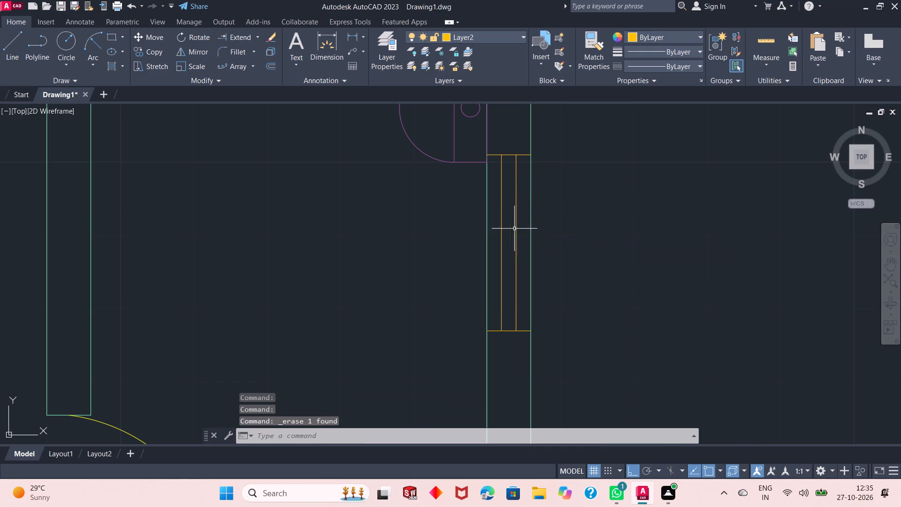
Draw a short vertical line across the kitchen's bottom wall, below the left part of the double sink.
scroll(493, 201, down, 2)
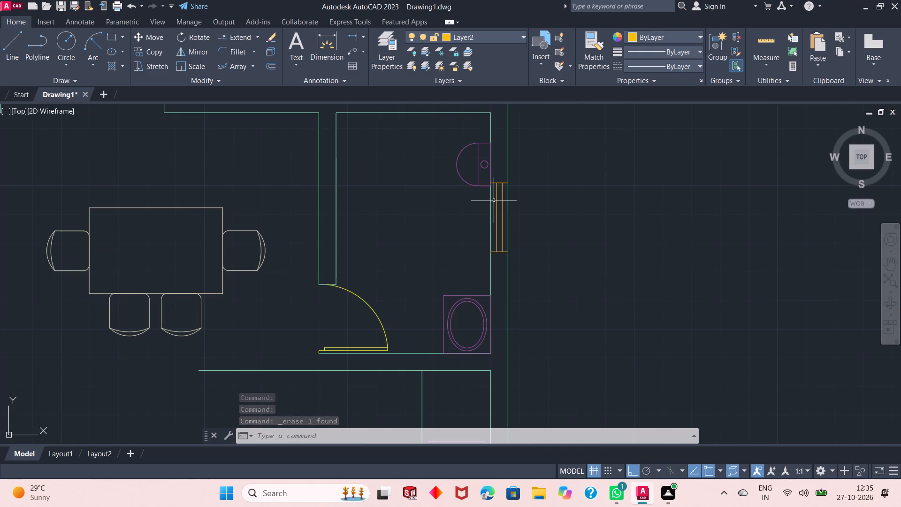
scroll(494, 200, down, 1)
scroll(462, 321, up, 1)
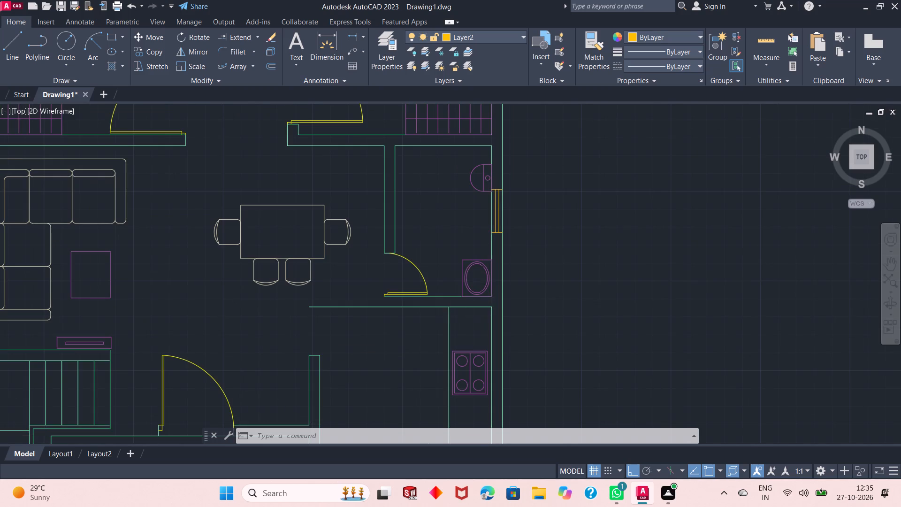
scroll(462, 321, up, 1)
scroll(478, 264, down, 4)
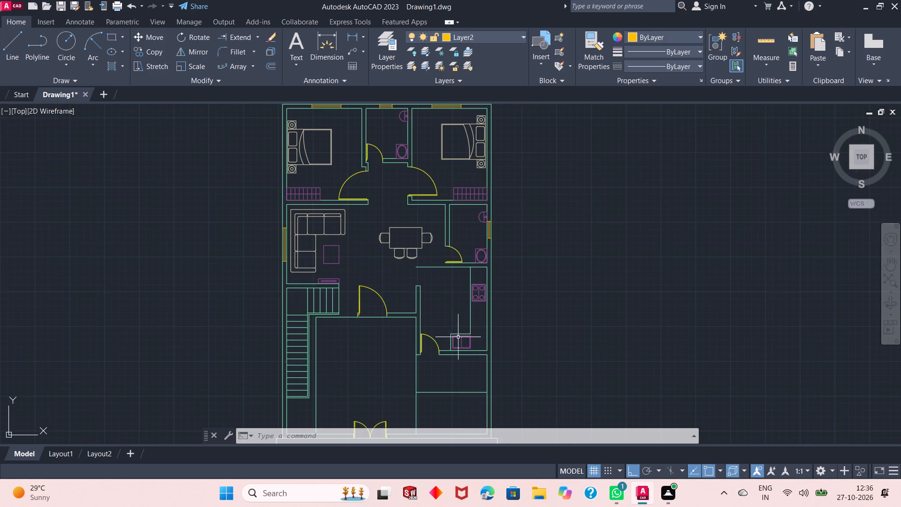
scroll(452, 353, up, 4)
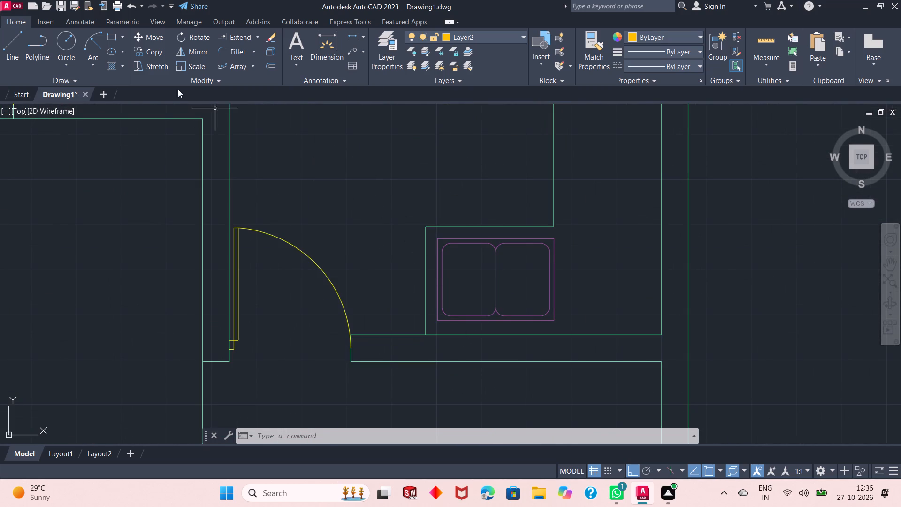
click(14, 41)
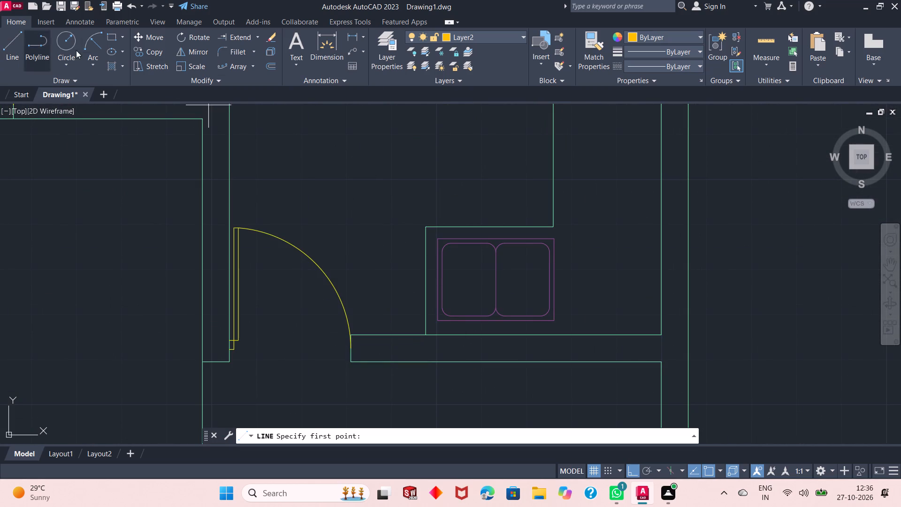
scroll(475, 341, up, 1)
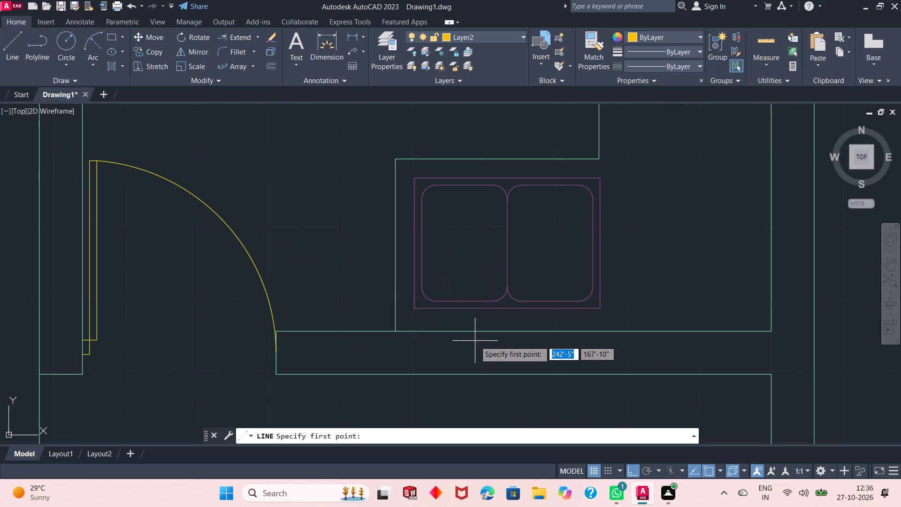
click(432, 333)
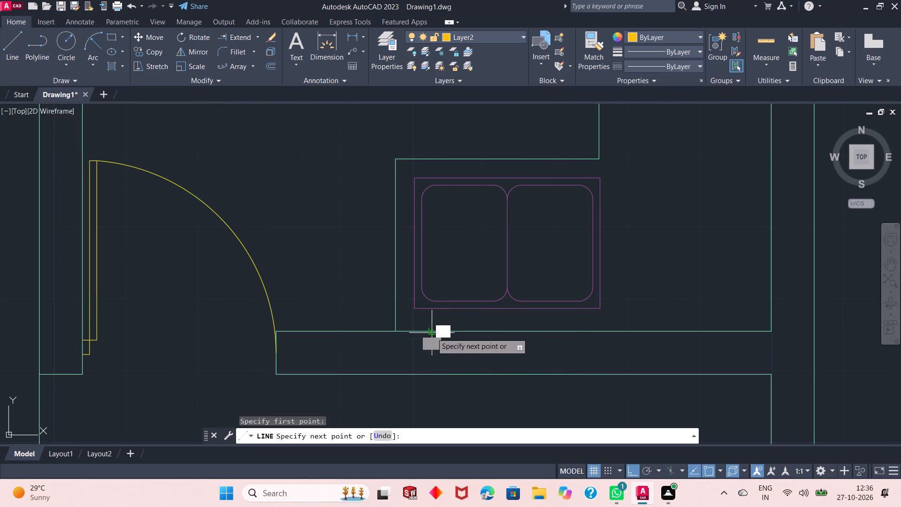
click(432, 372)
right_click(450, 347)
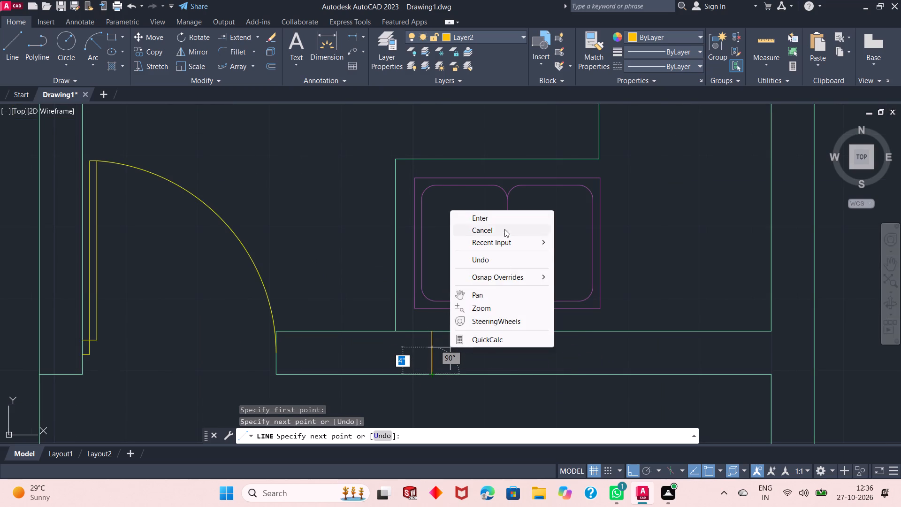
click(504, 221)
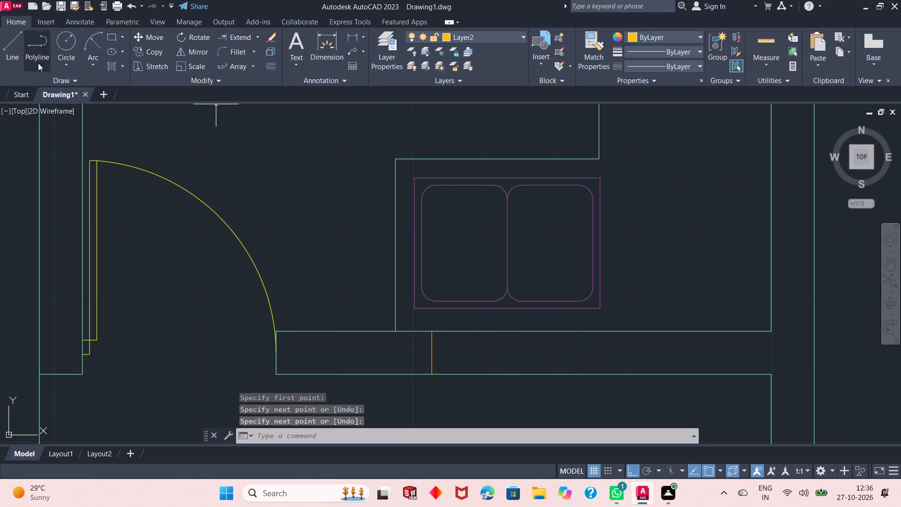
Offset the short vertical line in the kitchen's bottom wall to the right by 2'9".
click(269, 69)
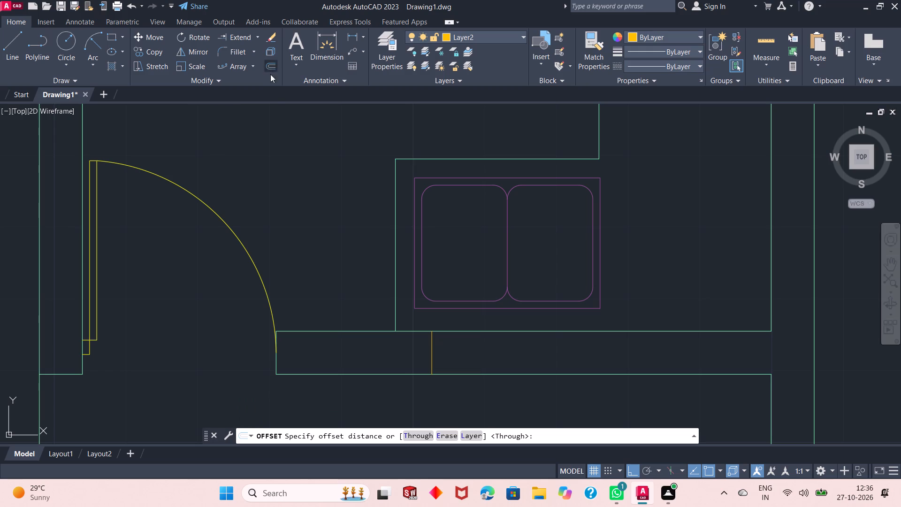
right_click(294, 178)
click(316, 182)
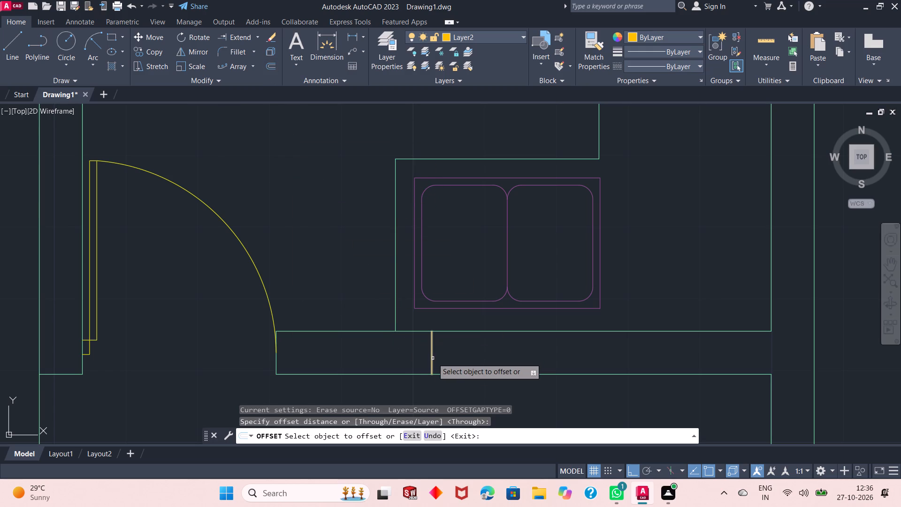
click(433, 358)
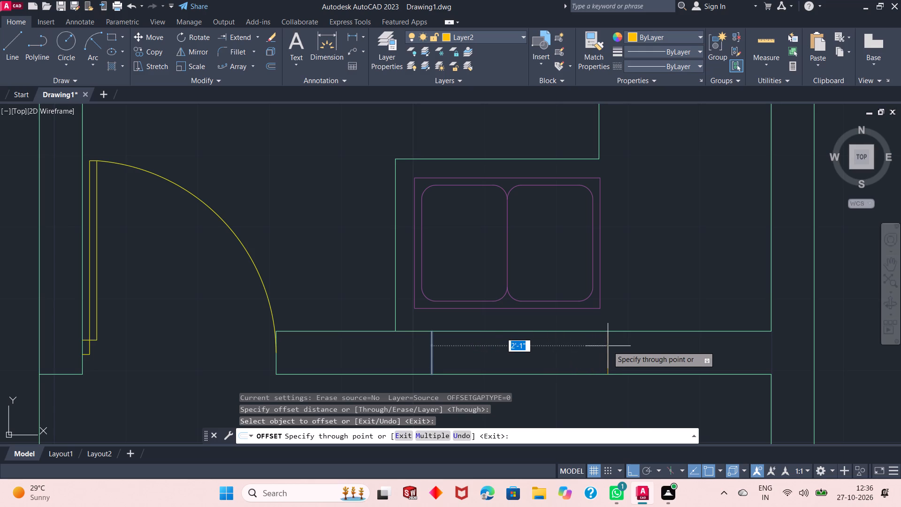
text(2')
text(9")
key(Return)
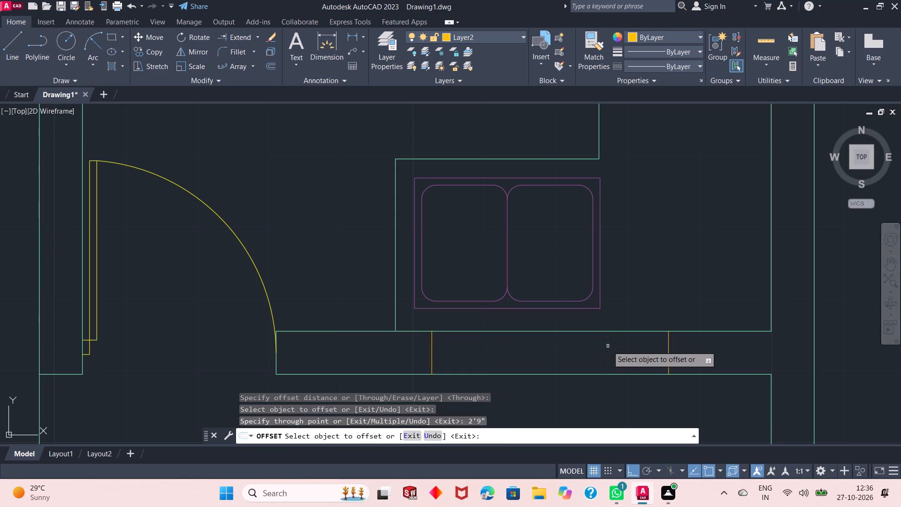
click(669, 339)
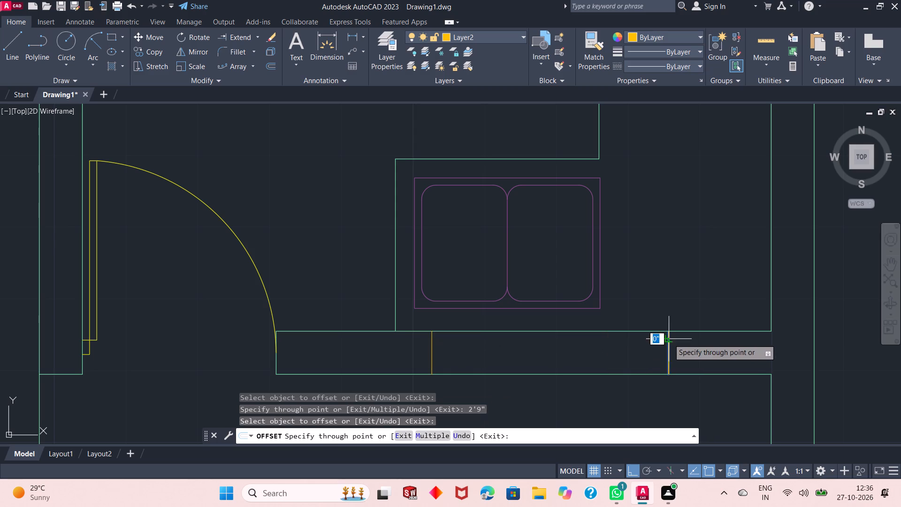
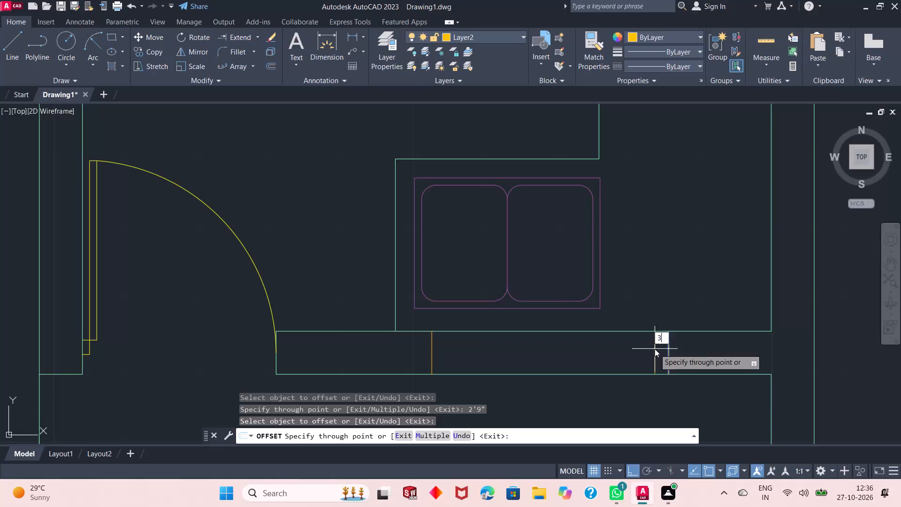
Offset the kitchen window's outer end line in the bottom wall by 3" back toward the other end line.
key(Return)
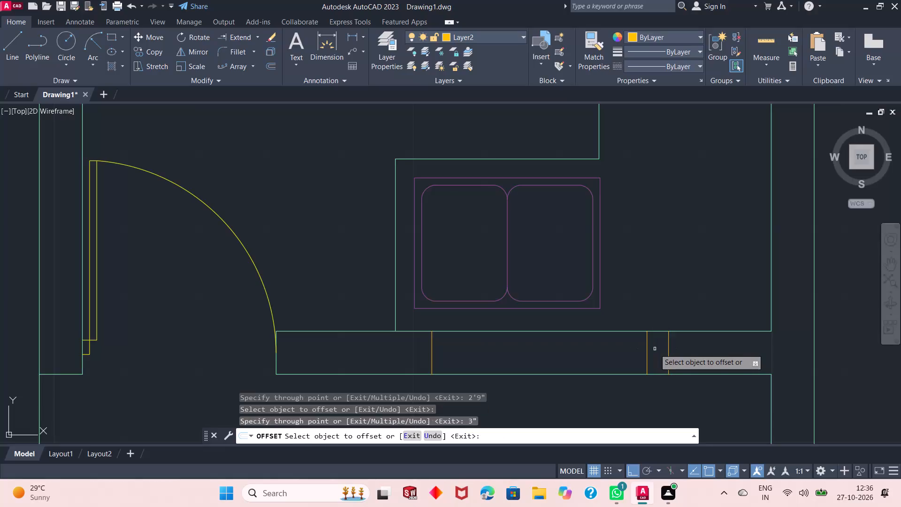
right_click(650, 278)
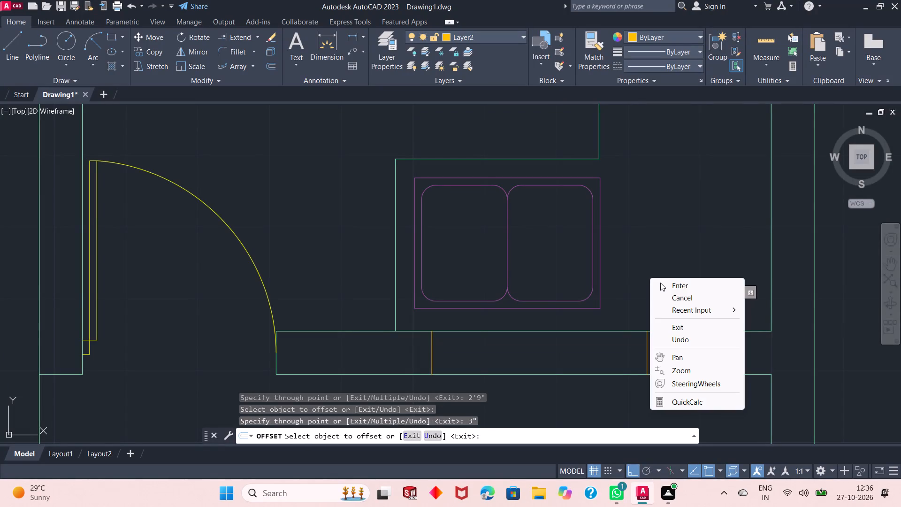
click(661, 283)
Erase the outermost short vertical line in the kitchen's bottom wall, keeping the new offset line beside it.
click(680, 353)
click(667, 358)
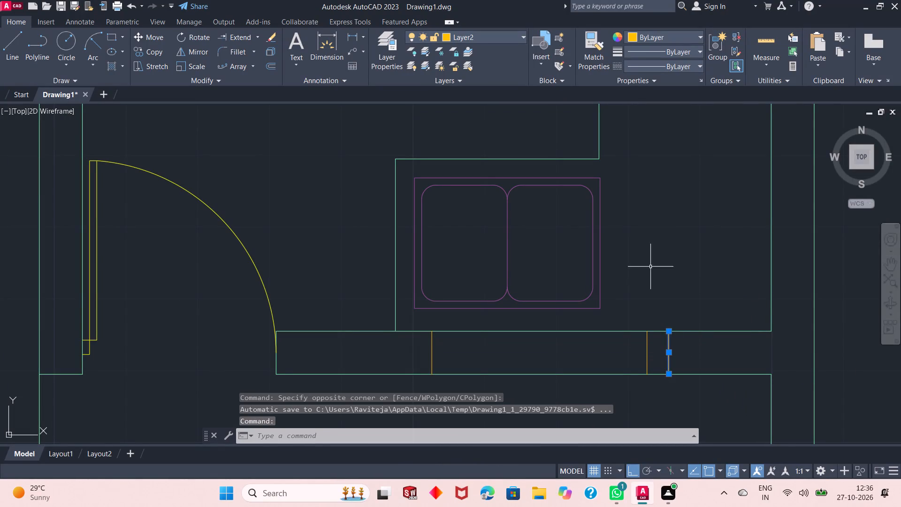
right_click(650, 266)
click(665, 249)
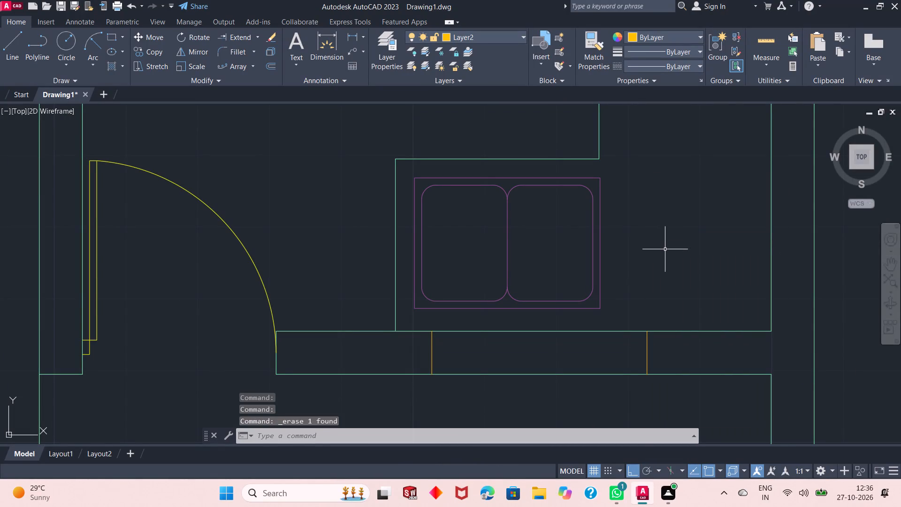
Draw a horizontal centre line joining the midpoints of the kitchen window's two short end lines.
click(19, 47)
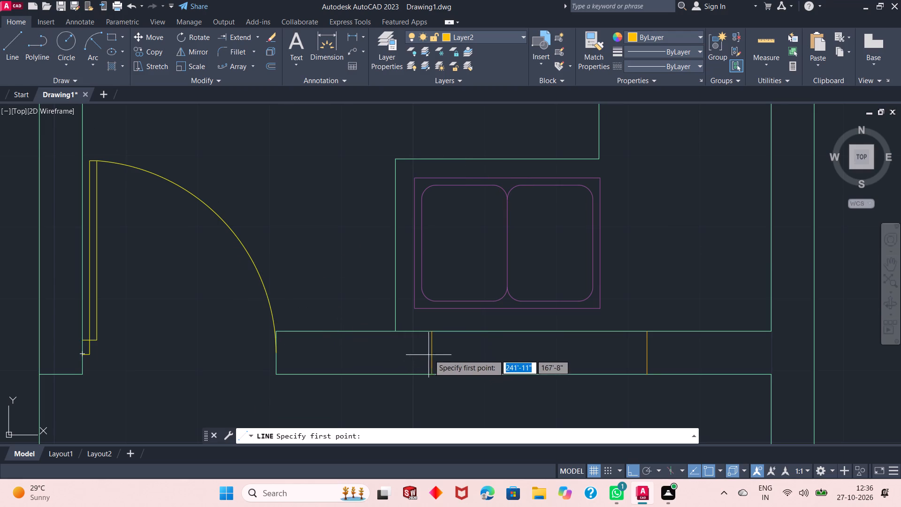
click(429, 354)
click(646, 353)
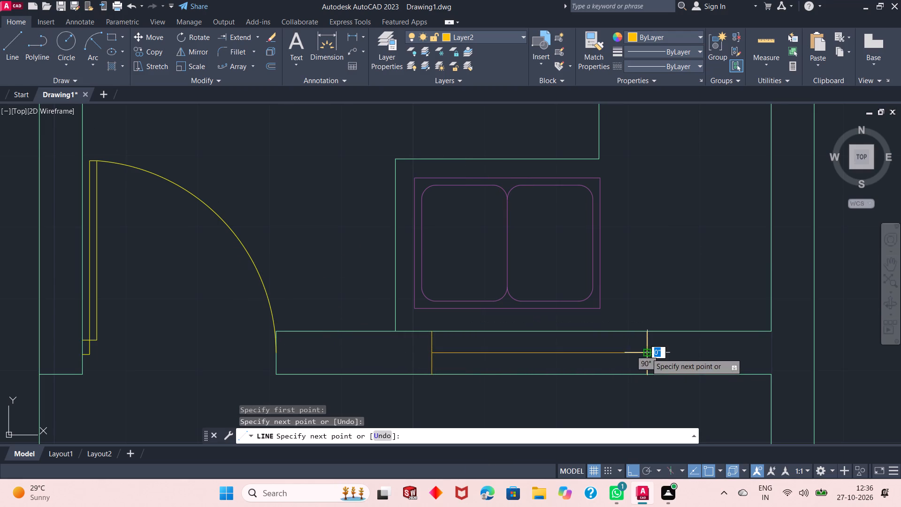
right_click(647, 241)
click(671, 249)
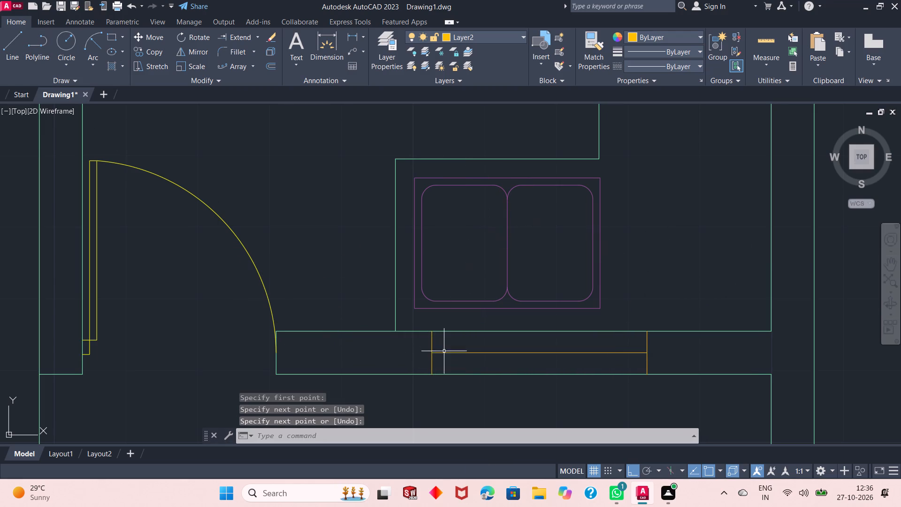
Offset the kitchen window's horizontal centre line by 1" to both sides, above and below.
click(274, 65)
right_click(306, 123)
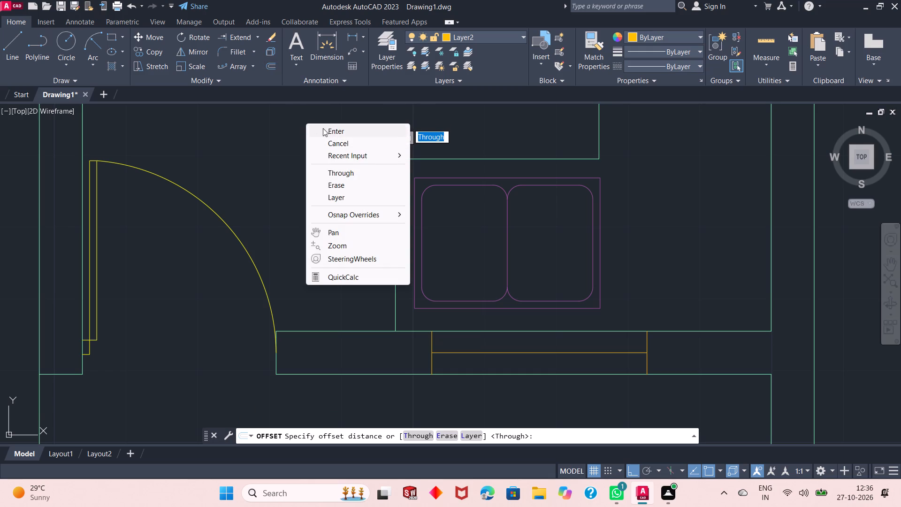
click(324, 130)
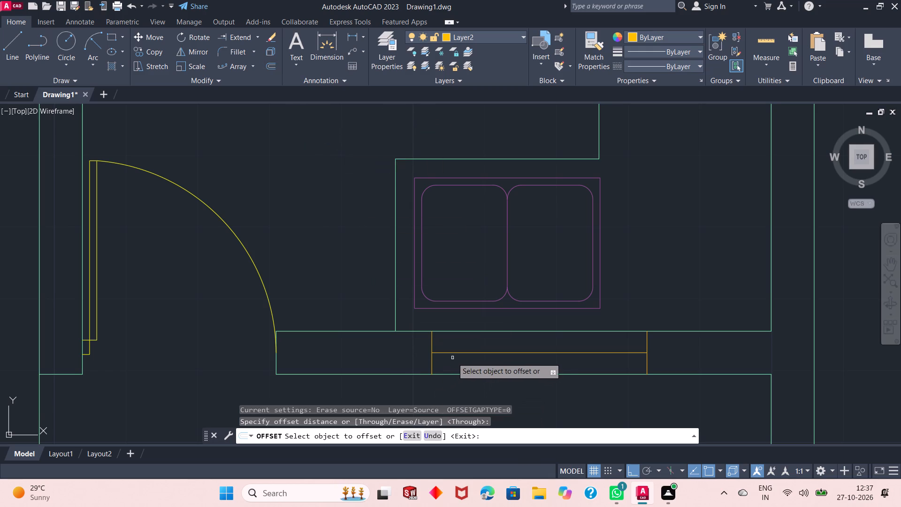
click(465, 353)
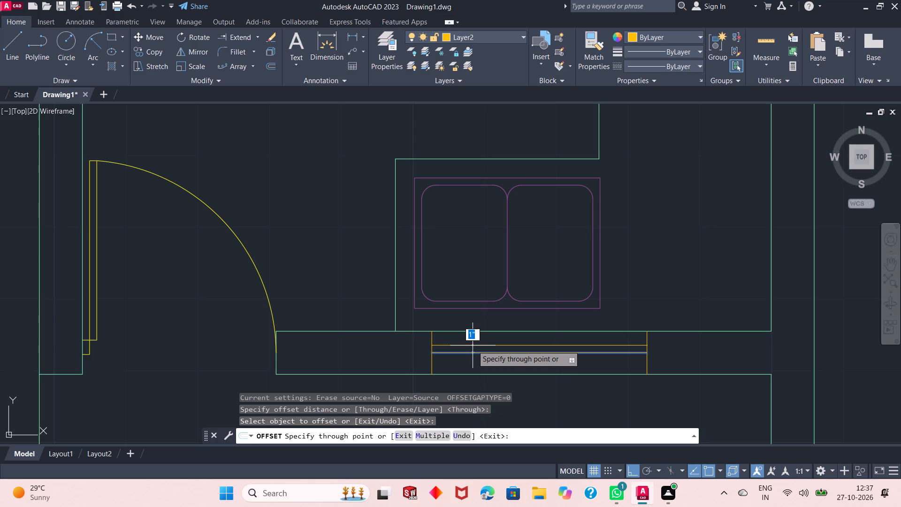
key(1)
key(shift+quotedbl)
key(Return)
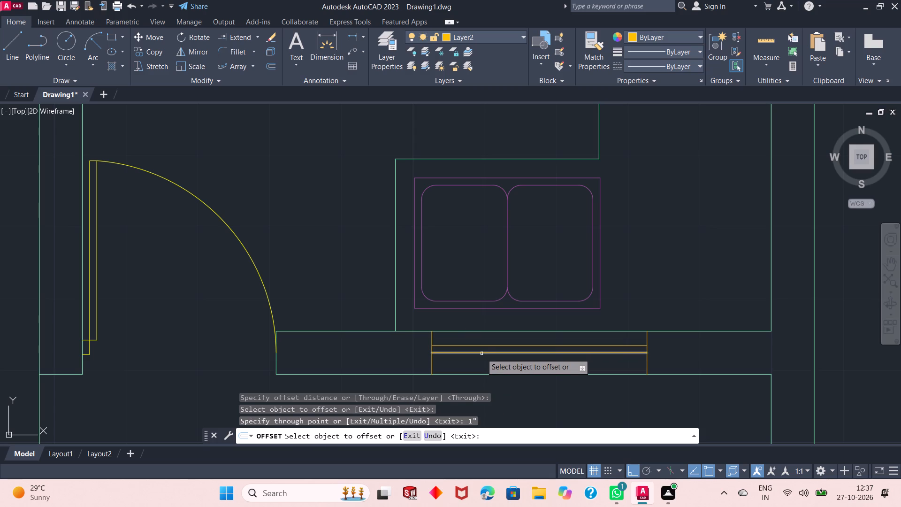
click(481, 353)
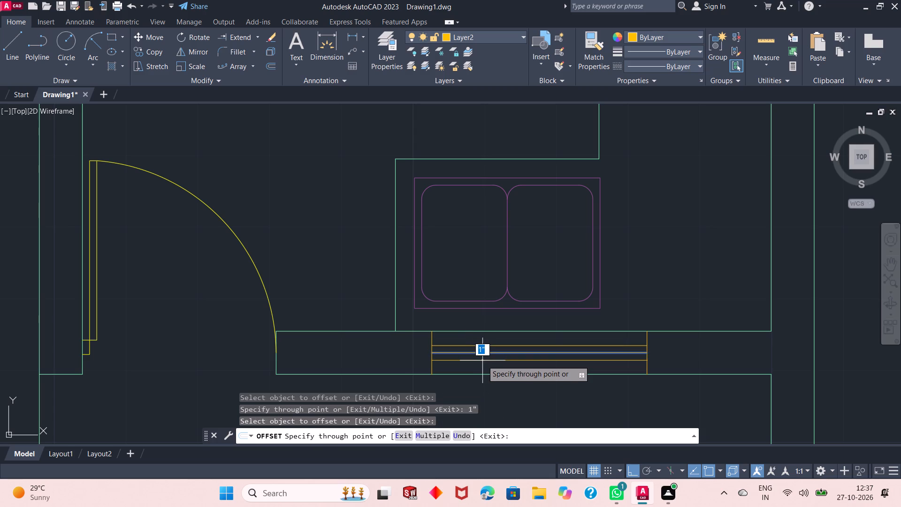
text(1")
key(Return)
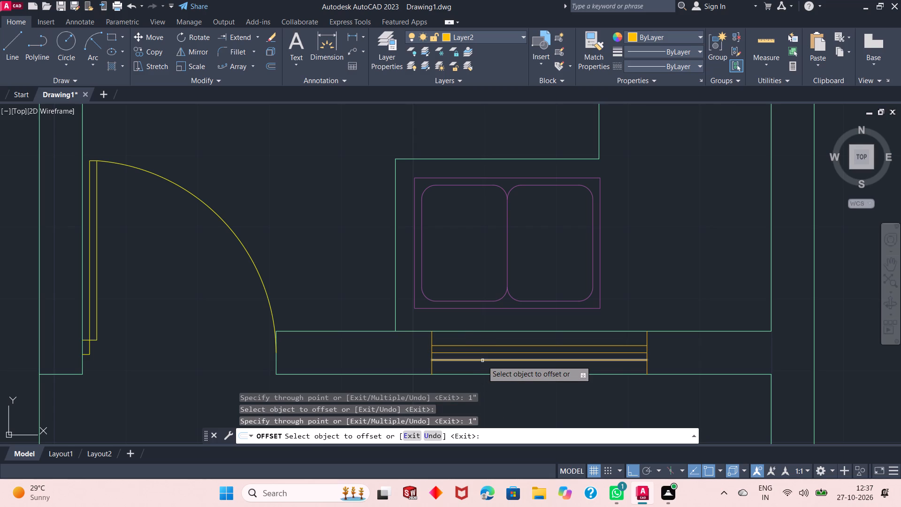
right_click(334, 269)
click(344, 277)
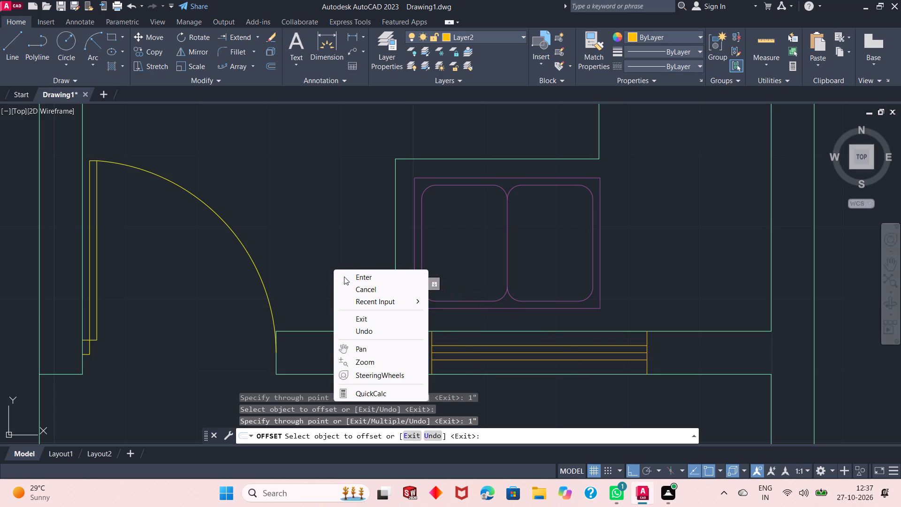
Erase the horizontal centre line of the kitchen window, keeping the two offset lines.
scroll(436, 354, up, 1)
click(449, 351)
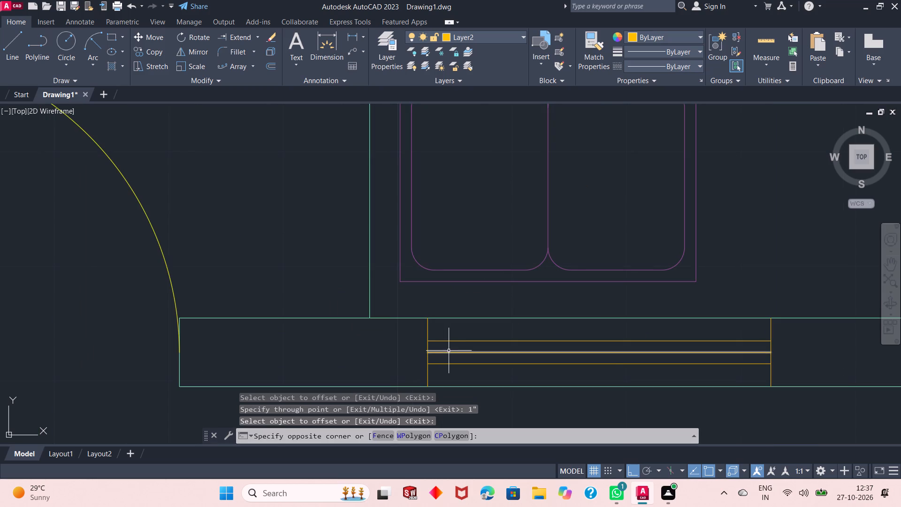
click(446, 353)
right_click(308, 329)
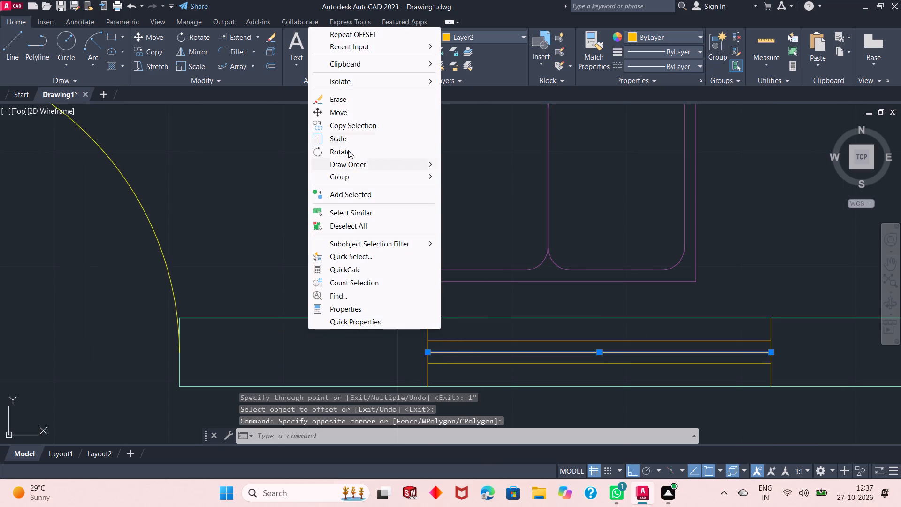
click(347, 98)
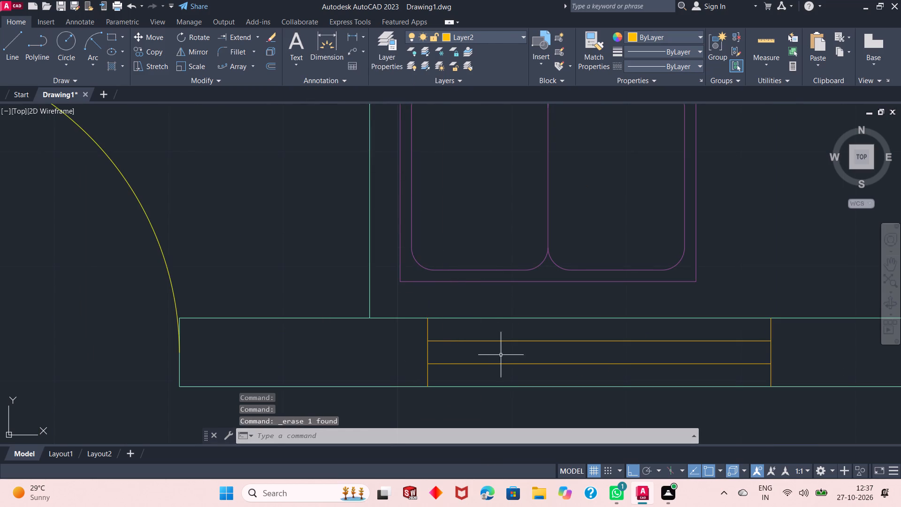
Examine the whole floor plan, including the rooms, front gate, staircase and window placement, for what is still missing.
scroll(501, 356, down, 4)
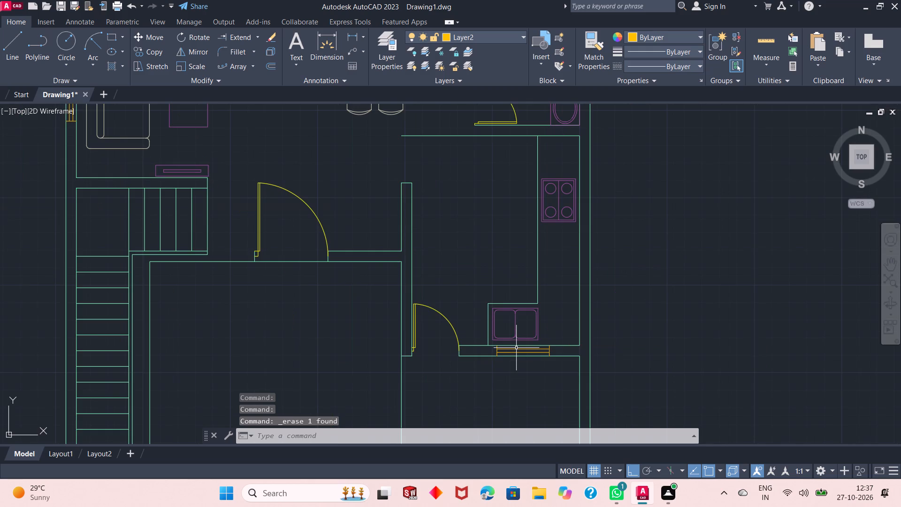
scroll(507, 288, down, 2)
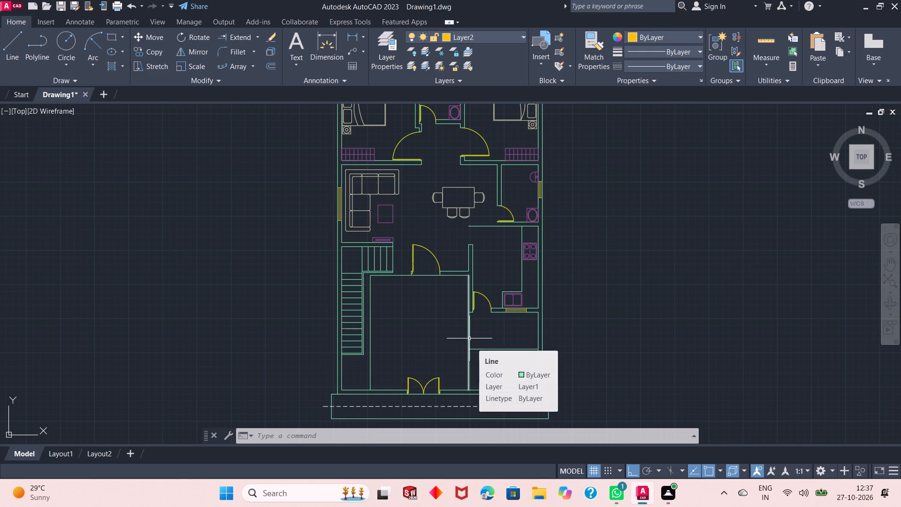
scroll(456, 310, down, 1)
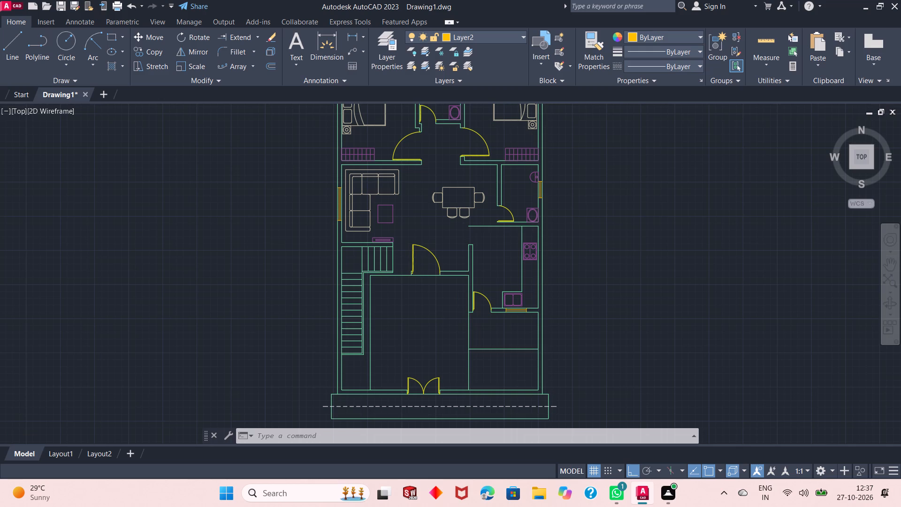
scroll(437, 347, up, 4)
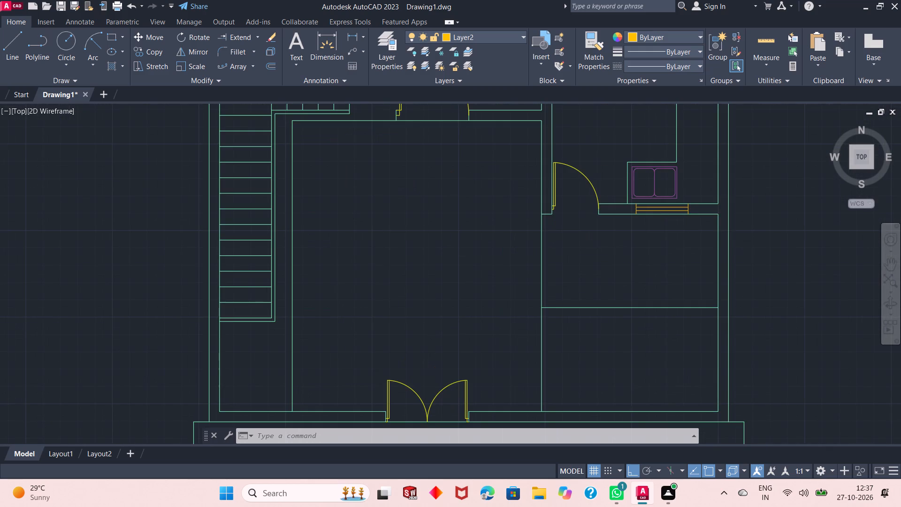
scroll(431, 320, up, 1)
scroll(431, 320, down, 2)
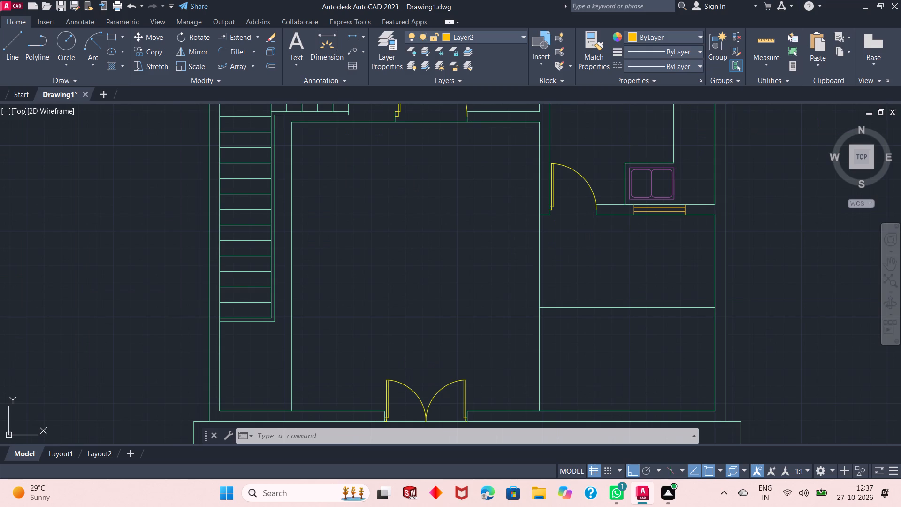
scroll(431, 320, down, 2)
scroll(483, 320, up, 1)
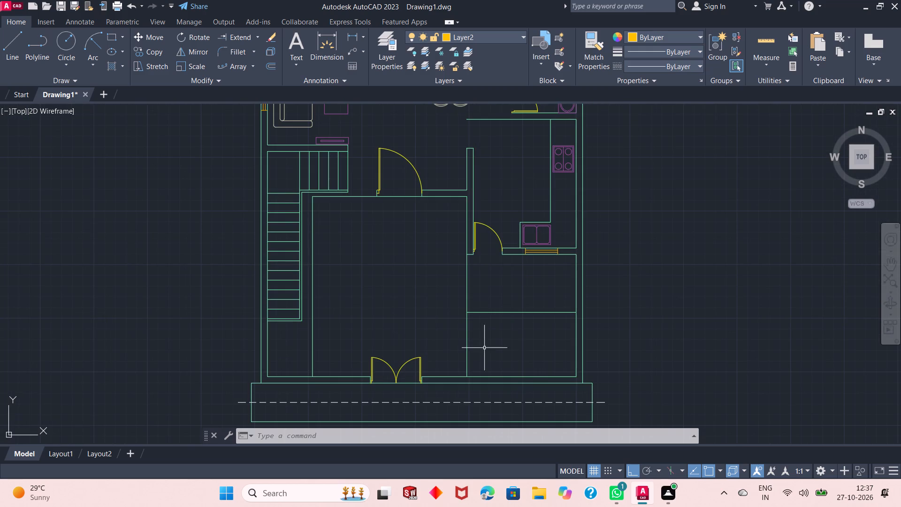
scroll(488, 358, down, 2)
scroll(465, 289, up, 1)
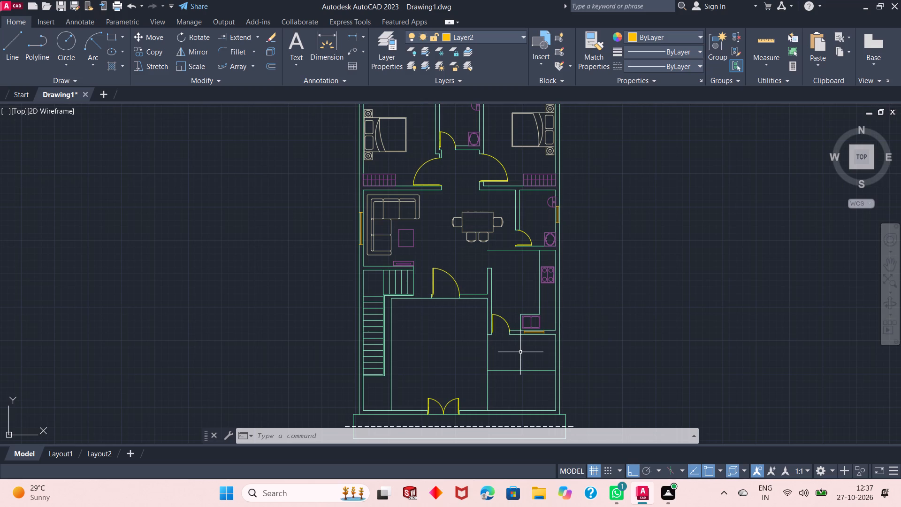
scroll(520, 352, down, 1)
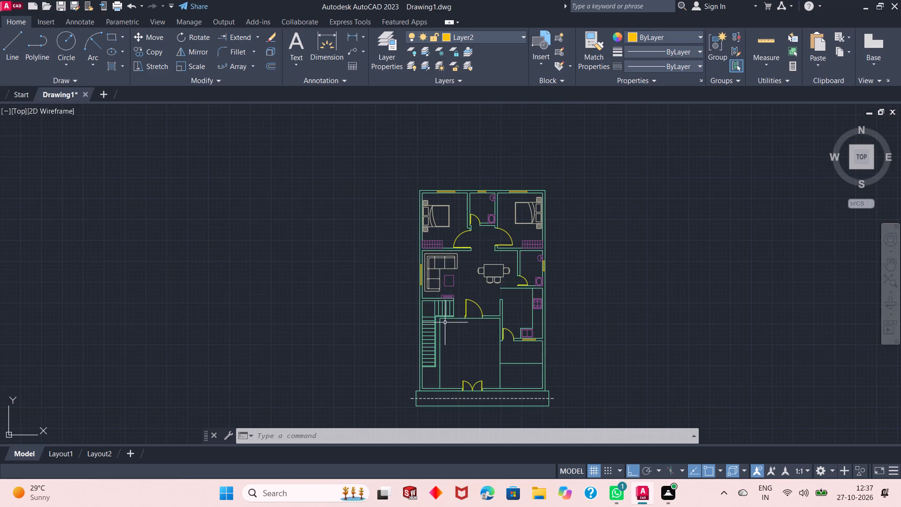
scroll(440, 344, up, 2)
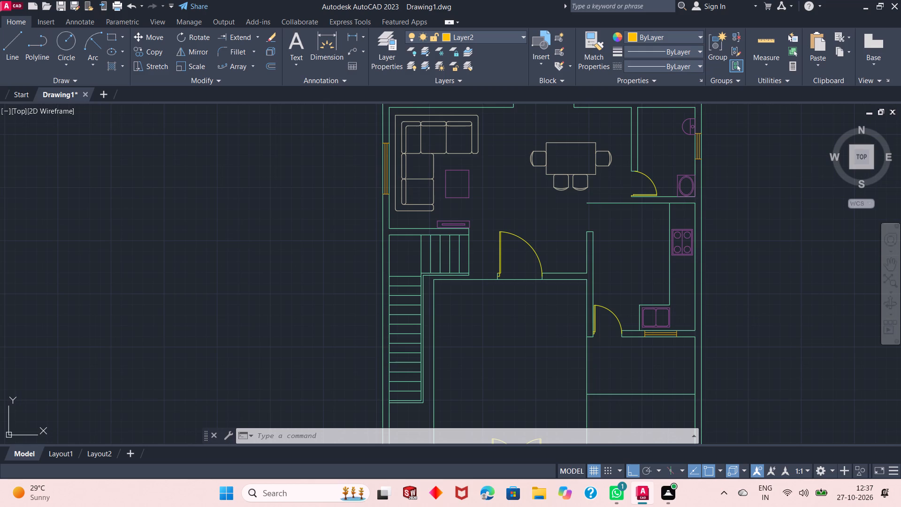
scroll(490, 215, down, 1)
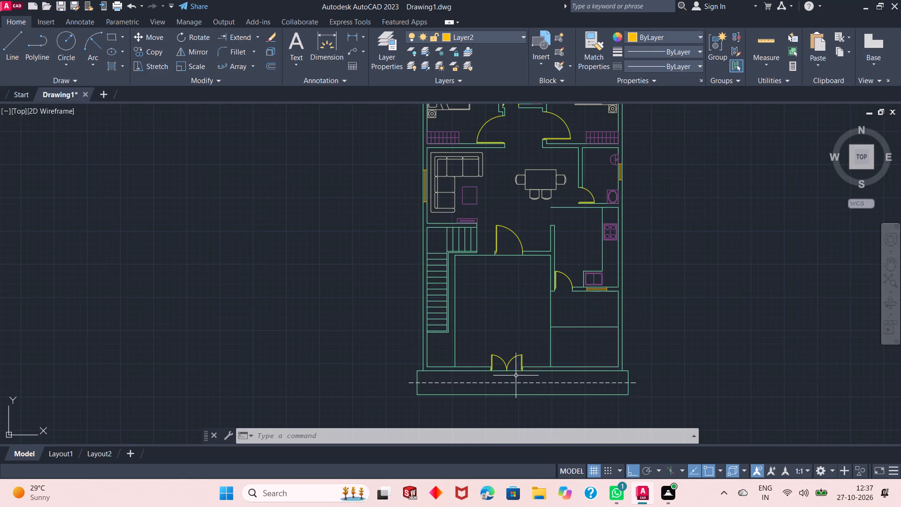
scroll(519, 393, up, 2)
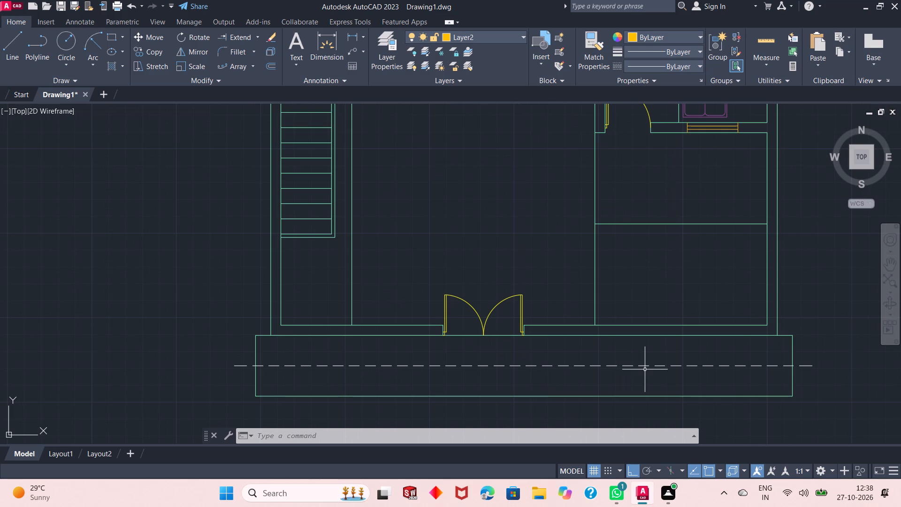
scroll(629, 364, down, 2)
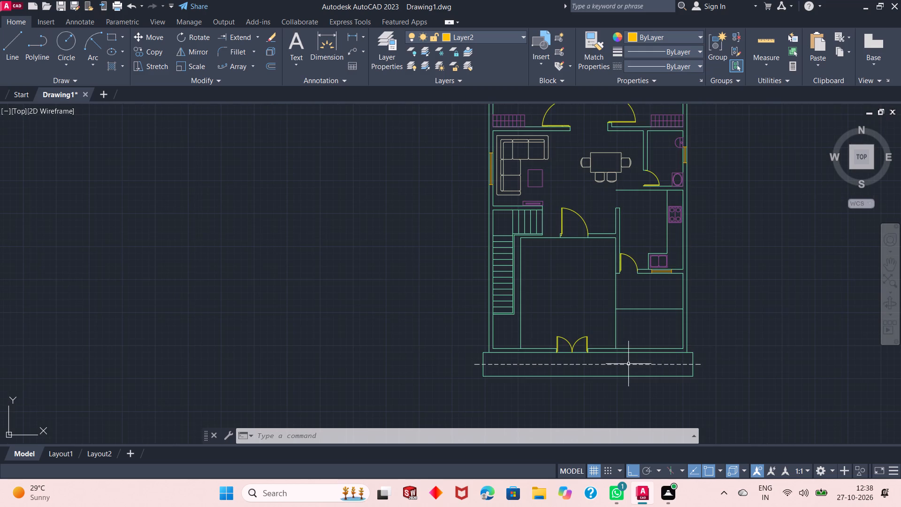
scroll(584, 243, up, 1)
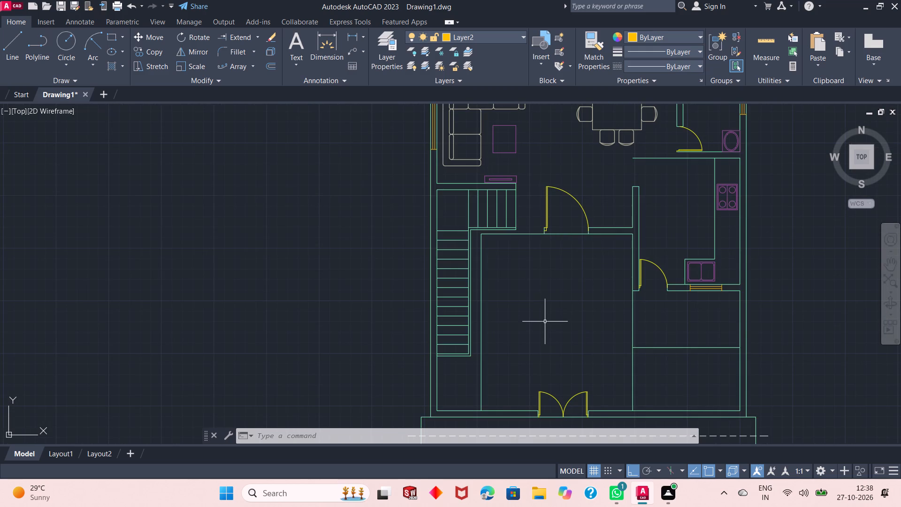
scroll(531, 367, down, 2)
scroll(565, 224, up, 1)
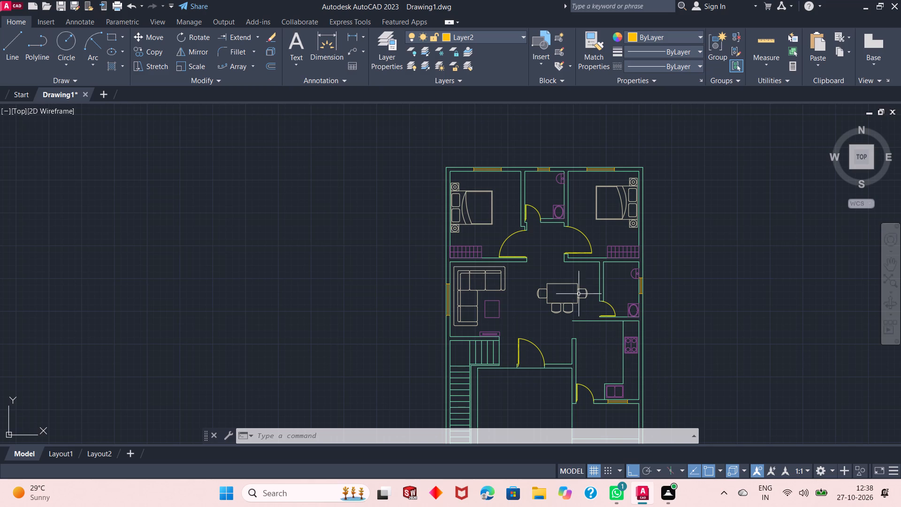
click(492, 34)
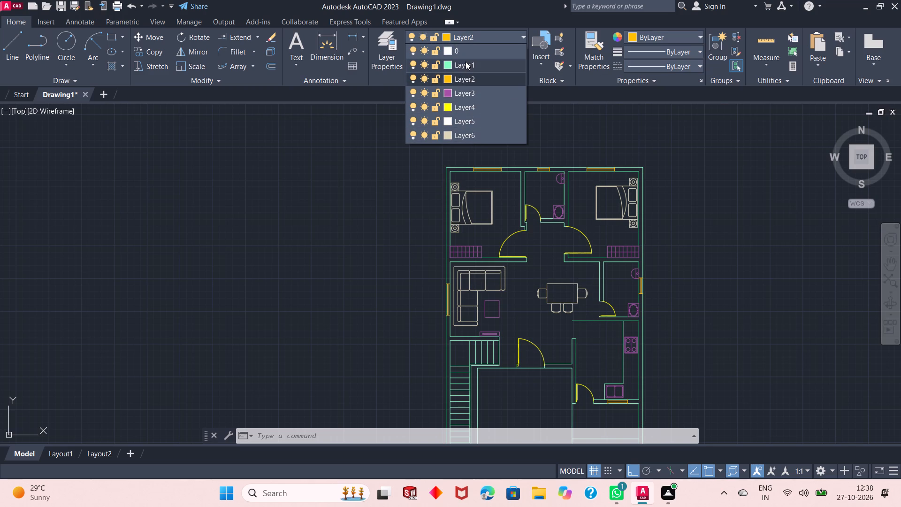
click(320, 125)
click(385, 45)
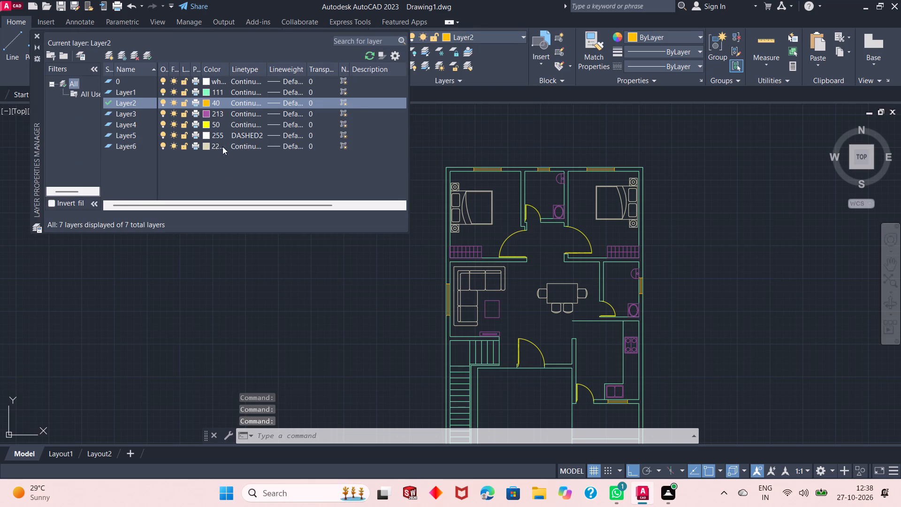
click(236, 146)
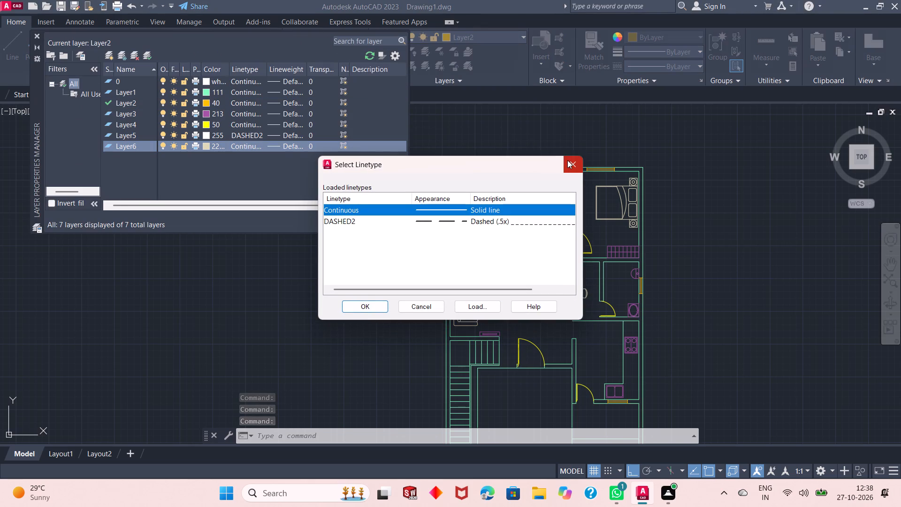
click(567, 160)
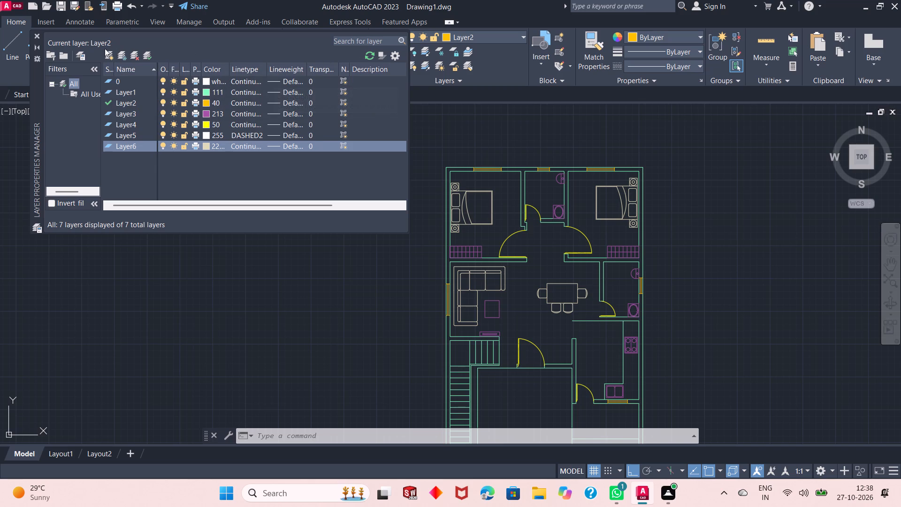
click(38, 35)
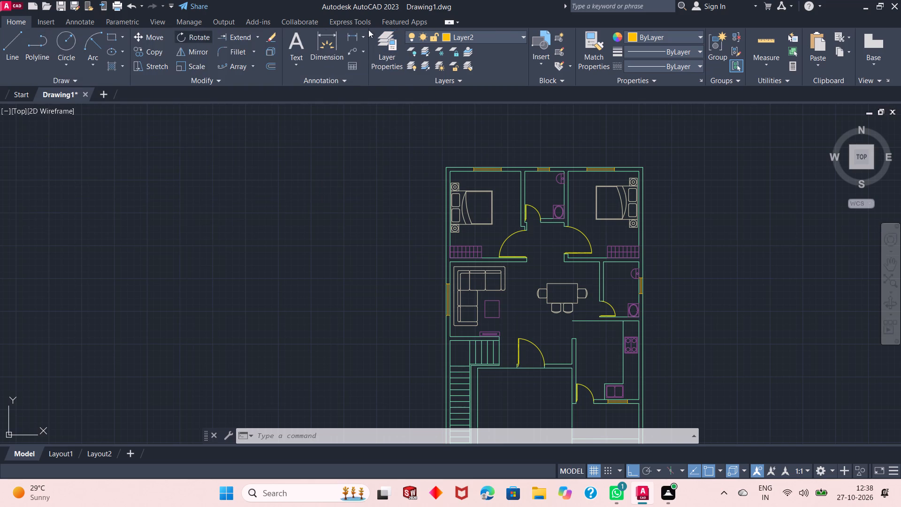
Make layer 0 the current layer.
click(489, 37)
click(480, 53)
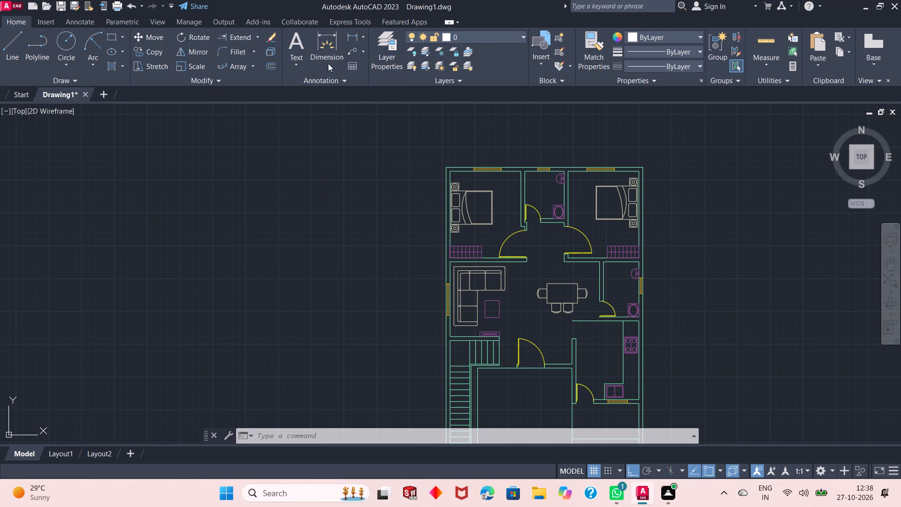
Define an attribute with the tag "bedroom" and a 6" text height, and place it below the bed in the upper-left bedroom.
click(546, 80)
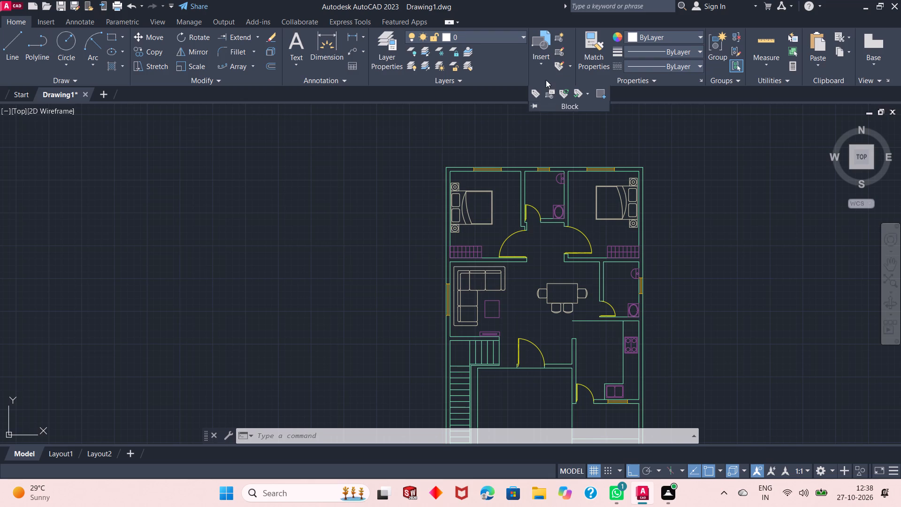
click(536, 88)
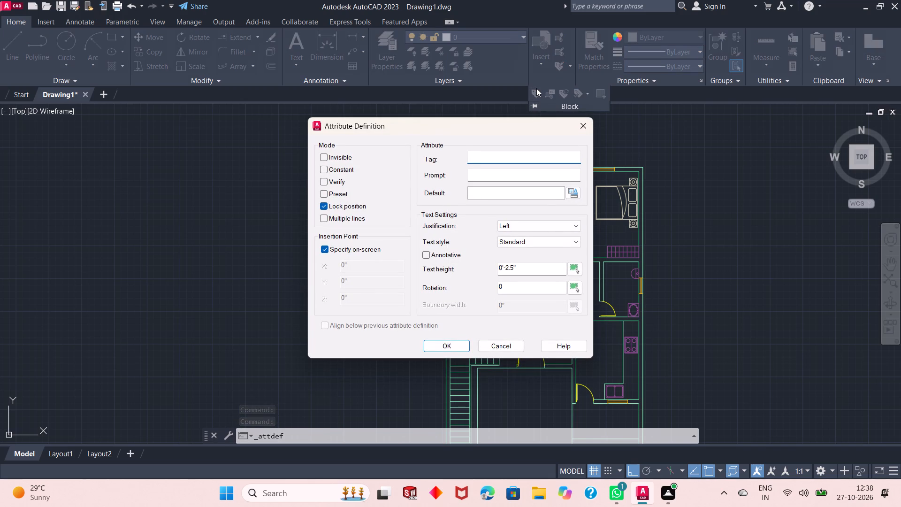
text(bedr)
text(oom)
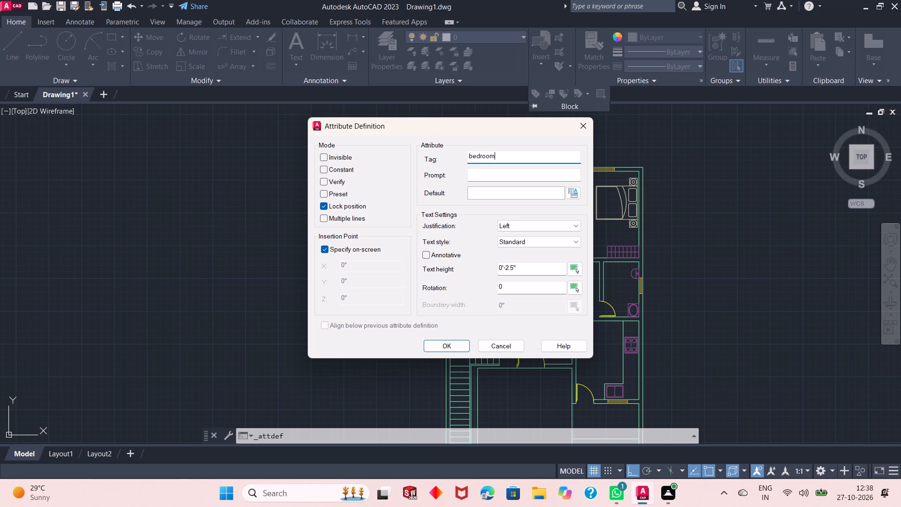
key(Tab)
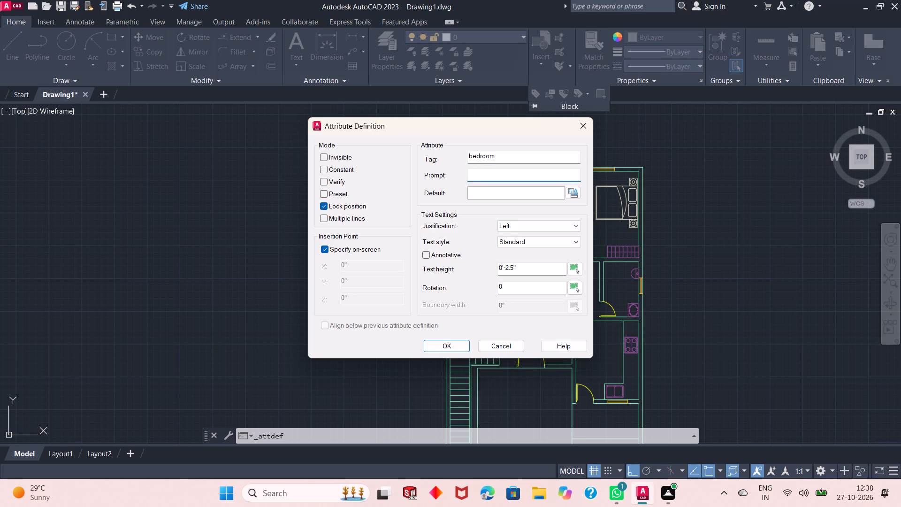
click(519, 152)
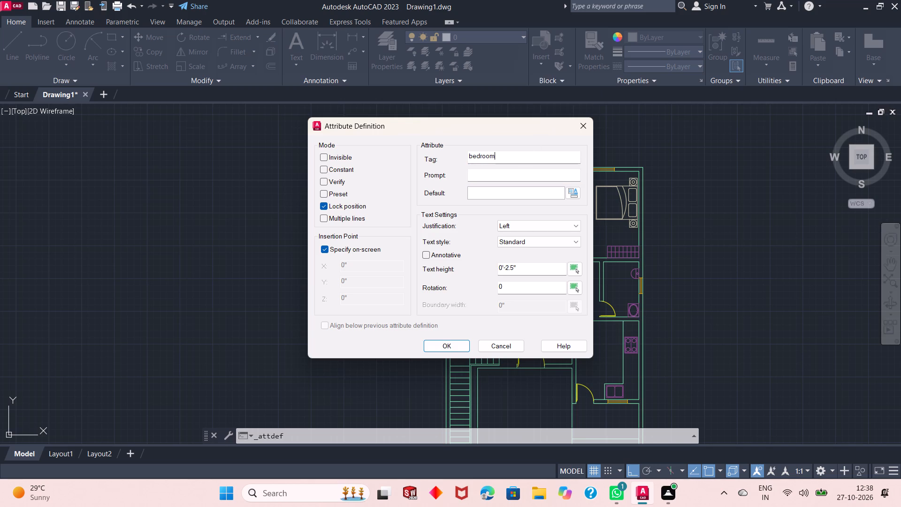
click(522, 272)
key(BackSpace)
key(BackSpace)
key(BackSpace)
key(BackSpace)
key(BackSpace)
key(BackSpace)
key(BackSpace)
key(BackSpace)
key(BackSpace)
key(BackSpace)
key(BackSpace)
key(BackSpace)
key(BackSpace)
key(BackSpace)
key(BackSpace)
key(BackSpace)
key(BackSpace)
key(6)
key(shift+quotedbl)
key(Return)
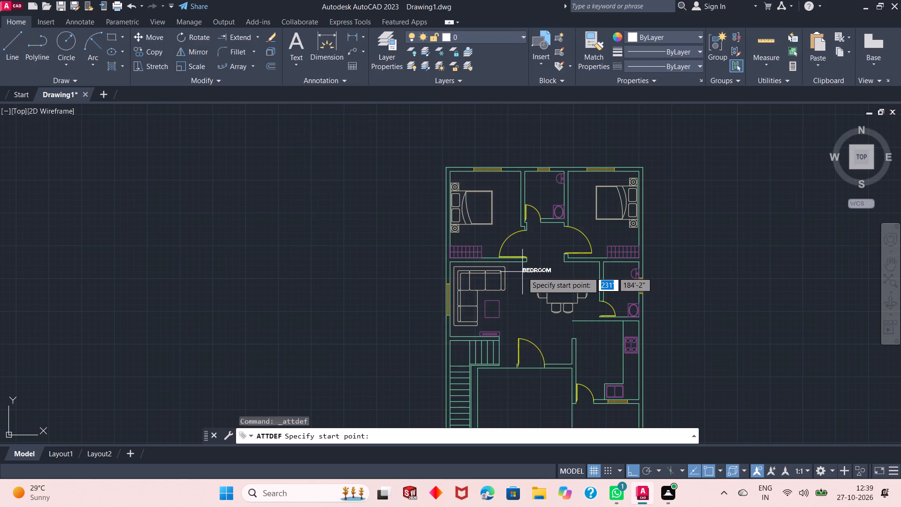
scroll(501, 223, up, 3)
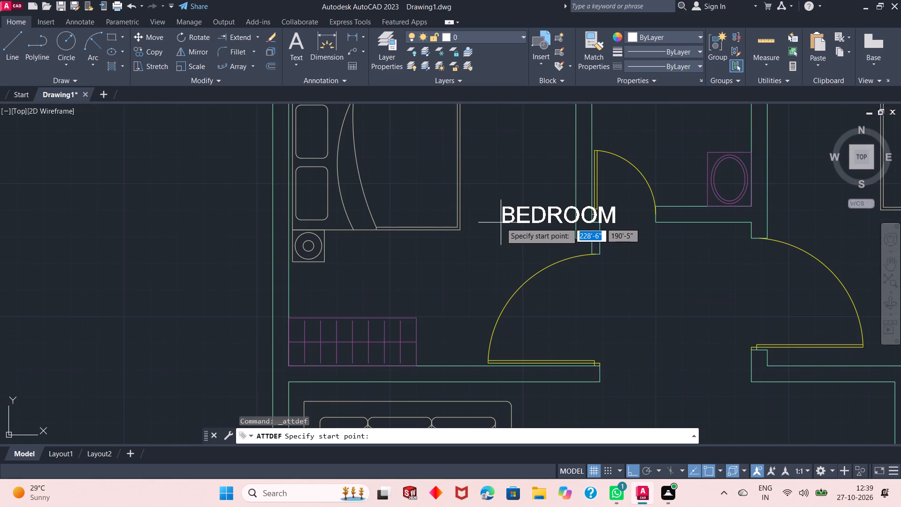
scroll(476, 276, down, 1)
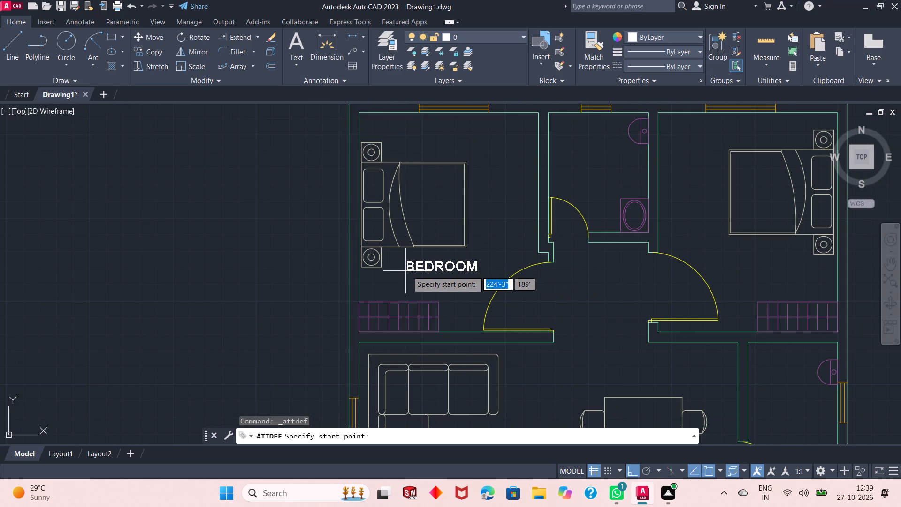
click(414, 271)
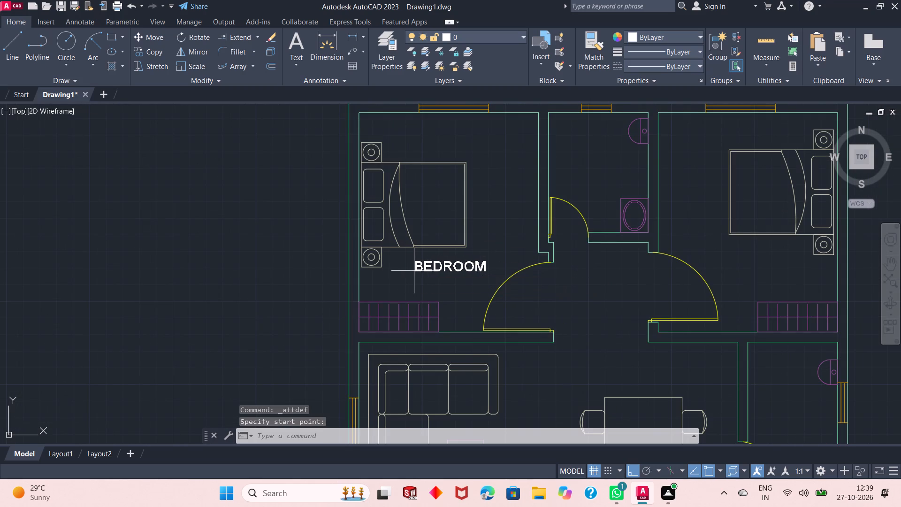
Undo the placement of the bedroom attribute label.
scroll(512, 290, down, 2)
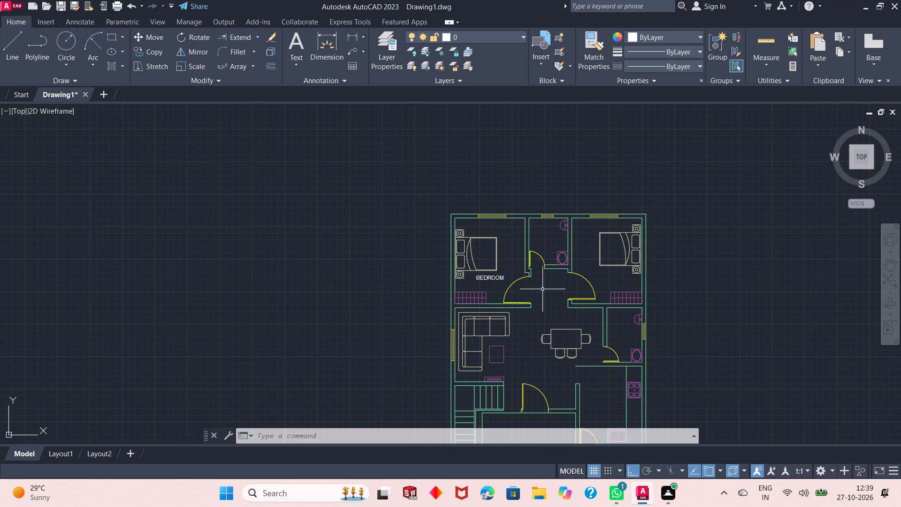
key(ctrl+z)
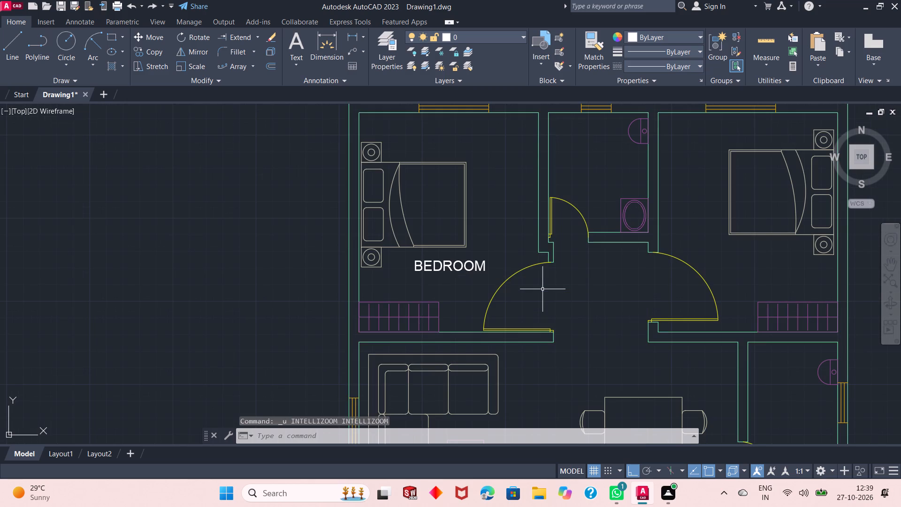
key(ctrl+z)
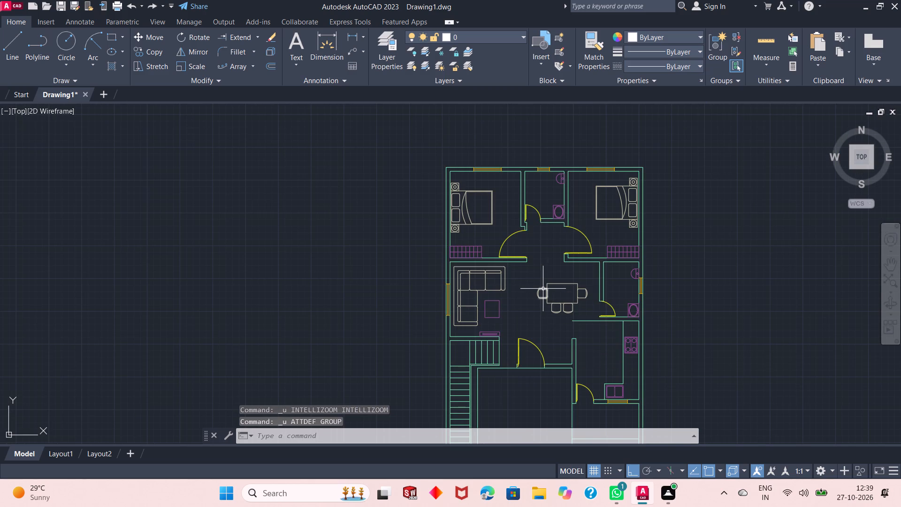
Define an attribute with the tag "BEDROOM1" and a 6" text height, and place it below the bed in the upper-left bedroom.
click(546, 78)
click(541, 90)
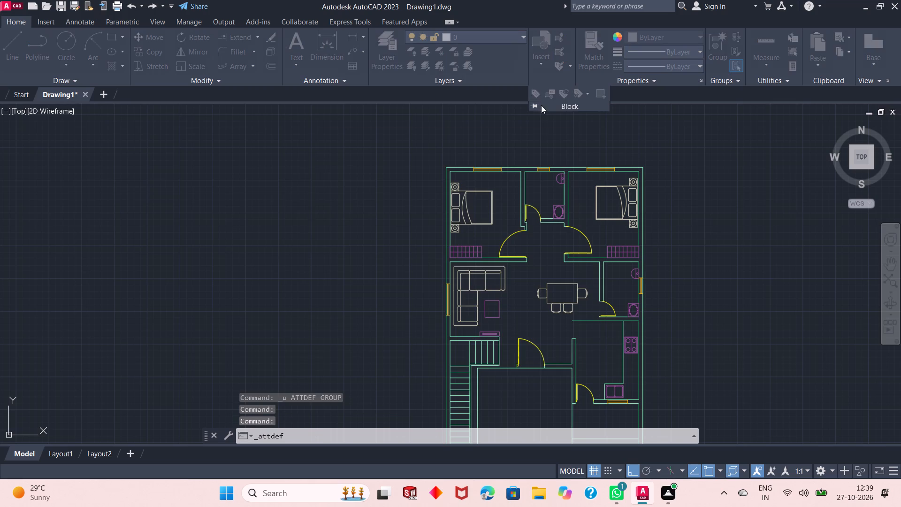
text(BEDROOM1)
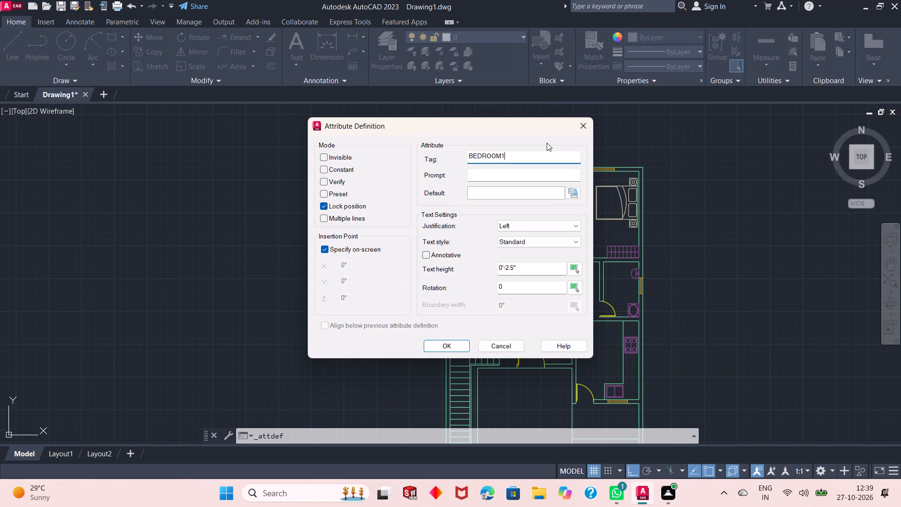
click(544, 277)
click(545, 269)
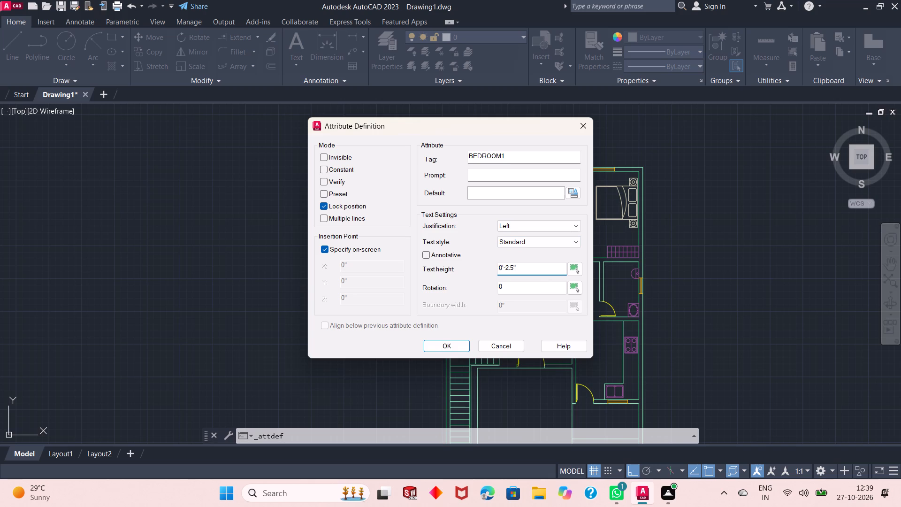
key(BackSpace)
key(BackSpace)
key(BackSpace)
key(BackSpace)
key(BackSpace)
key(BackSpace)
key(BackSpace)
key(BackSpace)
key(BackSpace)
key(BackSpace)
key(BackSpace)
key(BackSpace)
key(6)
key(shift+quotedbl)
key(Return)
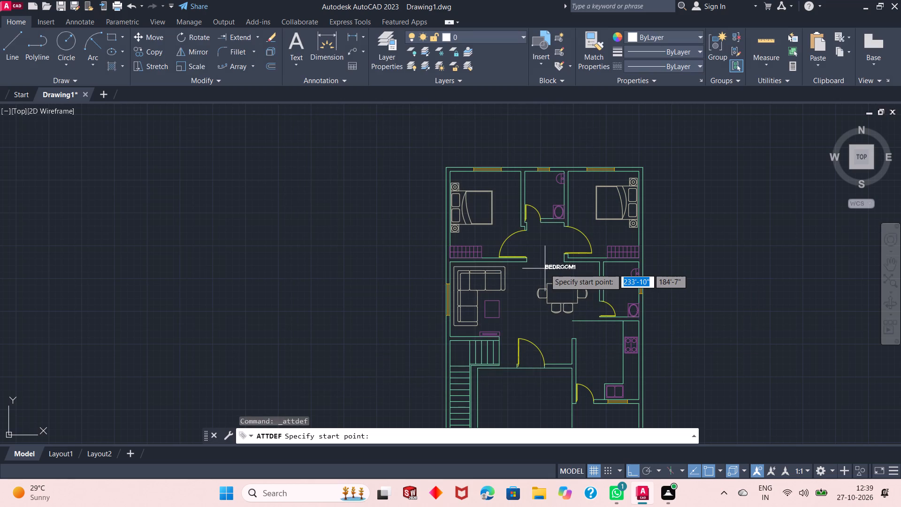
scroll(474, 222, up, 2)
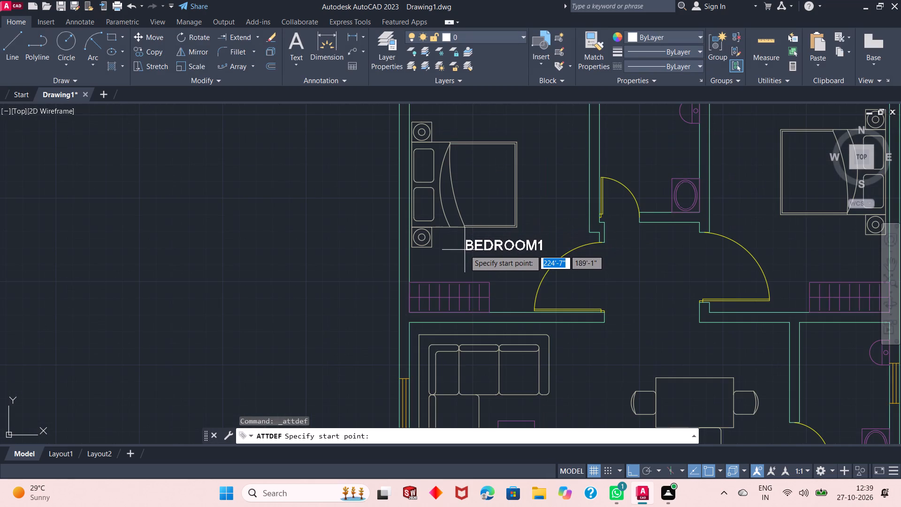
click(464, 251)
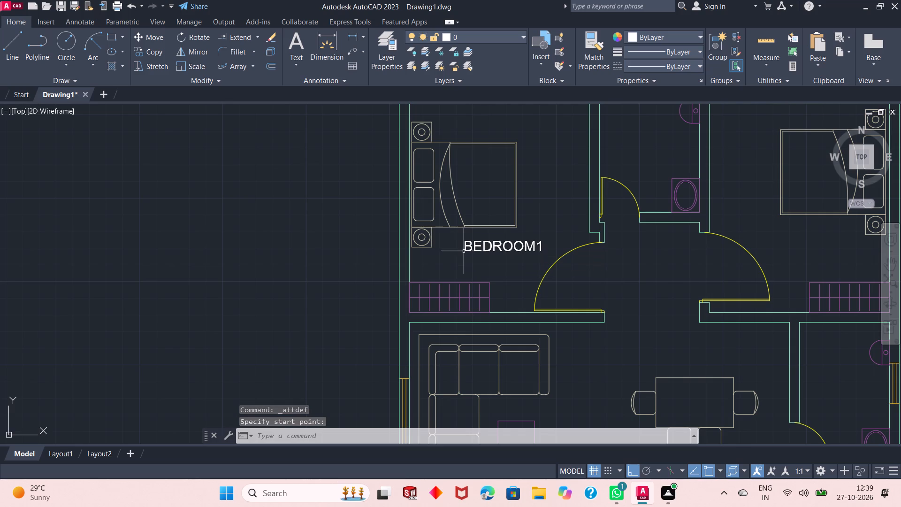
Define an attribute with the tag 11'0"X12'0" and place it directly beneath the BEDROOM1 label, roughly centred under it.
key(Return)
text(11)
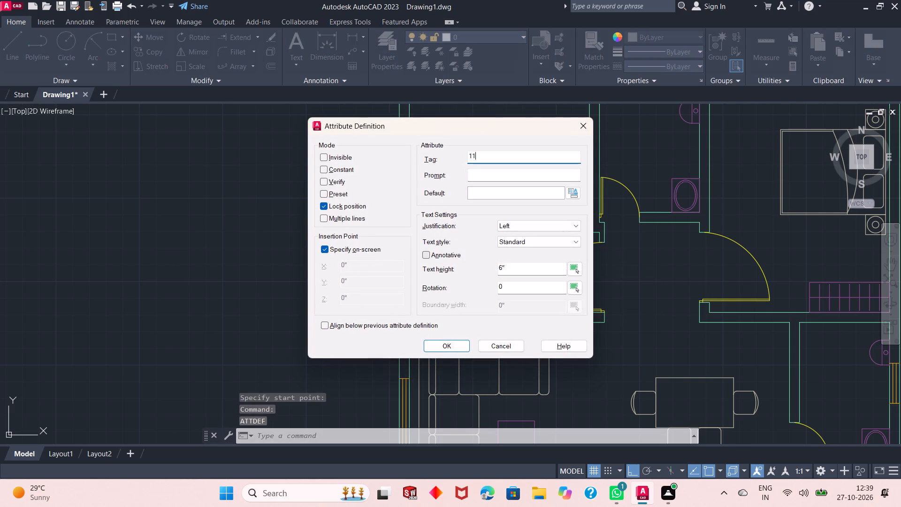
key(apostrophe)
text(0")
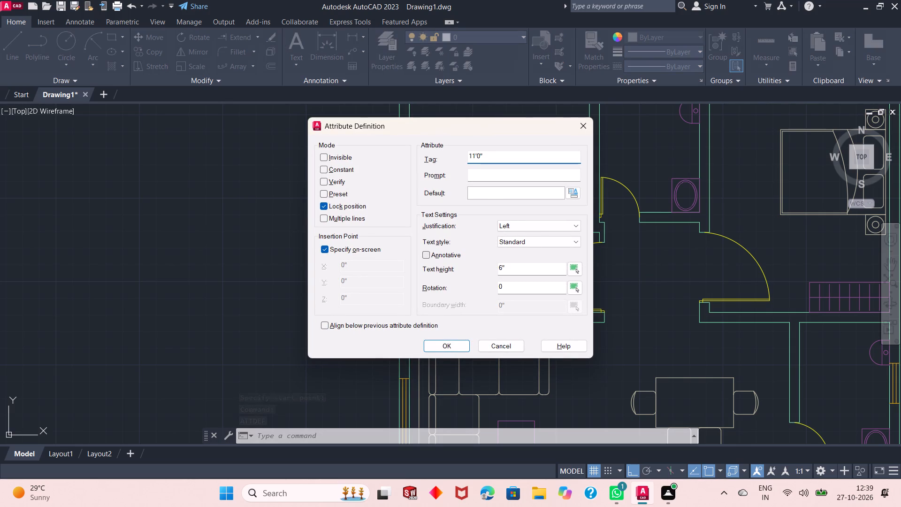
key(x)
text(12'0")
key(Return)
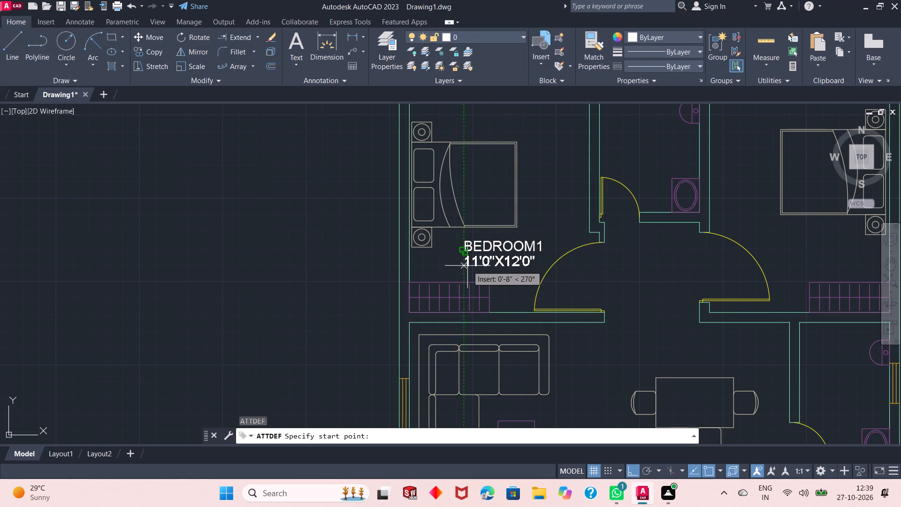
scroll(470, 265, up, 1)
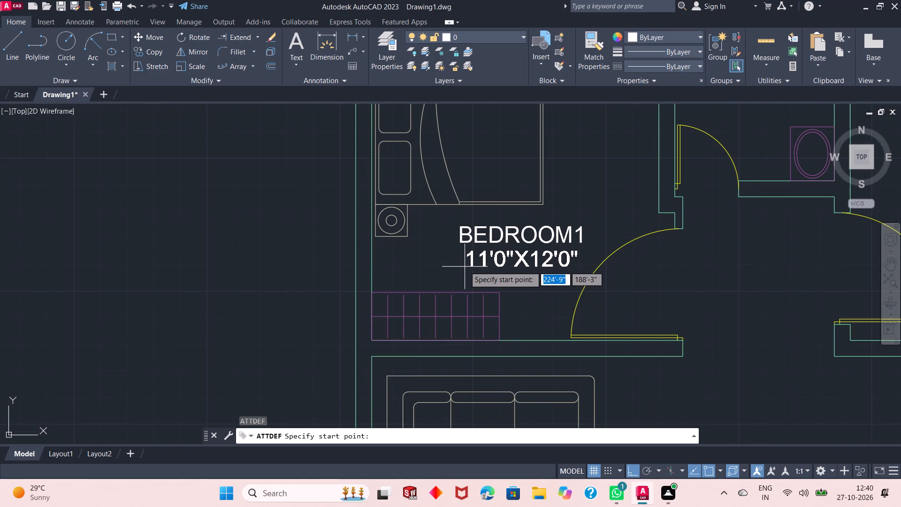
click(463, 265)
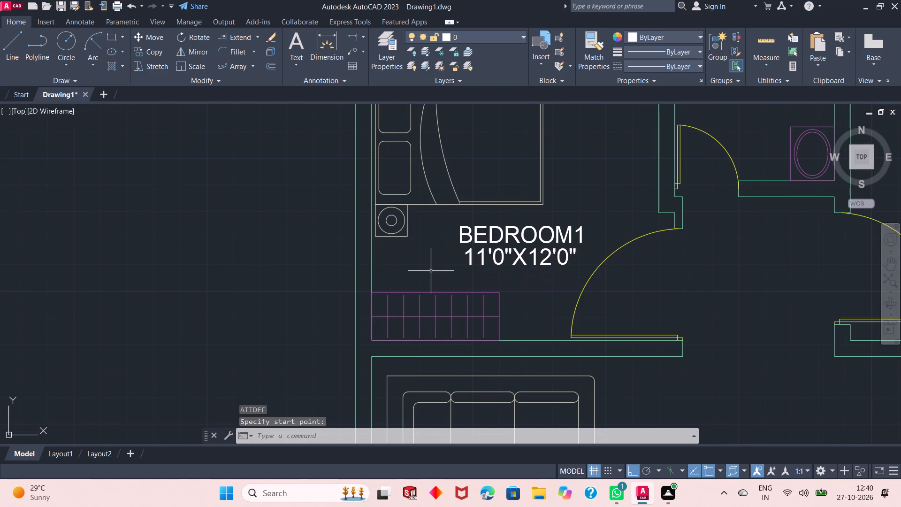
Define an attribute with the tag ATT.TOILET and place it in the upper middle of the toilet between the two bedrooms.
scroll(430, 270, down, 1)
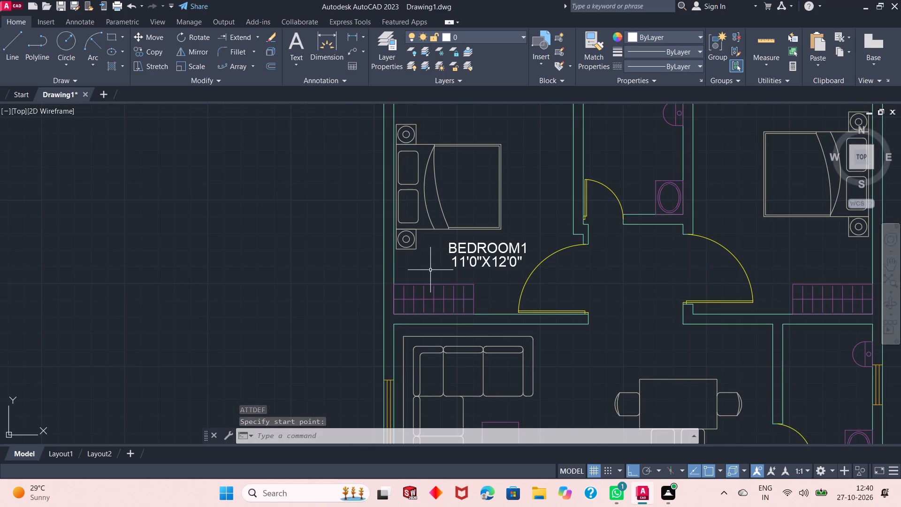
scroll(430, 270, down, 1)
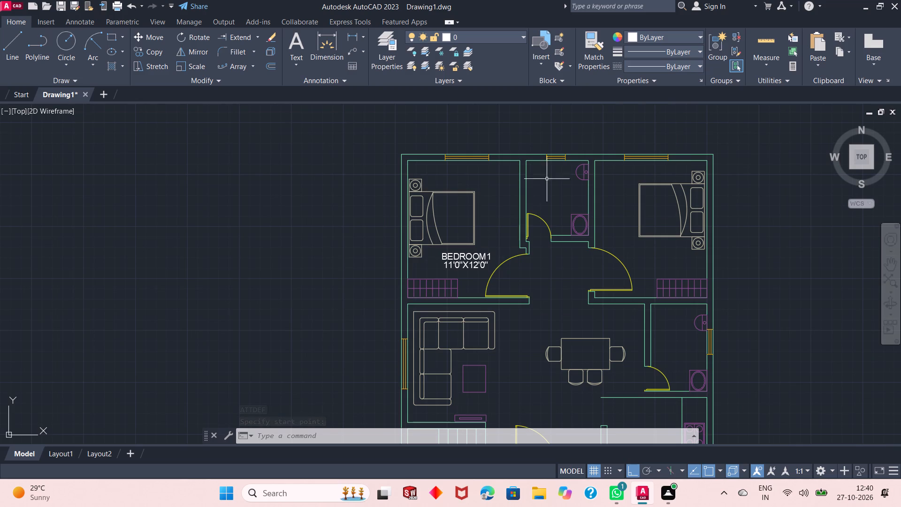
scroll(579, 156, up, 2)
key(Return)
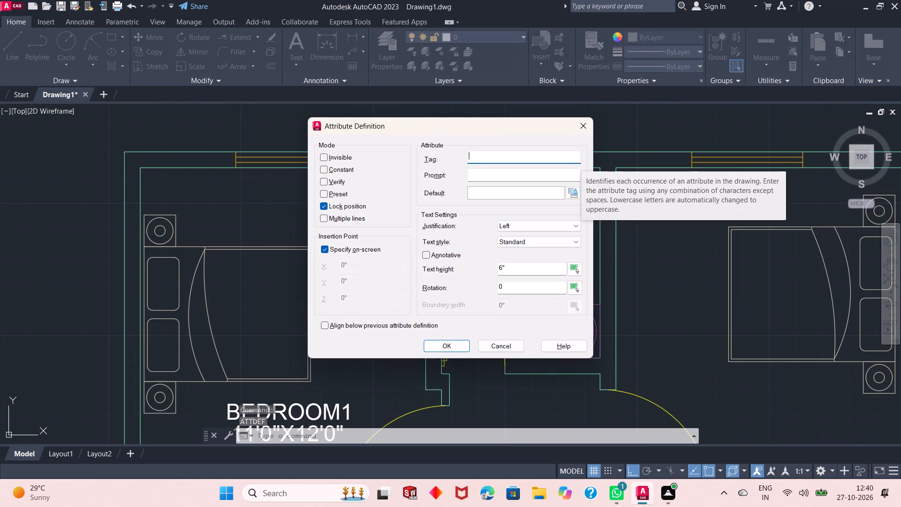
key(a)
text(TT)
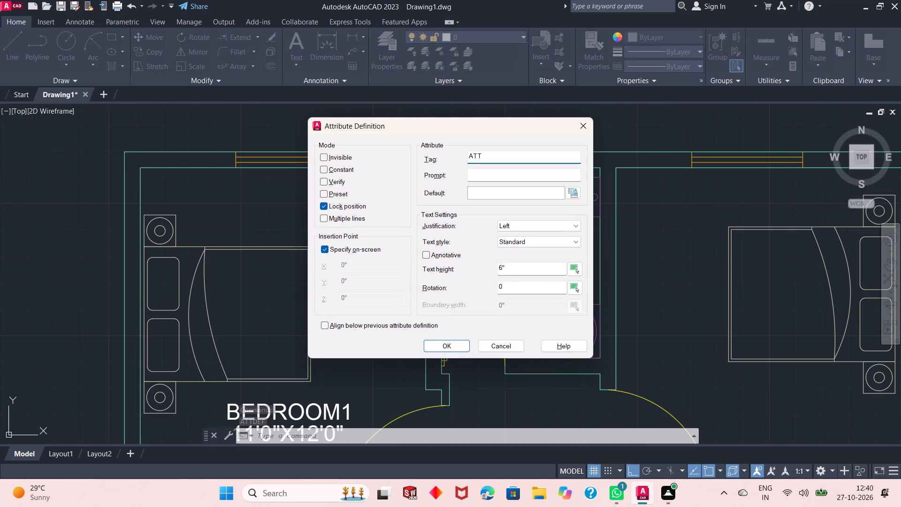
text(.TOILET)
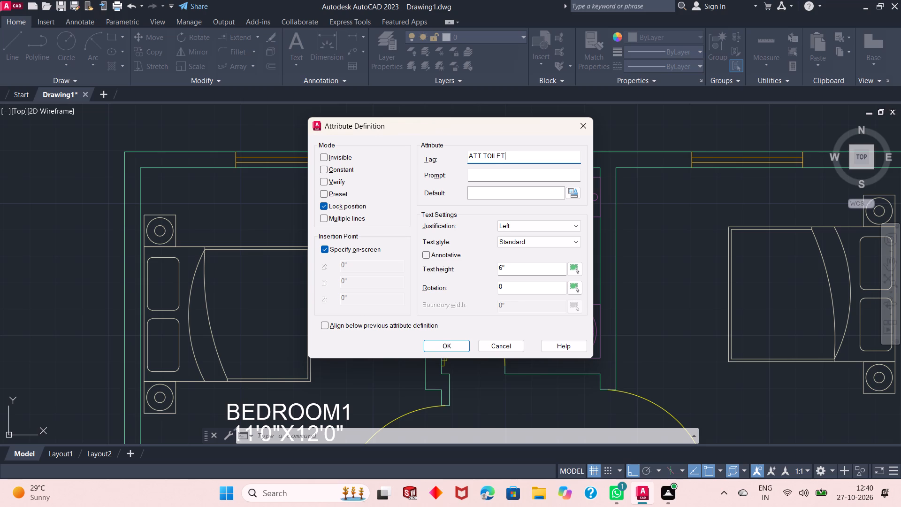
key(Return)
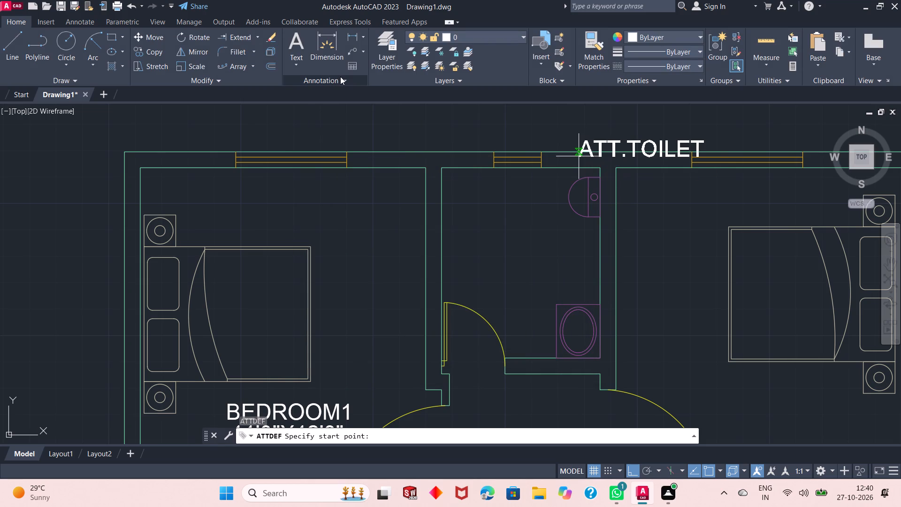
click(456, 247)
Define an attribute with the tag 5'0"X7'0" and place it directly beneath the ATT.TOILET label, roughly centred under it.
scroll(452, 229, down, 1)
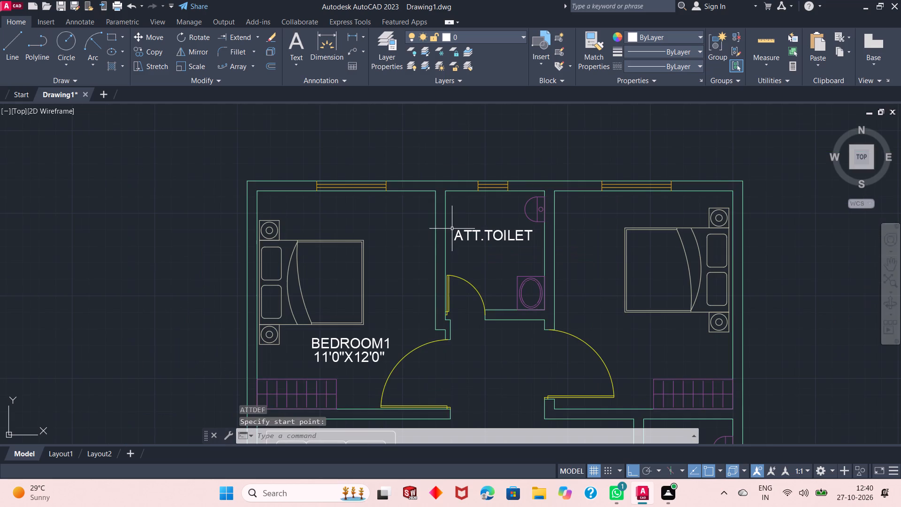
scroll(452, 228, down, 2)
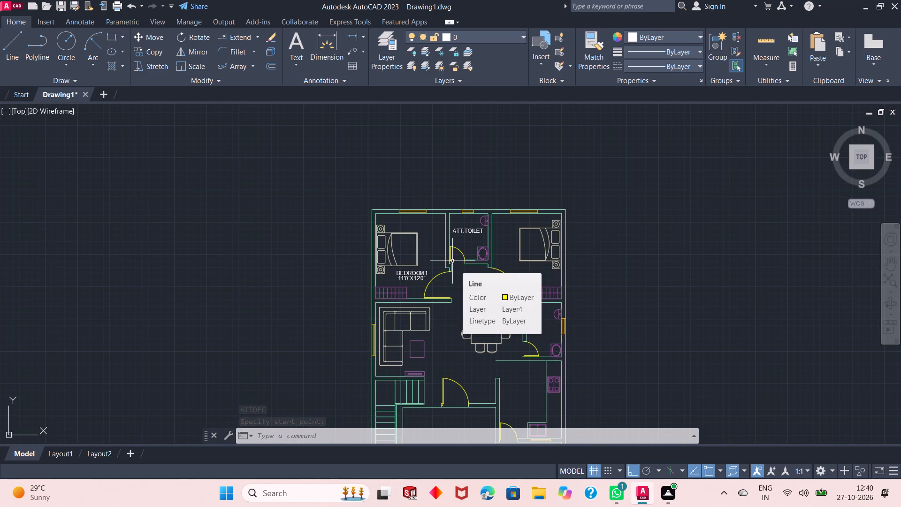
key(Return)
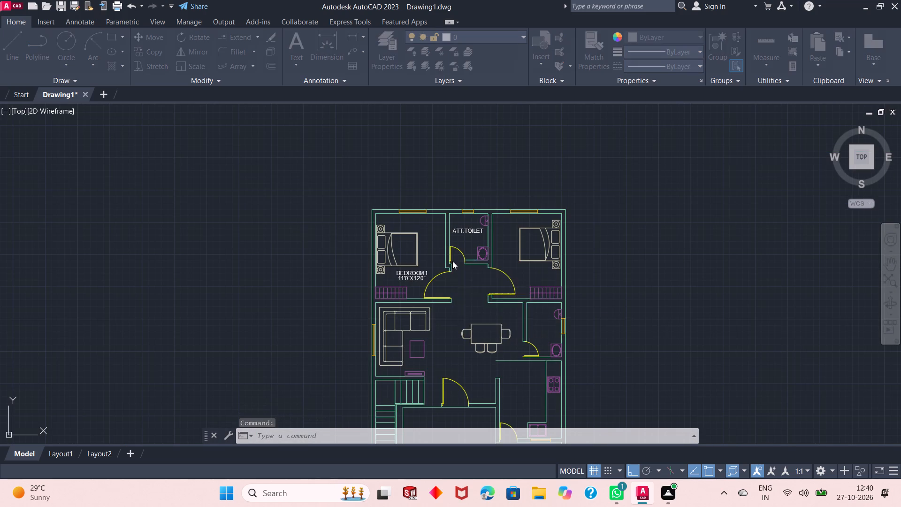
text(5'0")
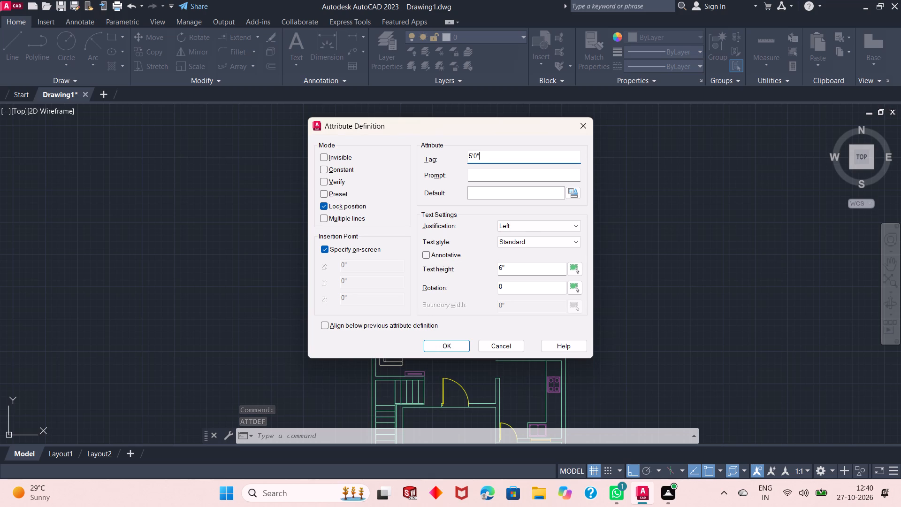
key(x)
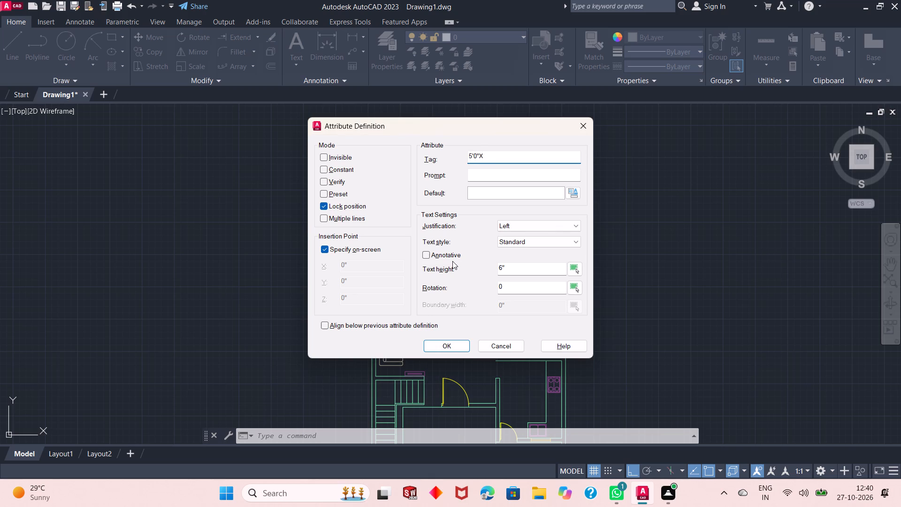
text(7'0)
key(shift+quotedbl)
key(Return)
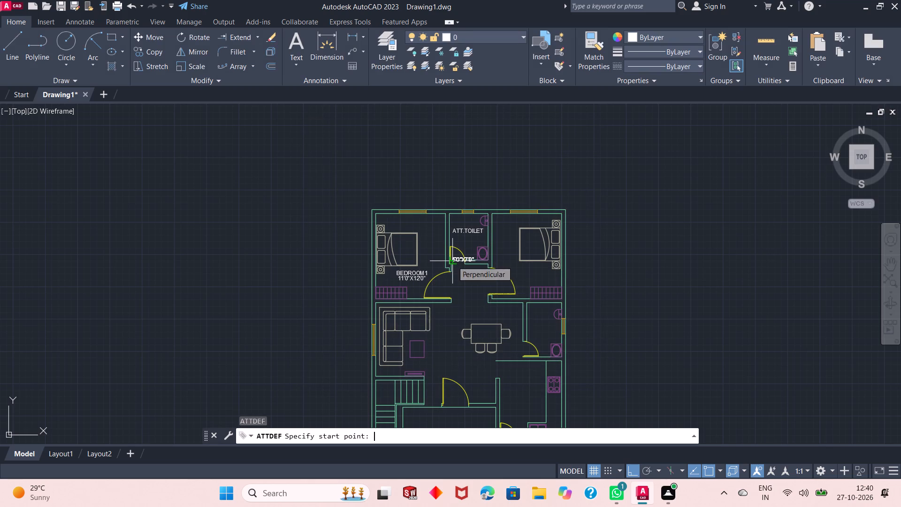
scroll(460, 237, up, 4)
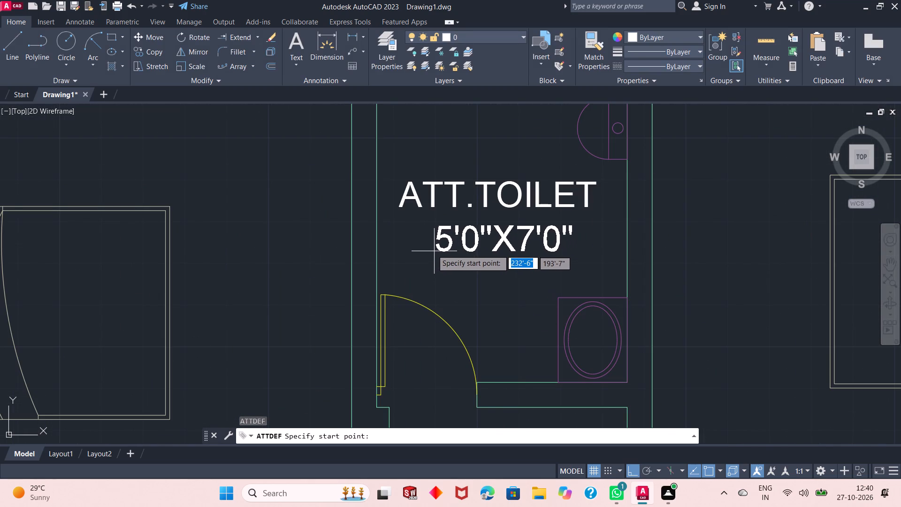
click(425, 247)
Define an attribute with the tag BEDROOM2 and place it below the bed in the upper-right bedroom.
scroll(424, 223, down, 2)
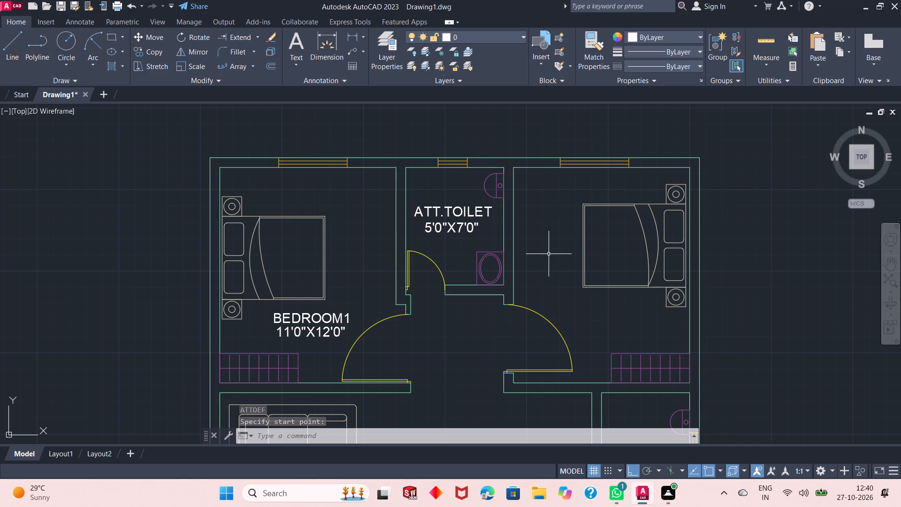
key(Return)
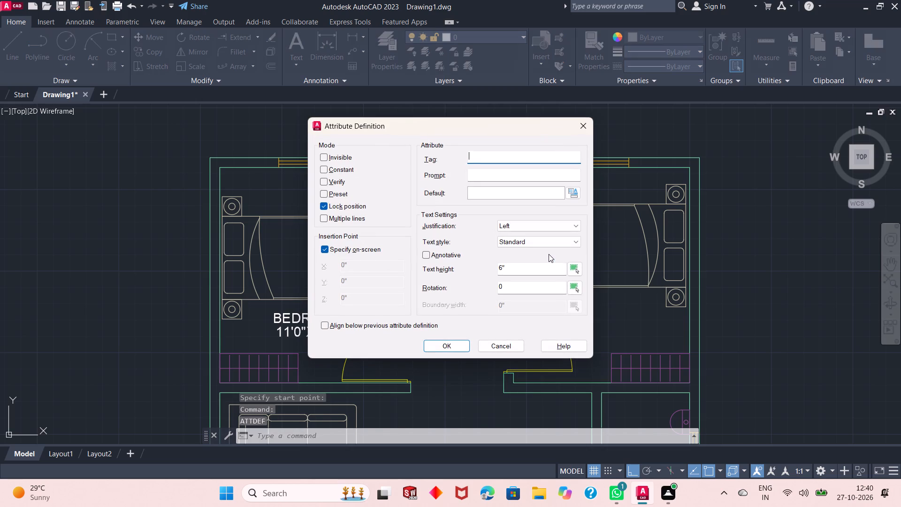
text(BEDR)
text(OOM)
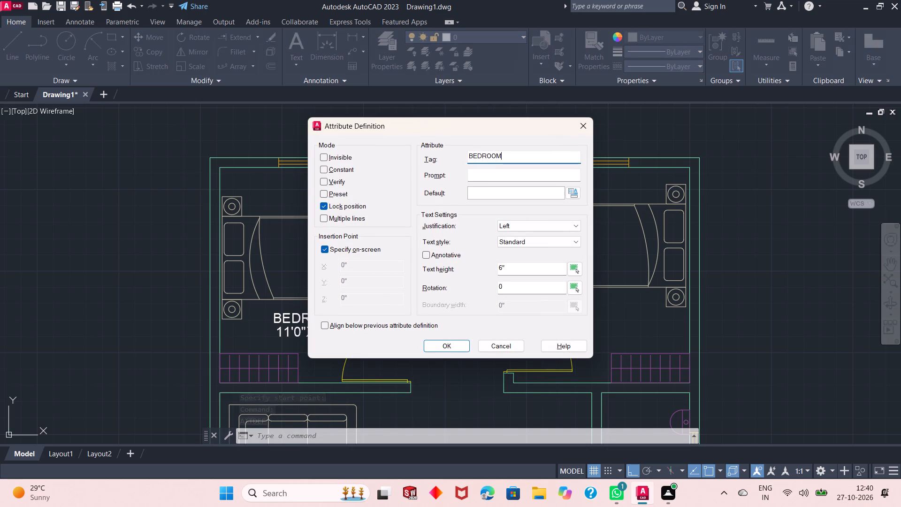
key(2)
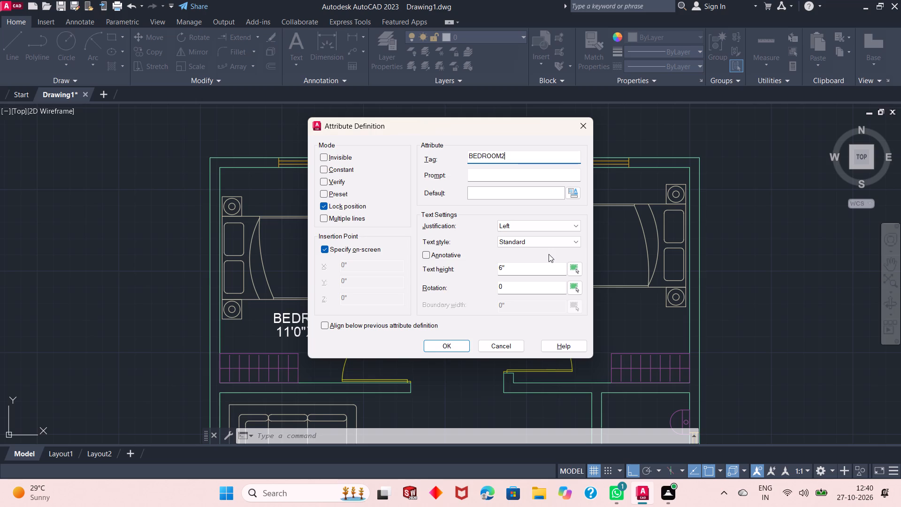
key(Return)
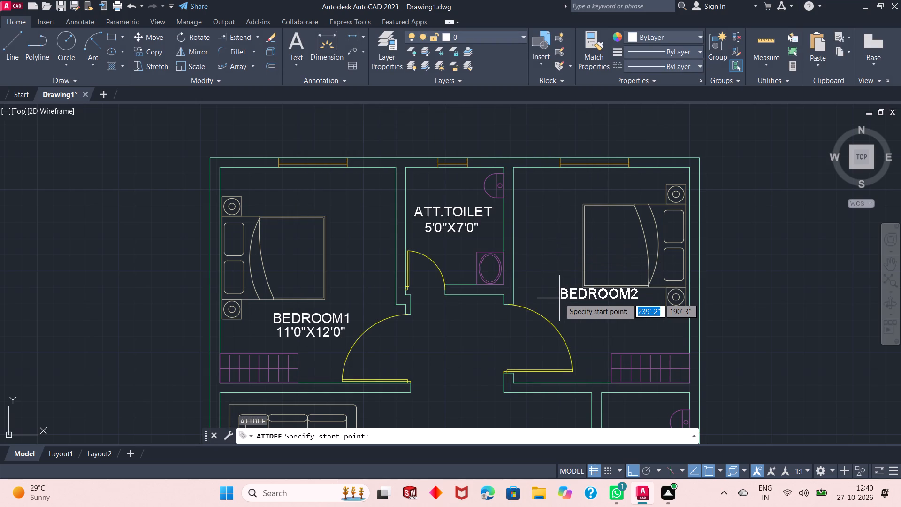
scroll(559, 299, up, 1)
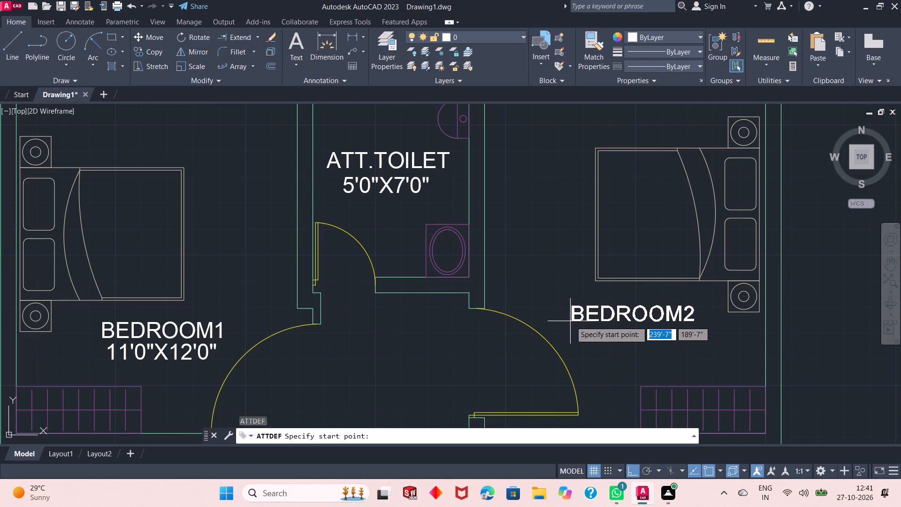
click(577, 317)
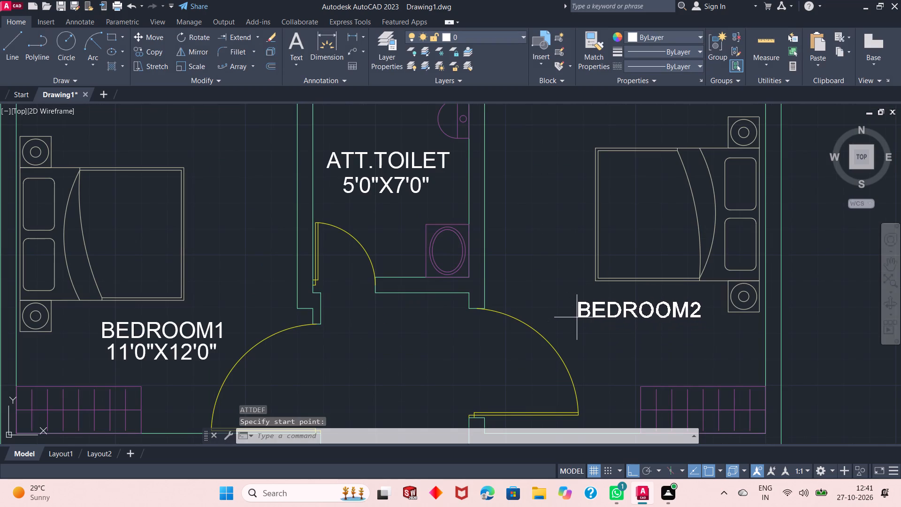
Define an attribute with the tag 11'0"X12'0" and place it directly beneath the BEDROOM2 label, roughly centred under it.
key(Return)
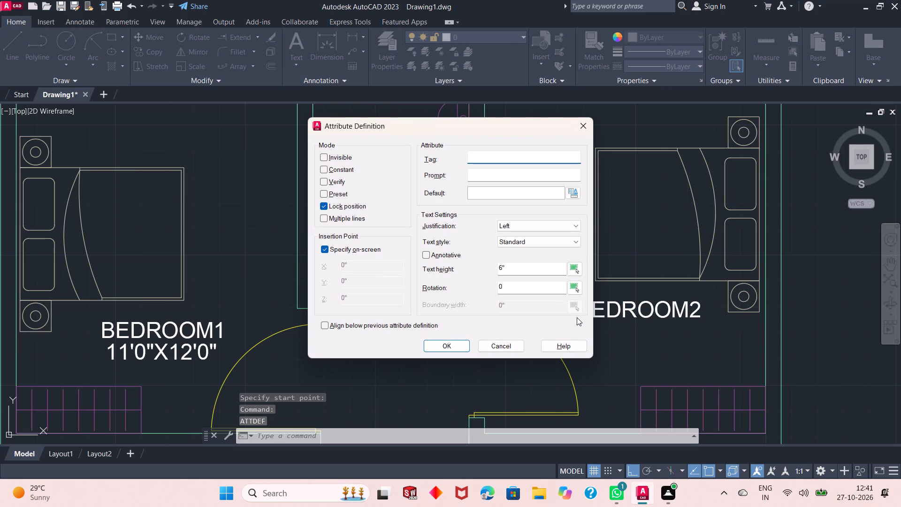
text(11'0)
key(shift+quotedbl)
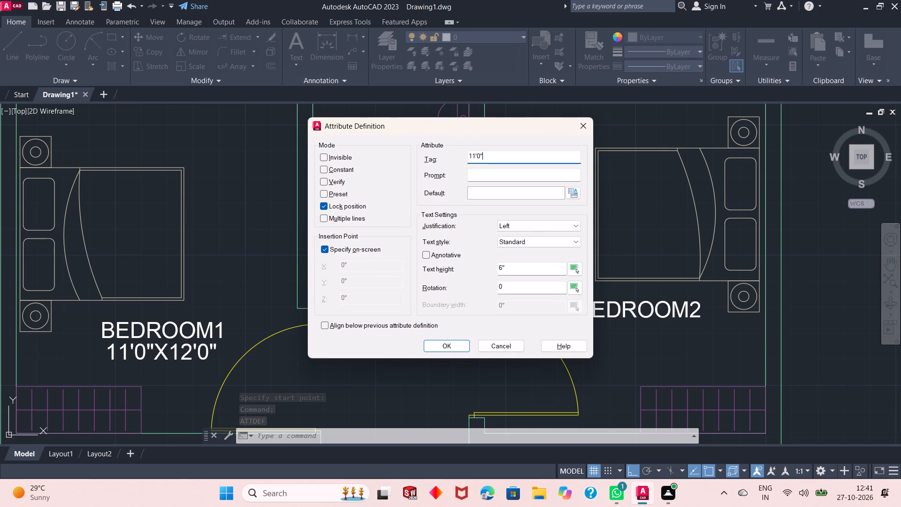
key(x)
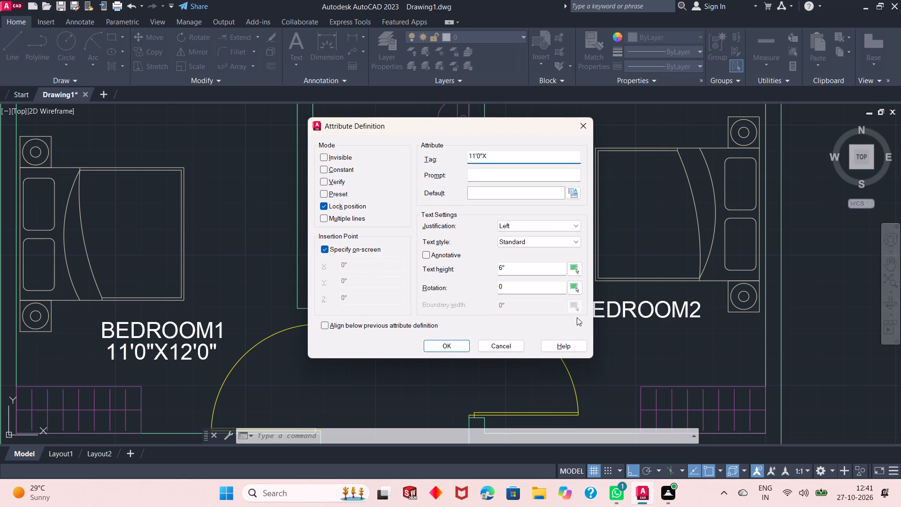
text(12'0")
key(Return)
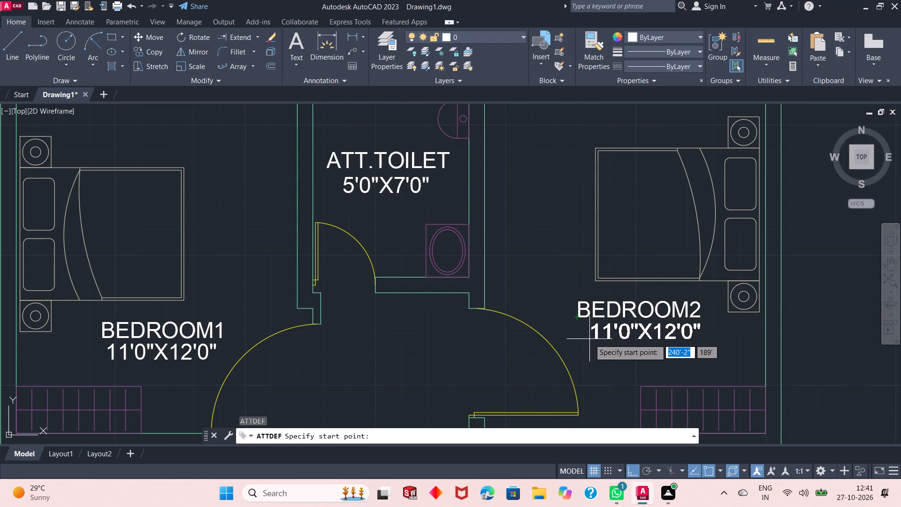
scroll(582, 338, up, 1)
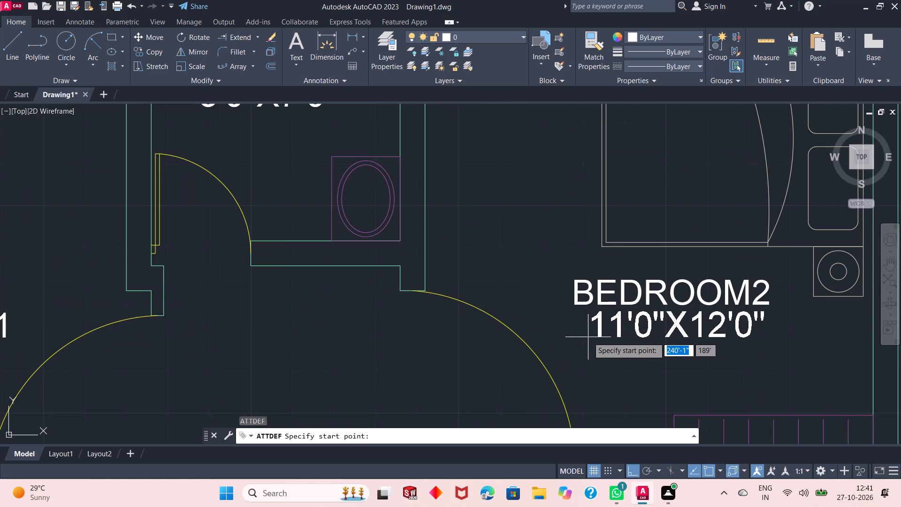
click(584, 341)
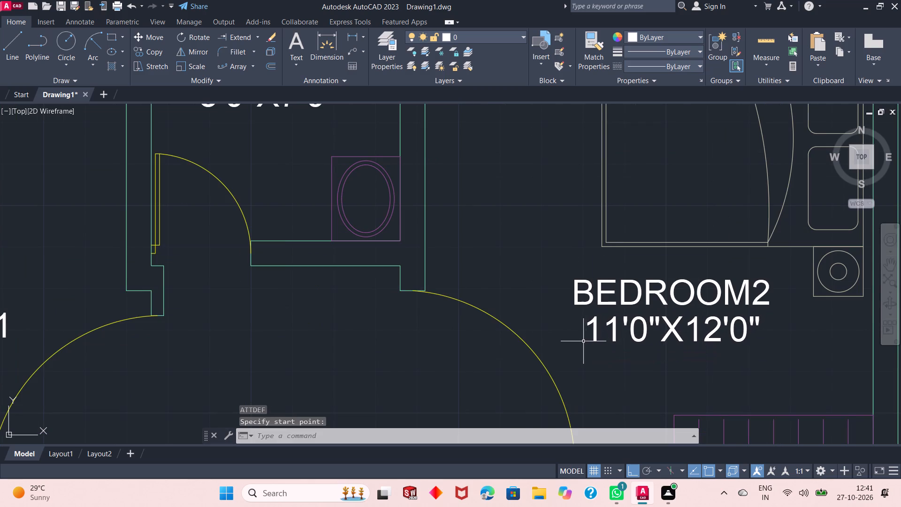
Define an attribute with the tag LIVING and place it in the living room, just off the coffee table's lower-right corner.
scroll(592, 290, down, 1)
scroll(627, 272, down, 1)
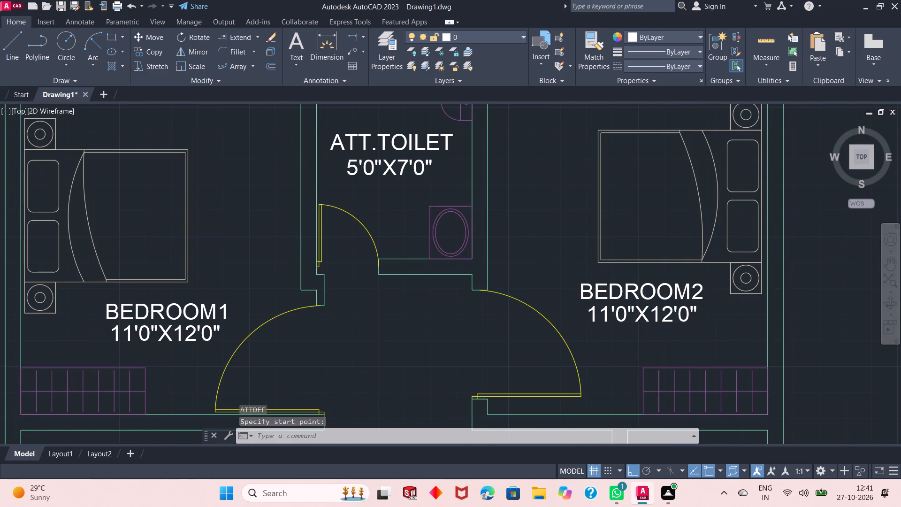
scroll(627, 272, down, 1)
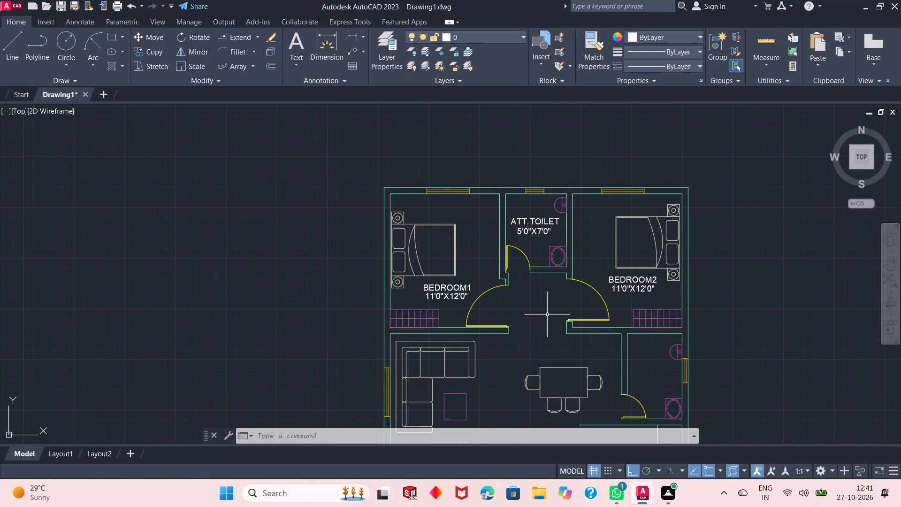
key(Return)
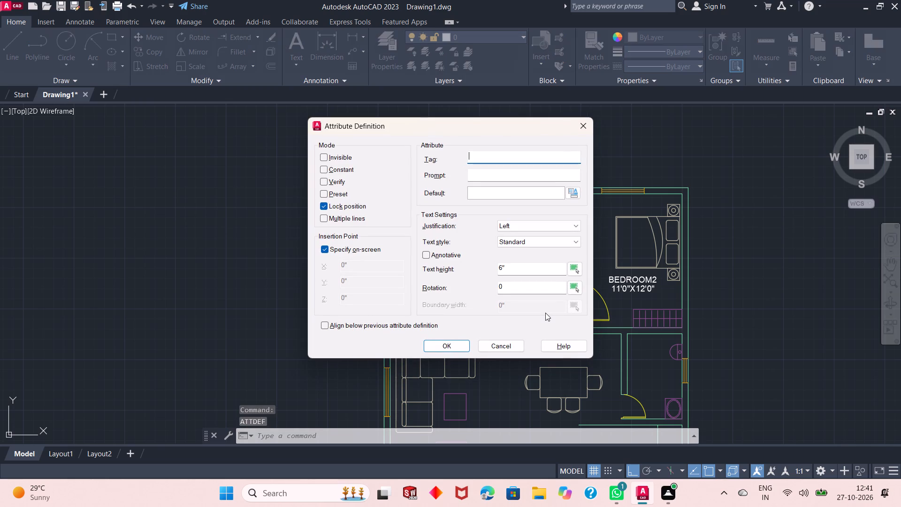
text(LIVIN)
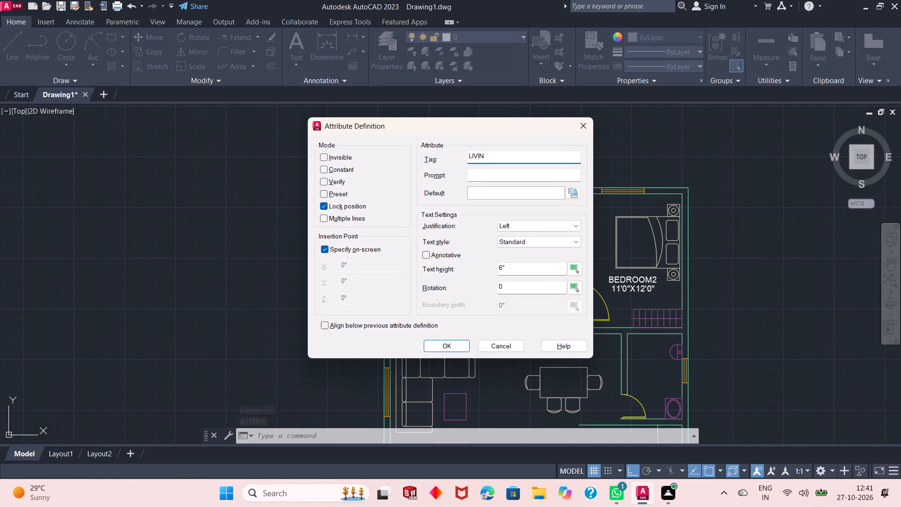
key(g)
key(Return)
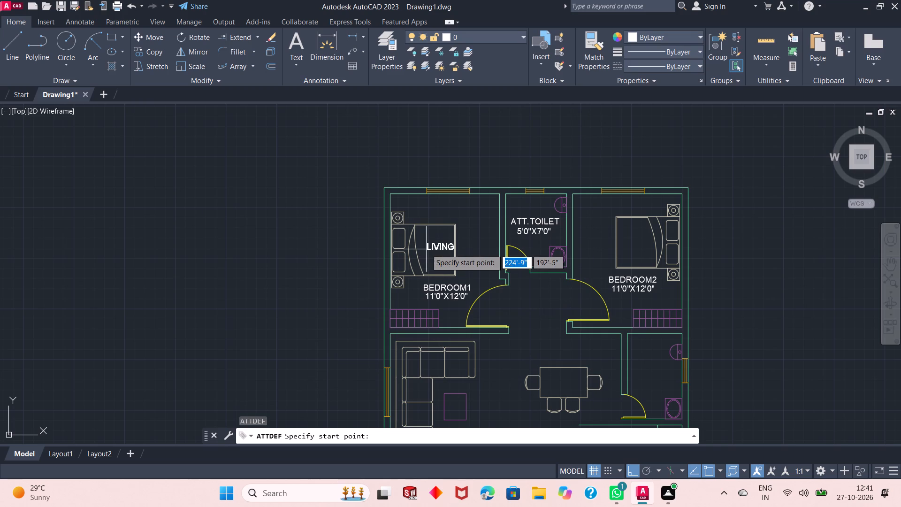
scroll(426, 249, down, 1)
scroll(448, 378, up, 2)
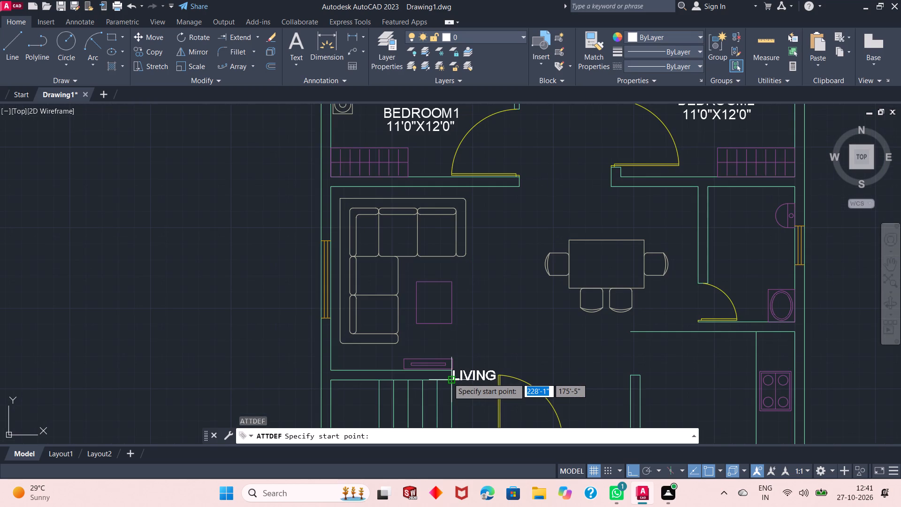
scroll(449, 378, up, 1)
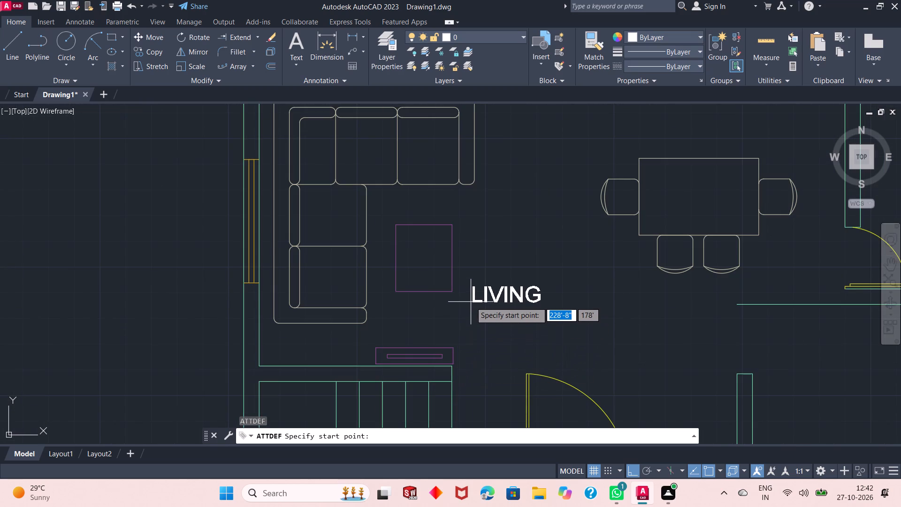
click(471, 302)
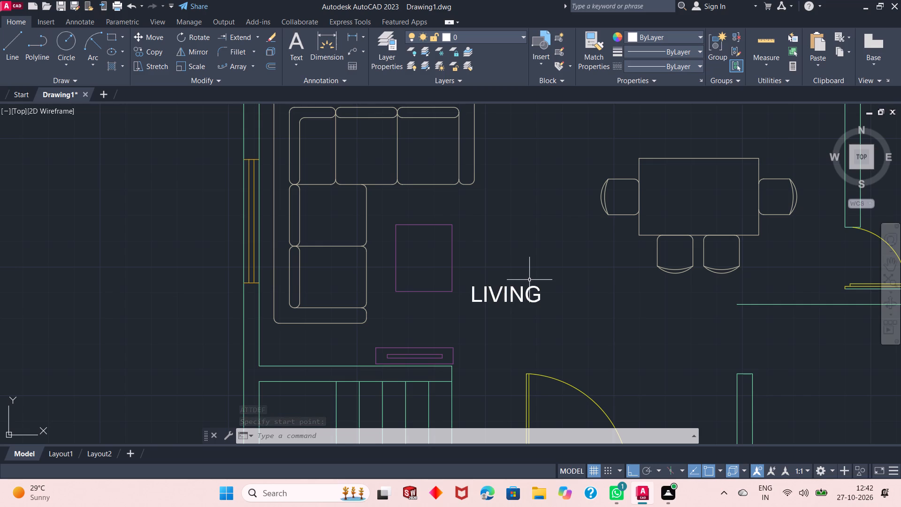
Define an attribute with the tag 13'0"X14'0" and place it directly beneath the LIVING label, roughly centred under it.
key(Return)
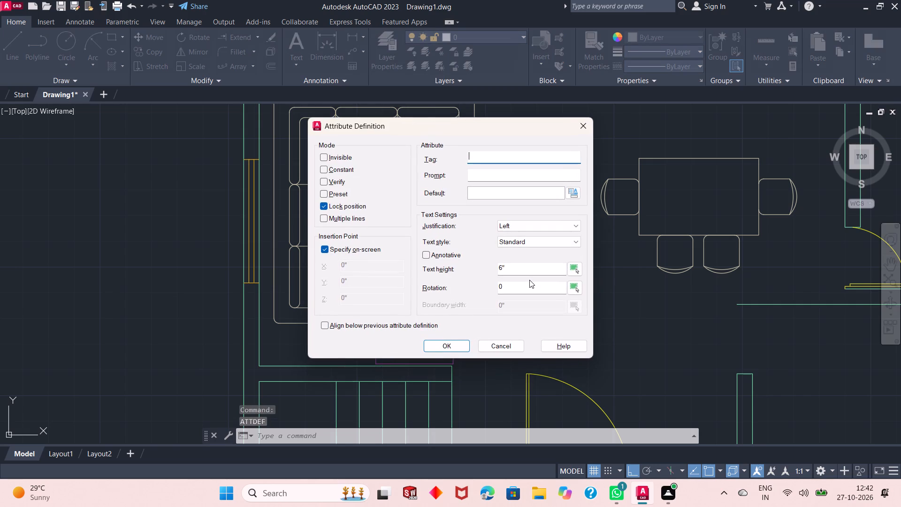
text(13'0)
key(shift+quotedbl)
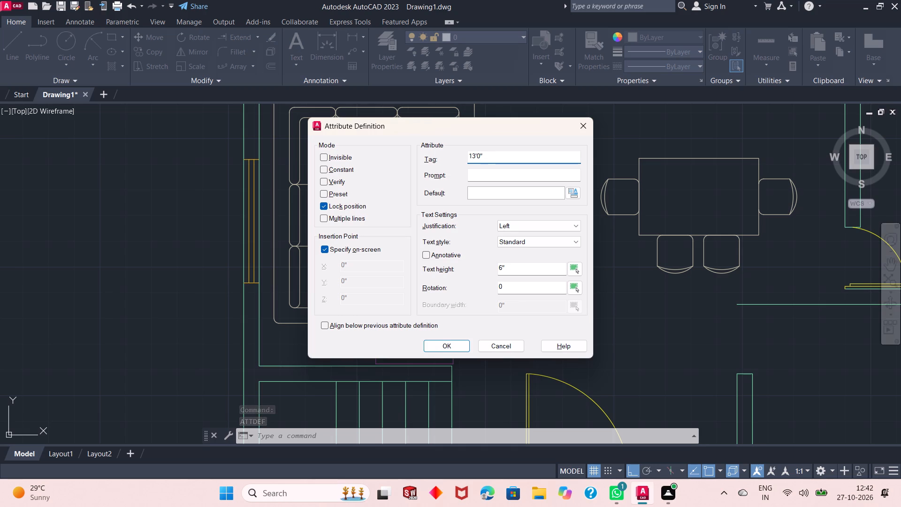
key(x)
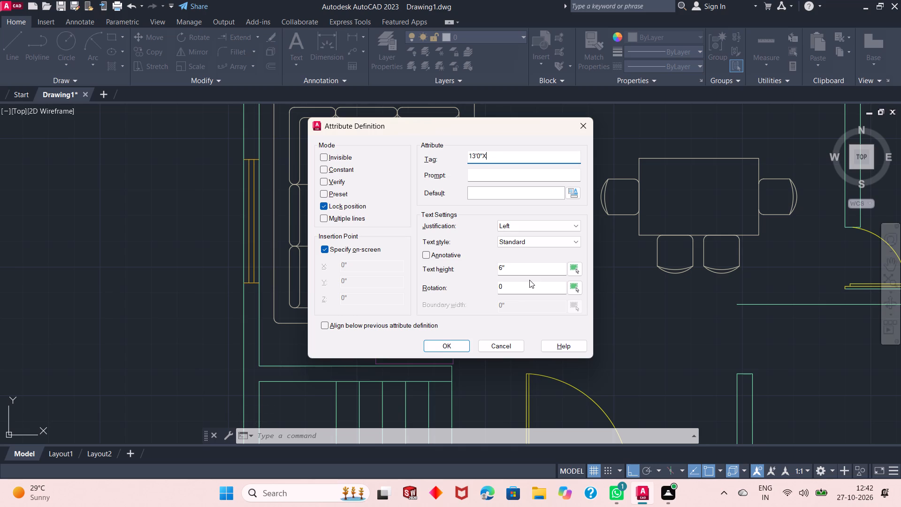
text(14'0)
key(shift+quotedbl)
key(Return)
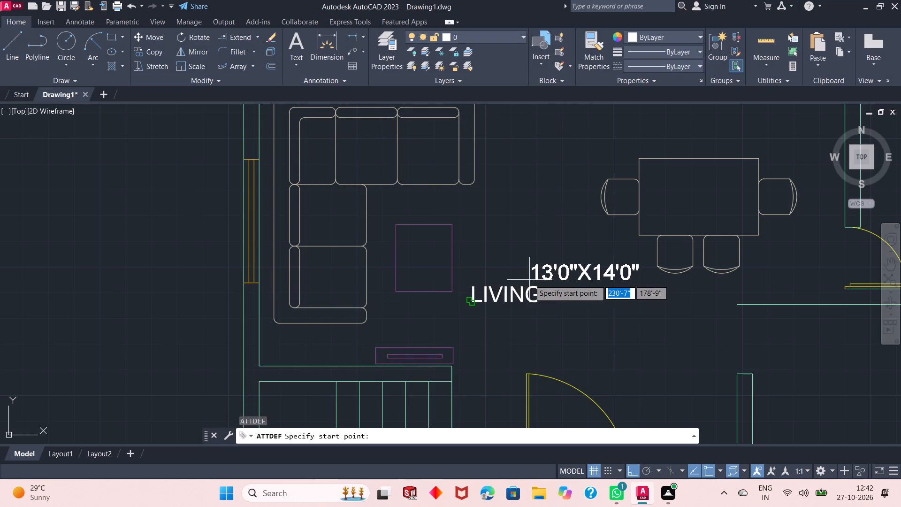
scroll(458, 321, up, 1)
click(458, 325)
Define an attribute with the tag DINING and place it above the dining table, roughly centred and leaving room for a line beneath.
scroll(458, 325, down, 2)
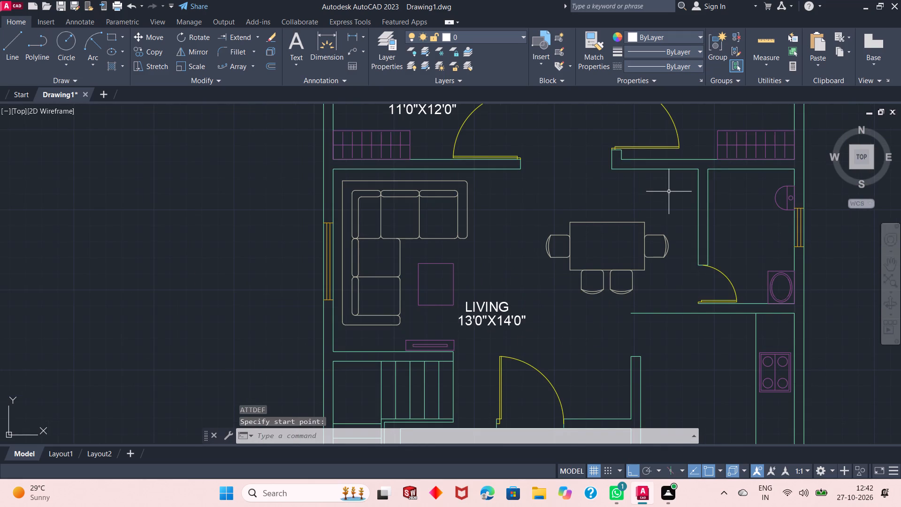
key(Return)
text(DINING)
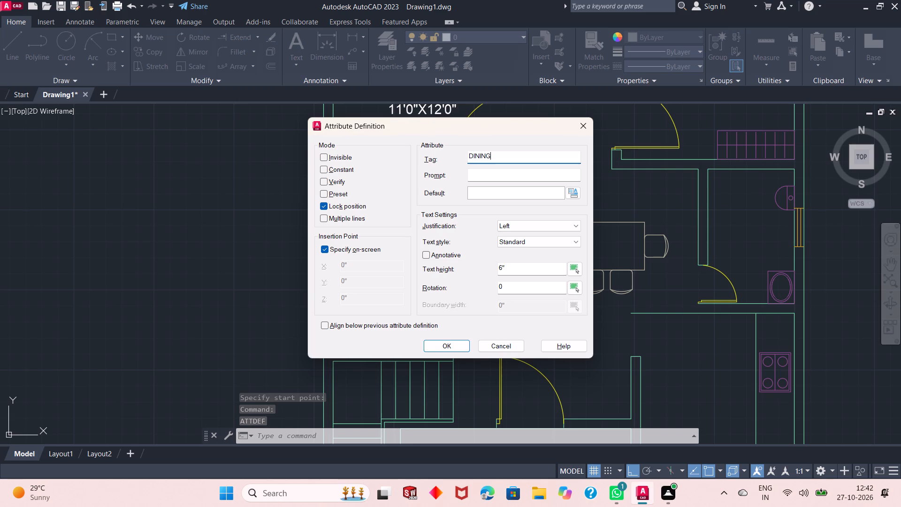
key(Return)
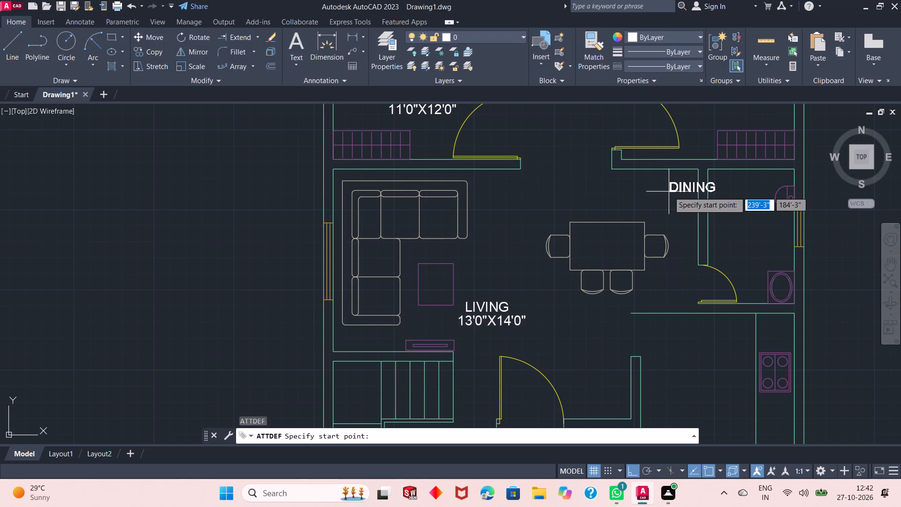
scroll(643, 191, up, 2)
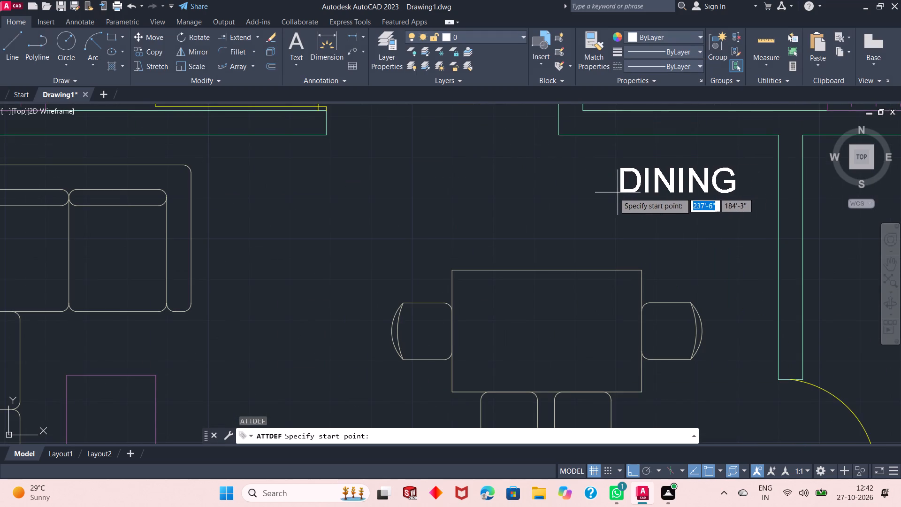
click(494, 216)
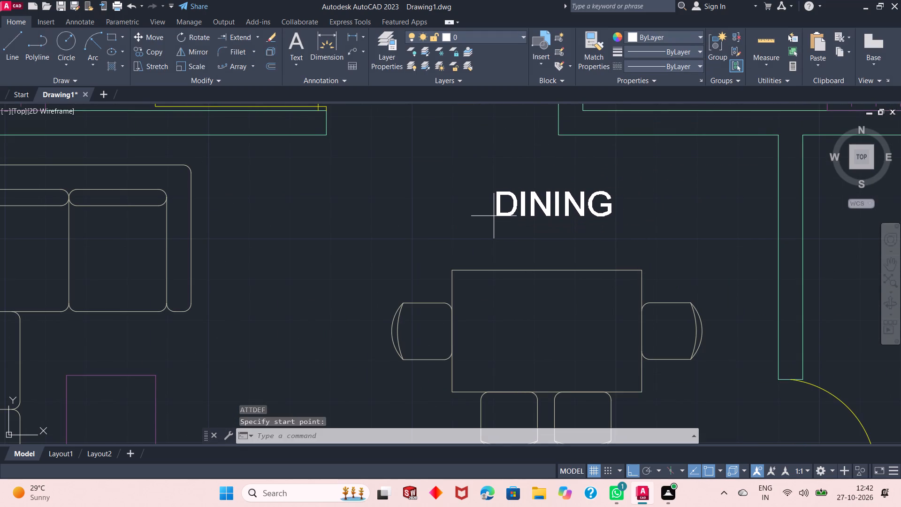
Define an attribute with the tag 9'0"X10'0" and place it between the DINING label and the dining table, roughly centred.
key(Return)
text(9'0)
key(shift+quotedbl)
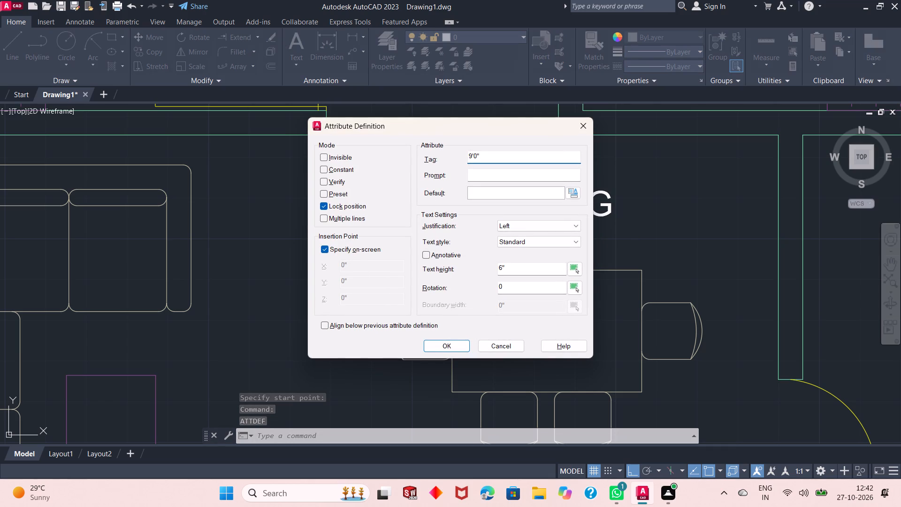
key(x)
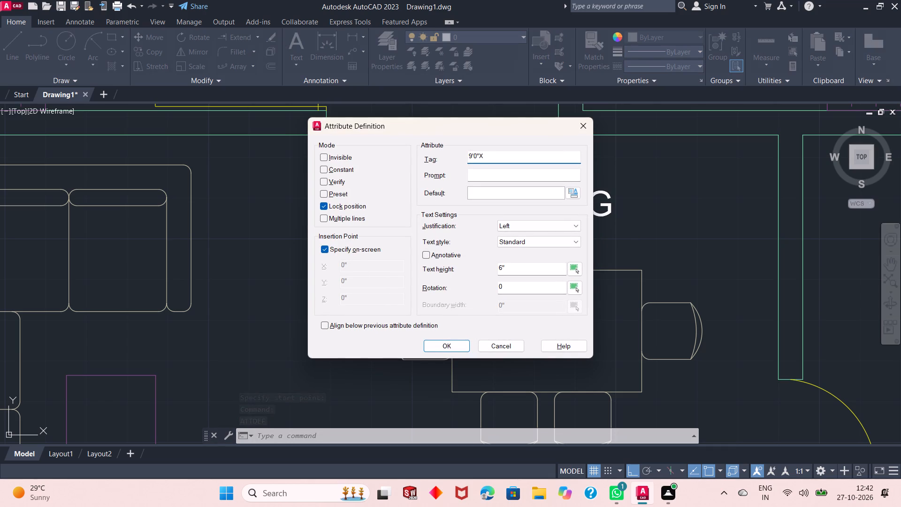
text(10'0)
key(shift+quotedbl)
key(Return)
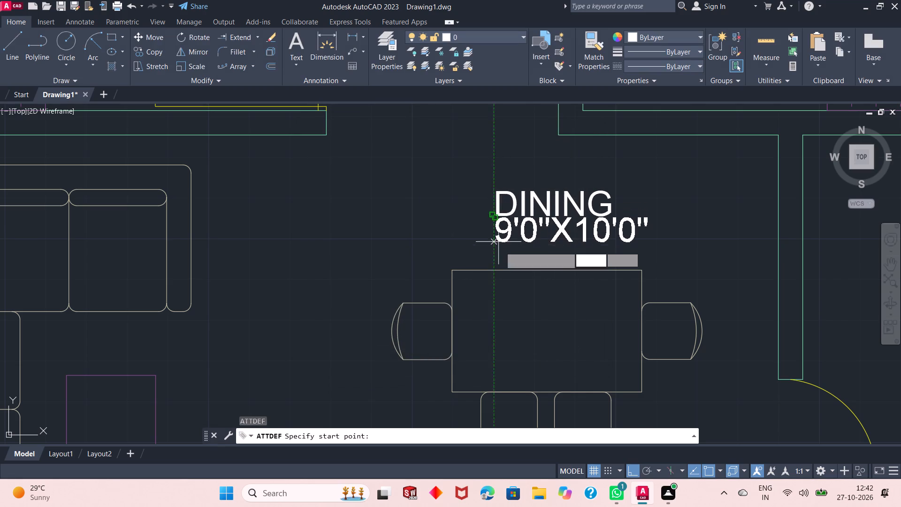
scroll(492, 254, up, 1)
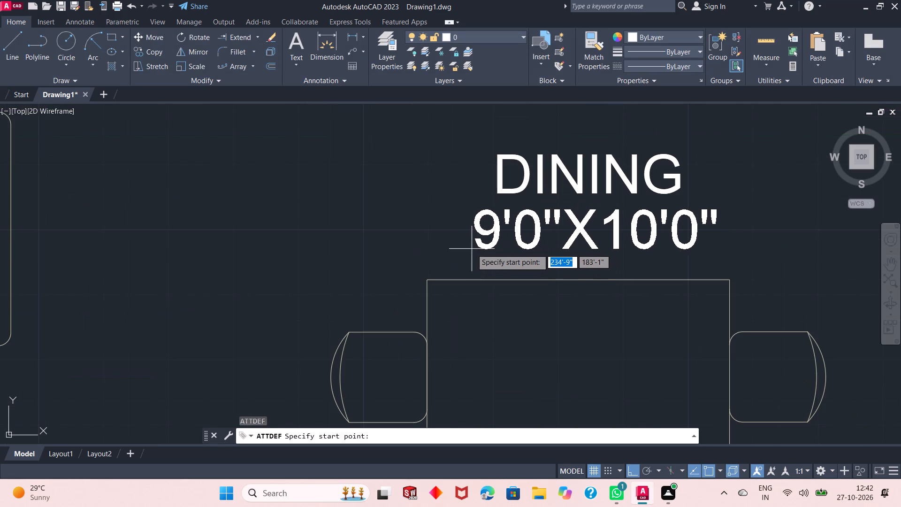
click(473, 251)
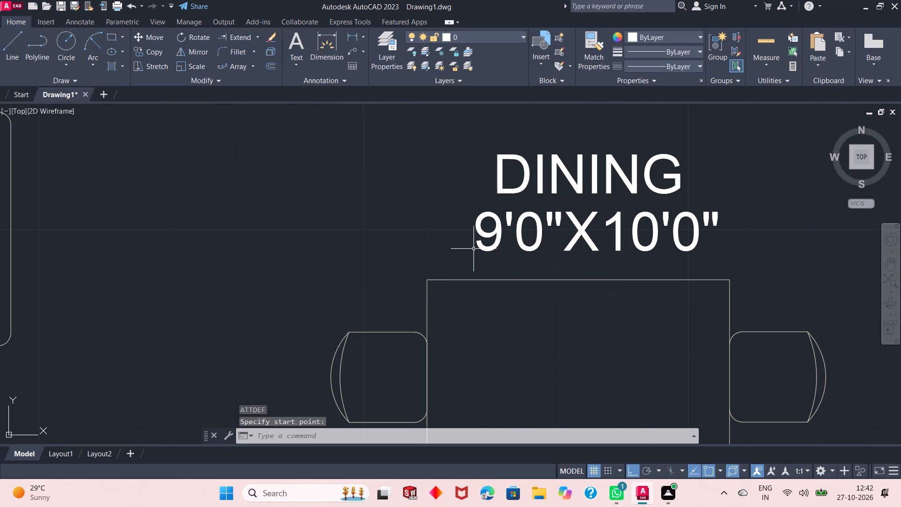
Define an attribute with the tag C.TOILET and place it in the toilet beside the dining area, above the door swing and washbasin.
scroll(457, 231, down, 2)
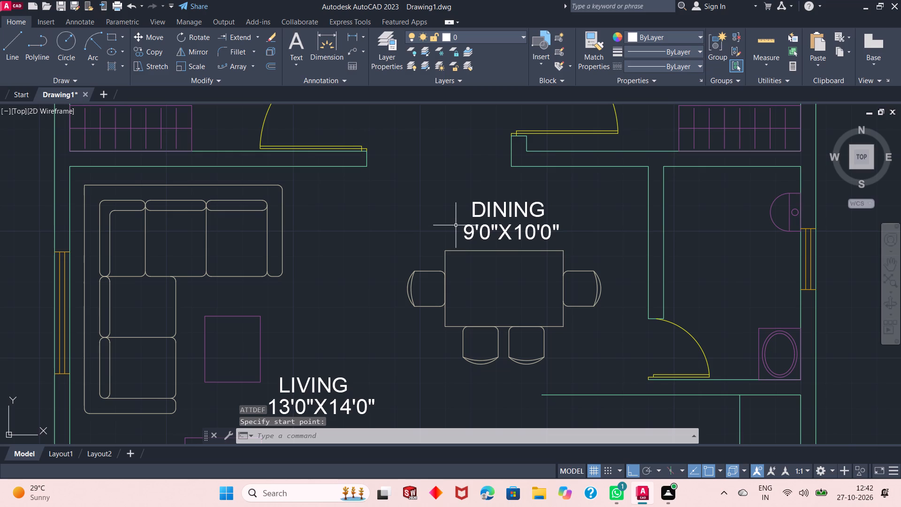
scroll(513, 231, down, 1)
scroll(687, 279, up, 2)
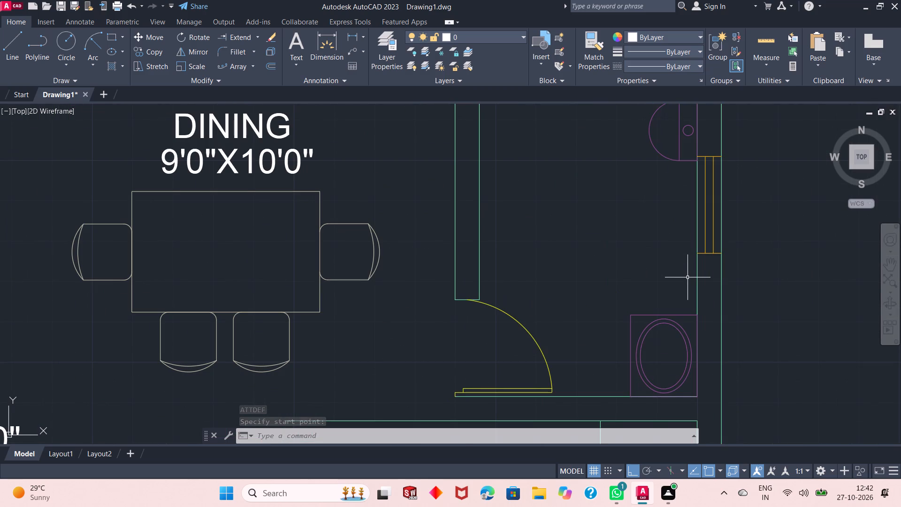
key(Return)
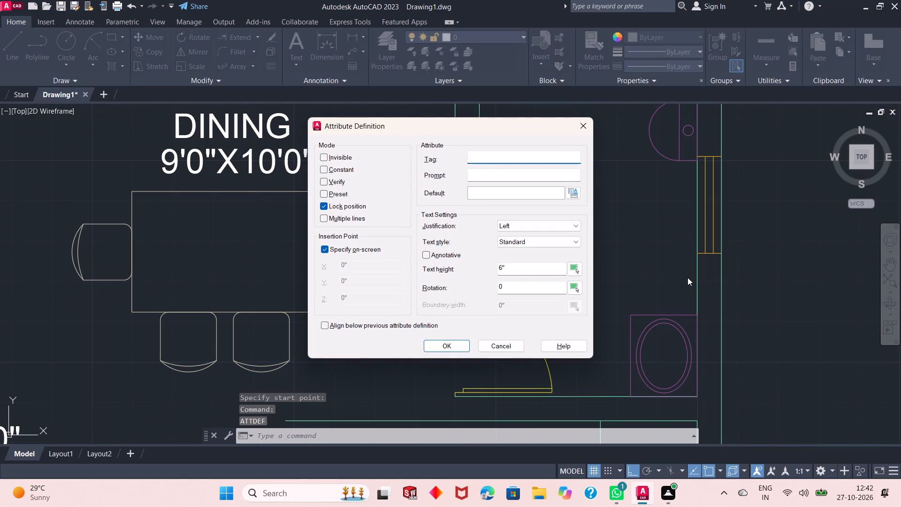
key(c)
text(.Y)
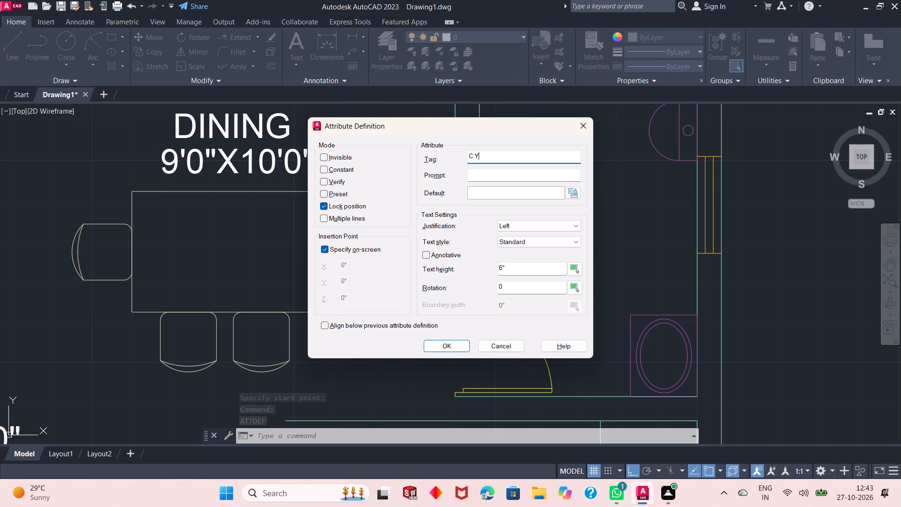
key(BackSpace)
text(TOIL)
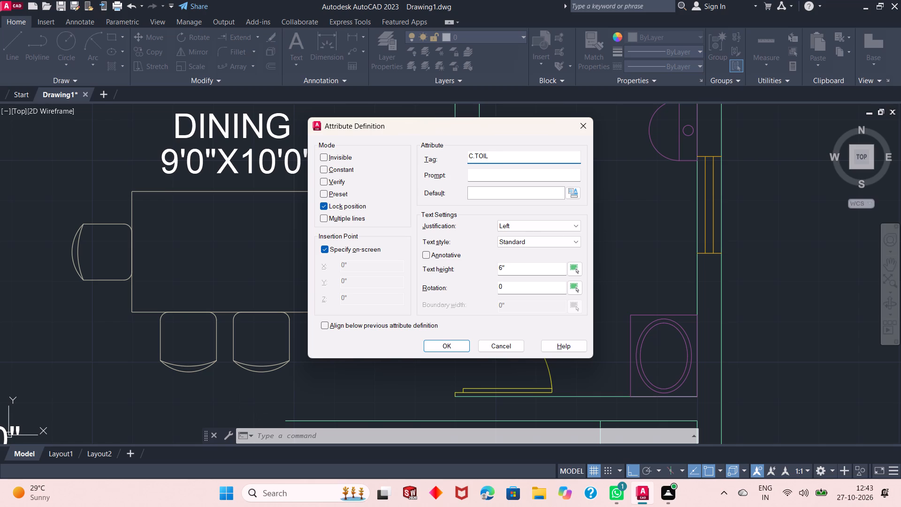
key(t)
key(BackSpace)
text(ET)
key(Return)
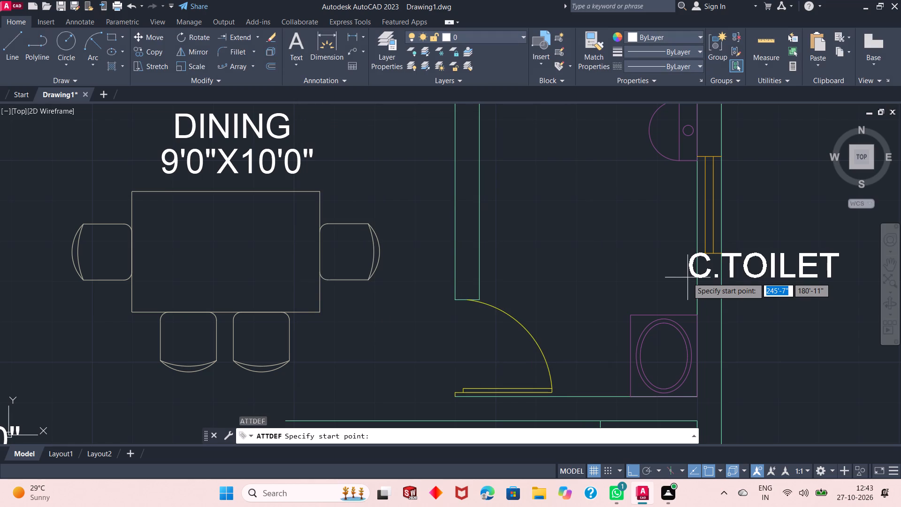
click(502, 198)
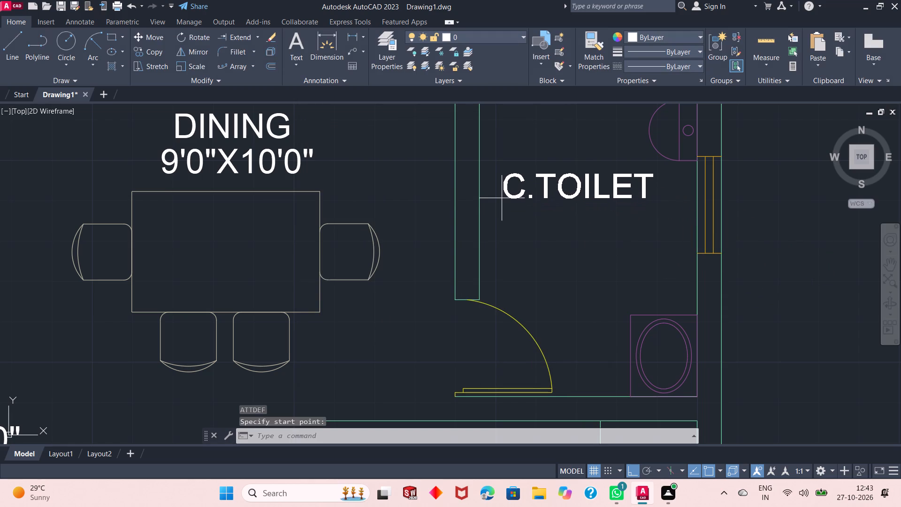
Define an attribute with the tag 4'6"X7'0" and place it directly beneath the C.TOILET label, roughly centred under it.
key(Return)
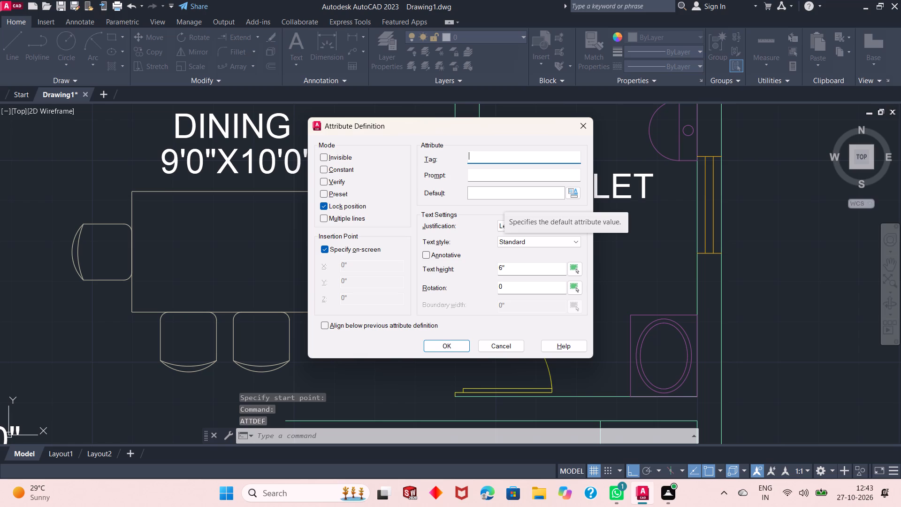
text(4')
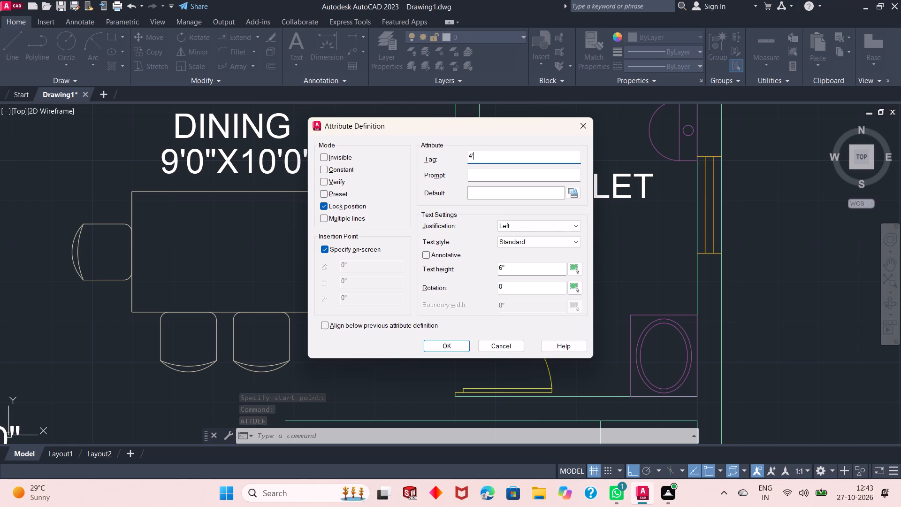
key(6)
key(shift+quotedbl)
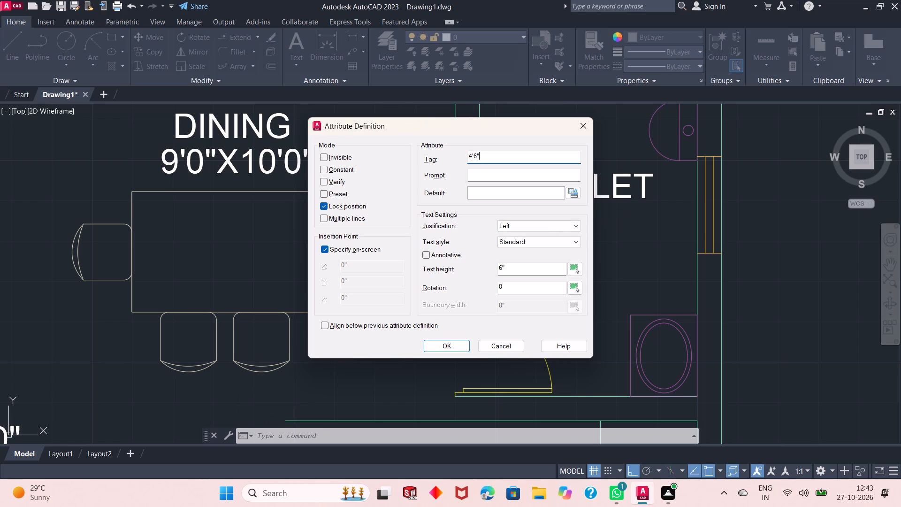
key(x)
text(7'0")
key(Return)
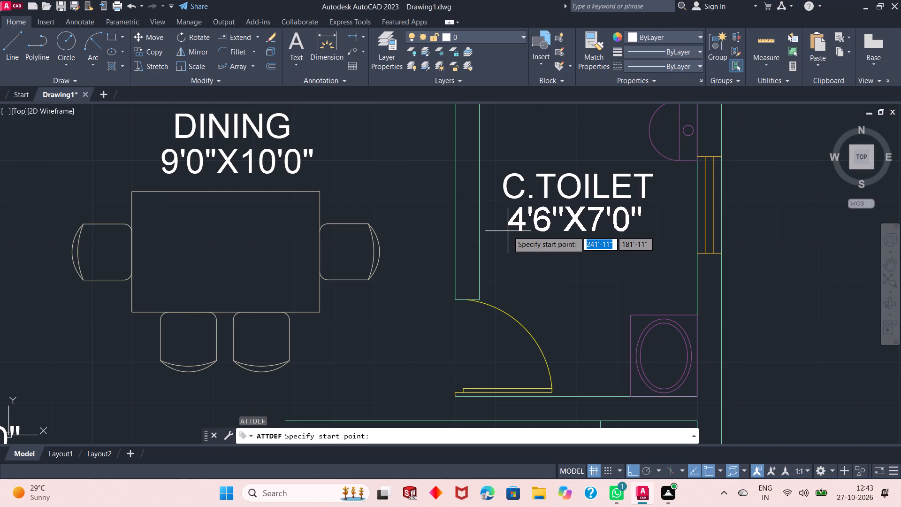
click(508, 231)
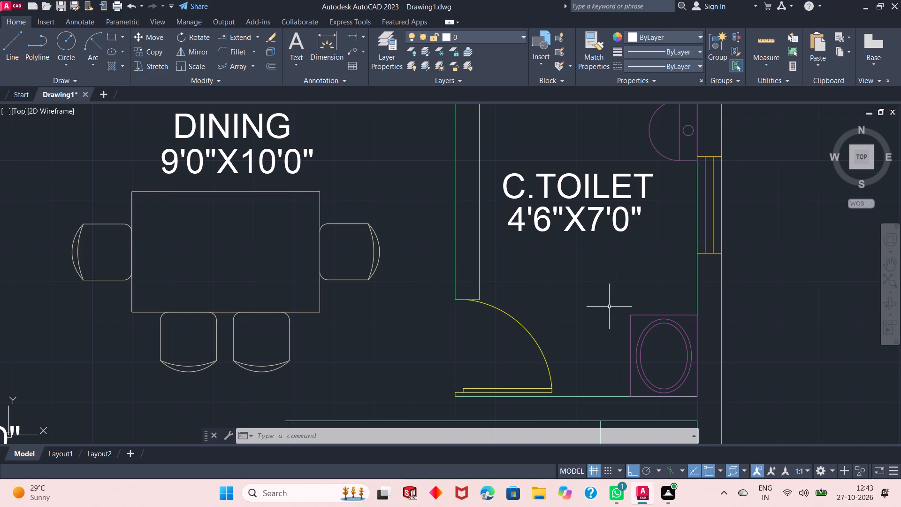
Define an attribute with the tag KITCHEN and place it in the open kitchen floor between the partition wall and the stove counter.
scroll(552, 296, up, 1)
scroll(522, 234, down, 2)
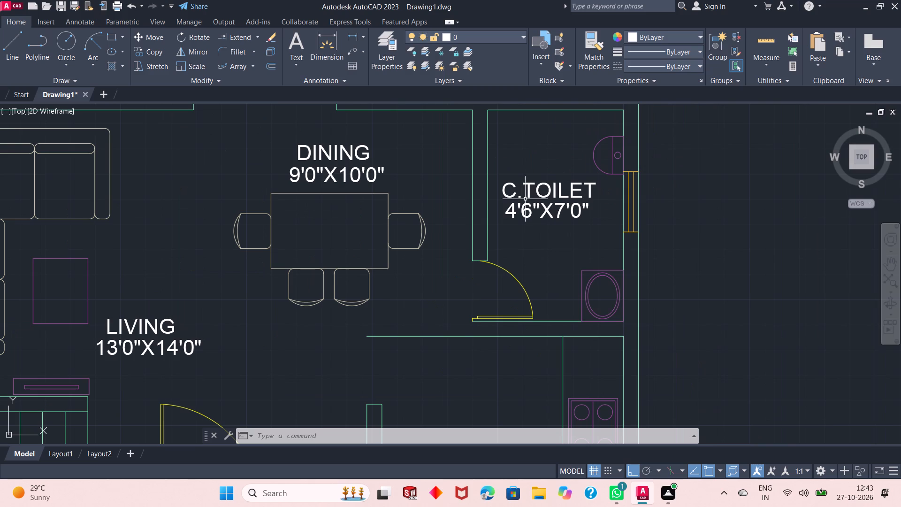
scroll(517, 184, down, 2)
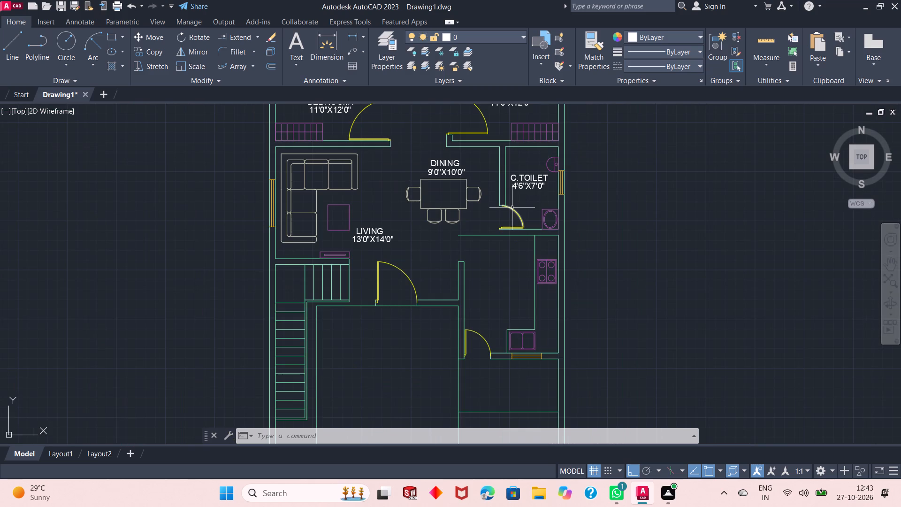
scroll(508, 322, up, 1)
key(Return)
text(KIY)
key(BackSpace)
text(TCHEN)
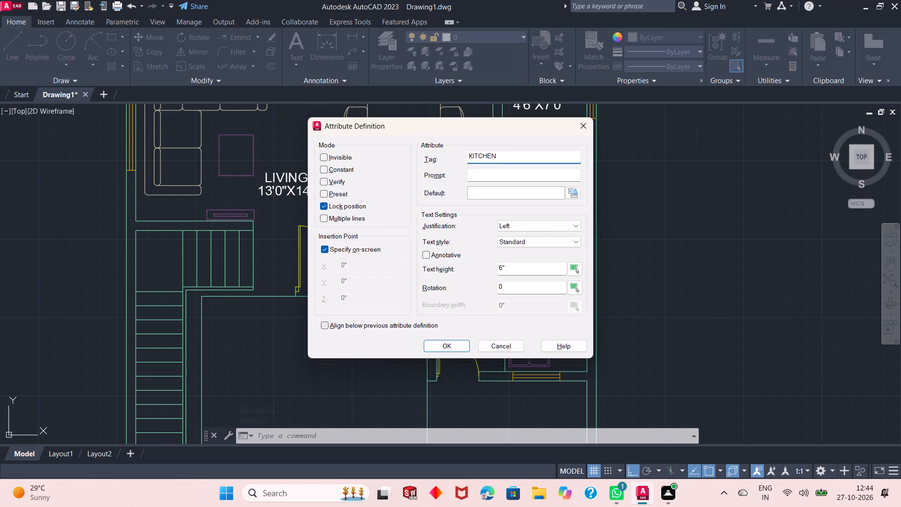
key(Return)
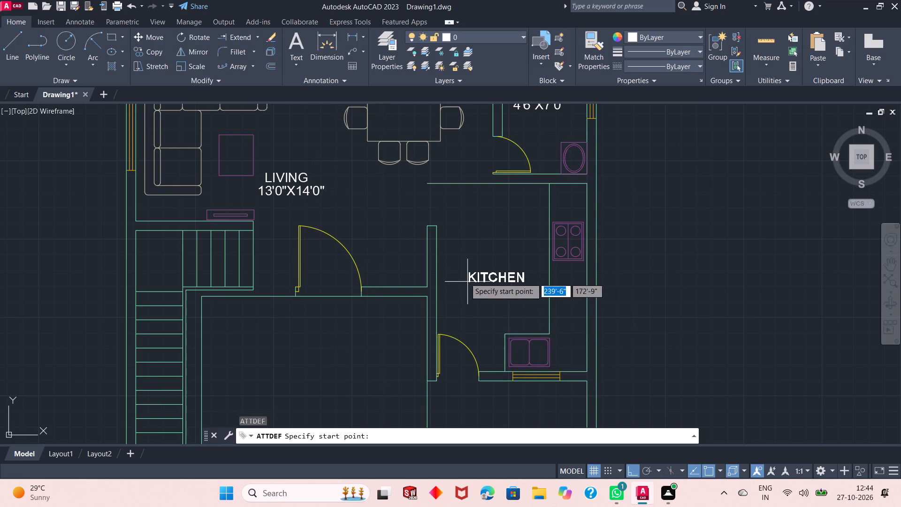
scroll(457, 243, up, 1)
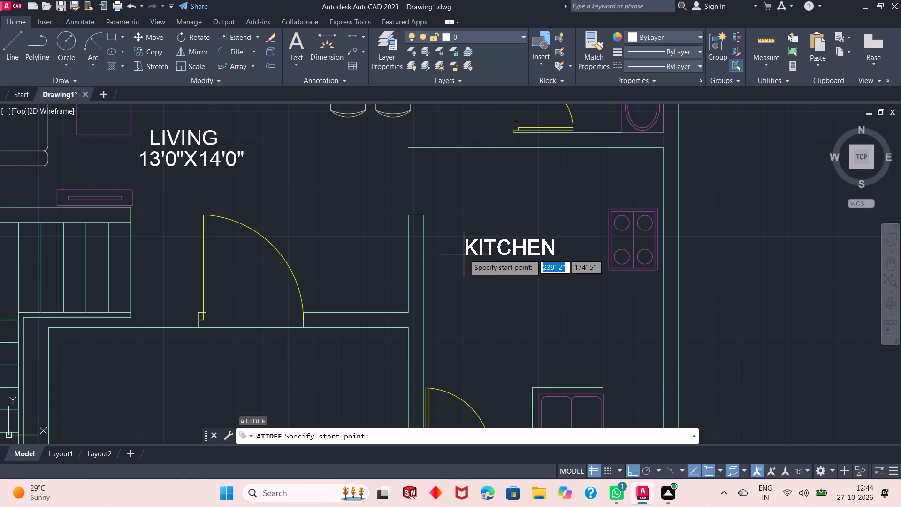
click(465, 254)
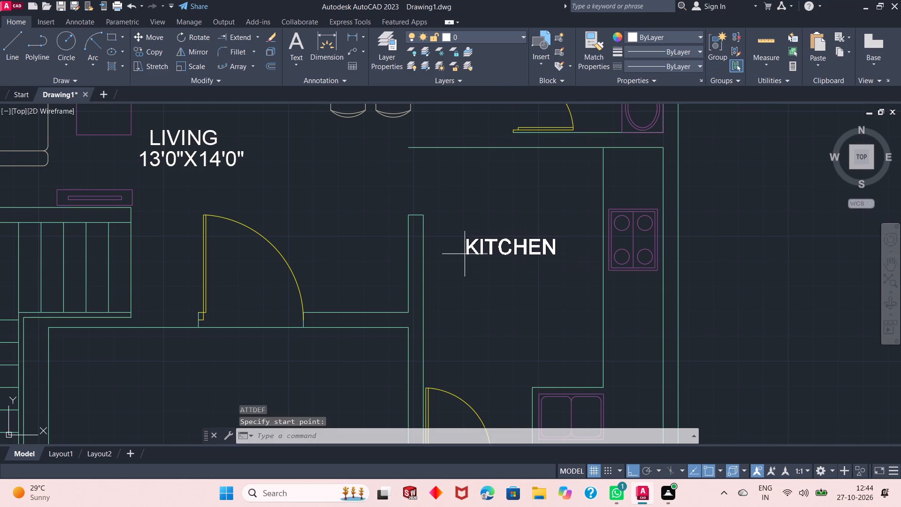
Define an attribute with the tag 8'0"X10'0" and place it directly beneath the KITCHEN label, starting in line with it.
key(Return)
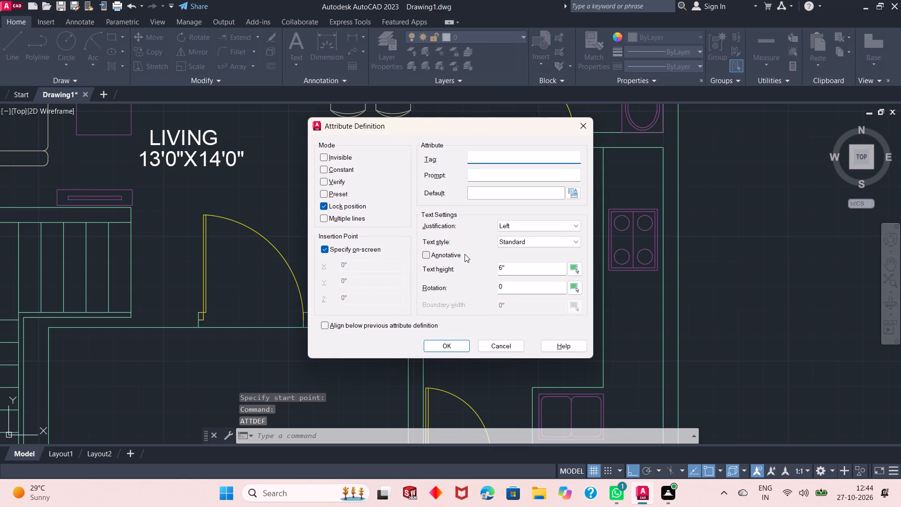
text(8')
key(0)
key(shift+quotedbl)
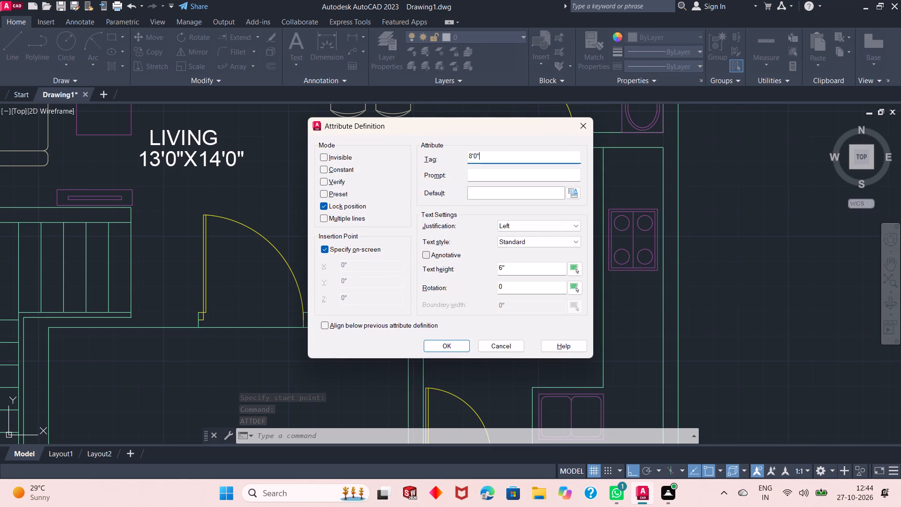
key(x)
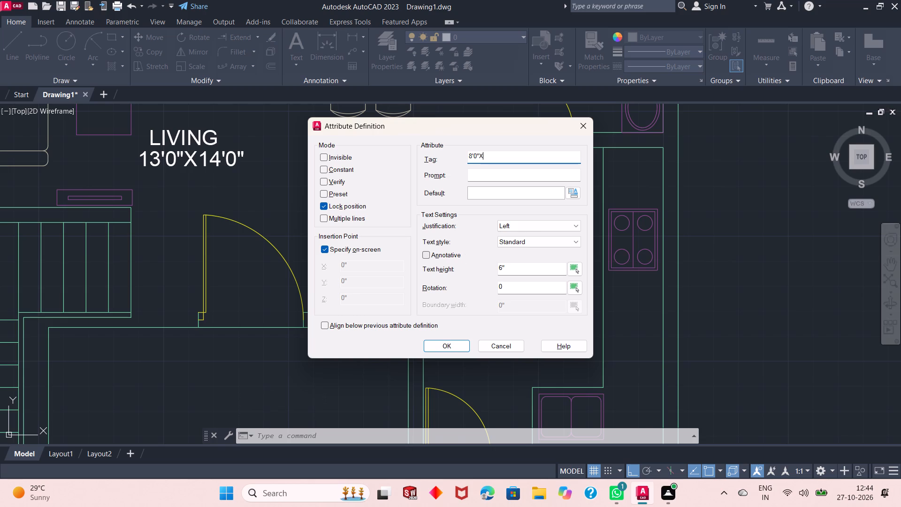
text(10'0")
key(Return)
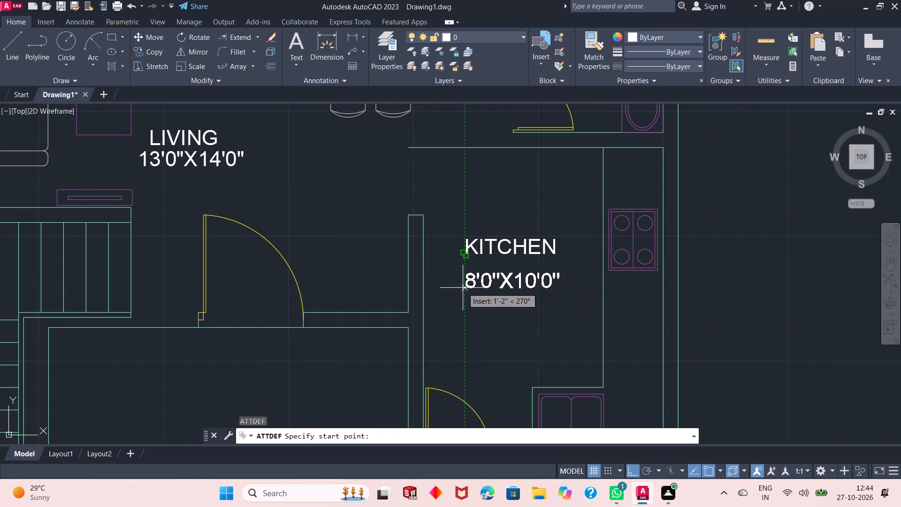
scroll(466, 286, up, 1)
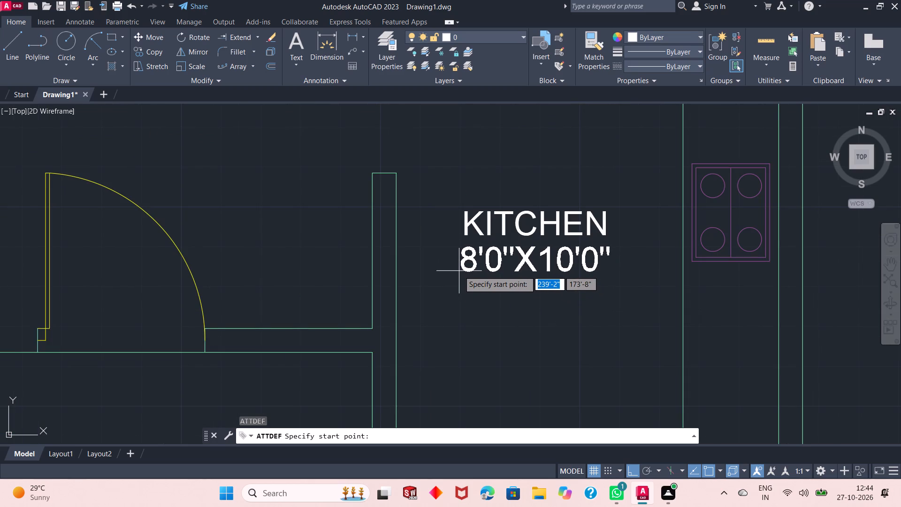
click(462, 273)
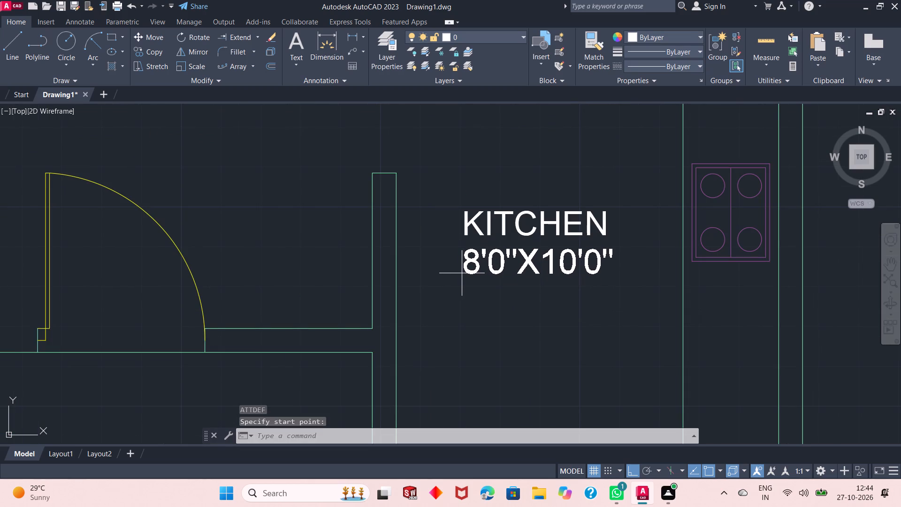
Define an attribute with the tag PARKING and place it in the large space below the main entrance door, roughly centred across its width.
scroll(546, 235, down, 1)
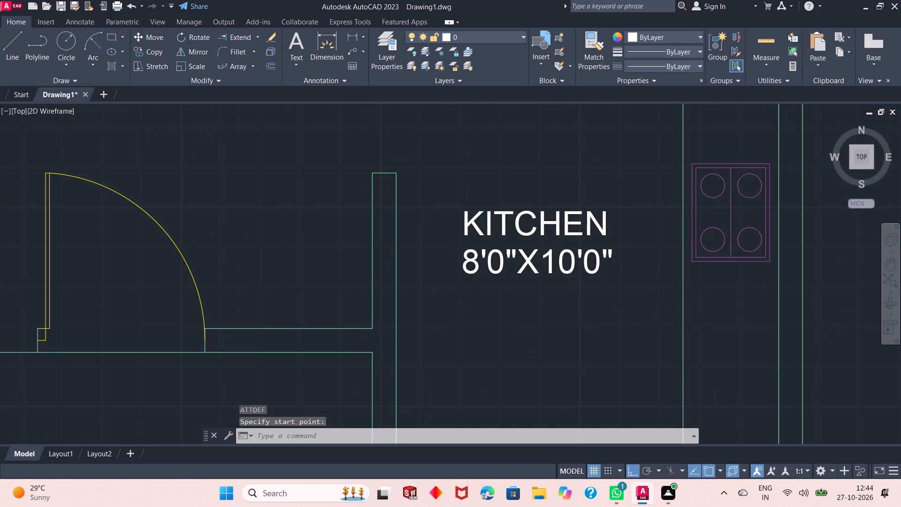
scroll(547, 231, down, 1)
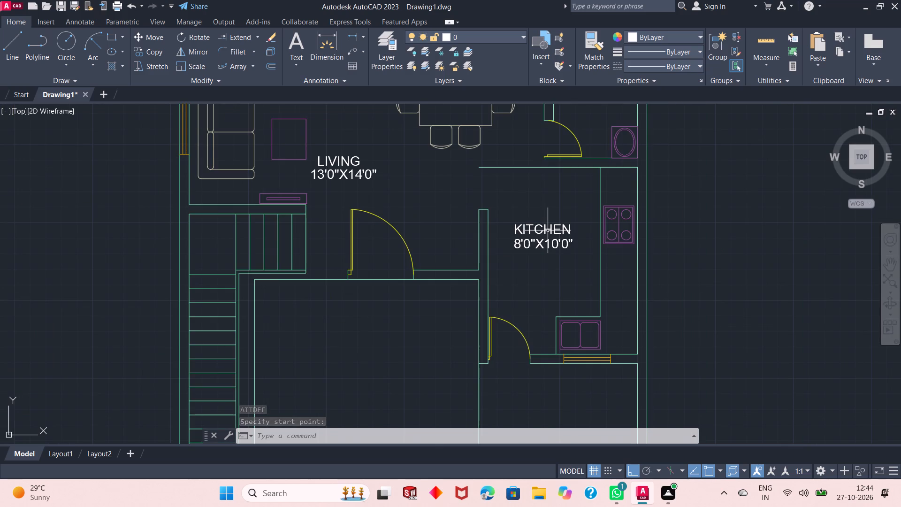
scroll(548, 230, down, 1)
scroll(405, 340, up, 1)
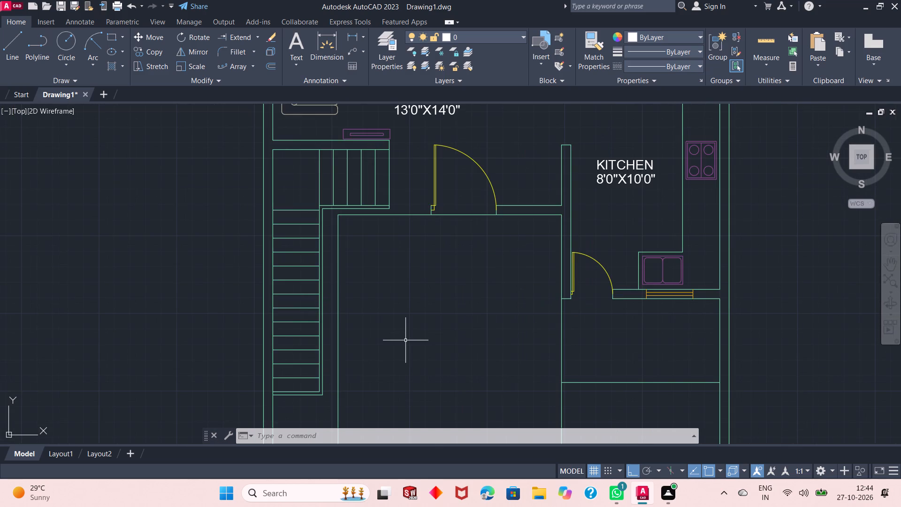
key(Return)
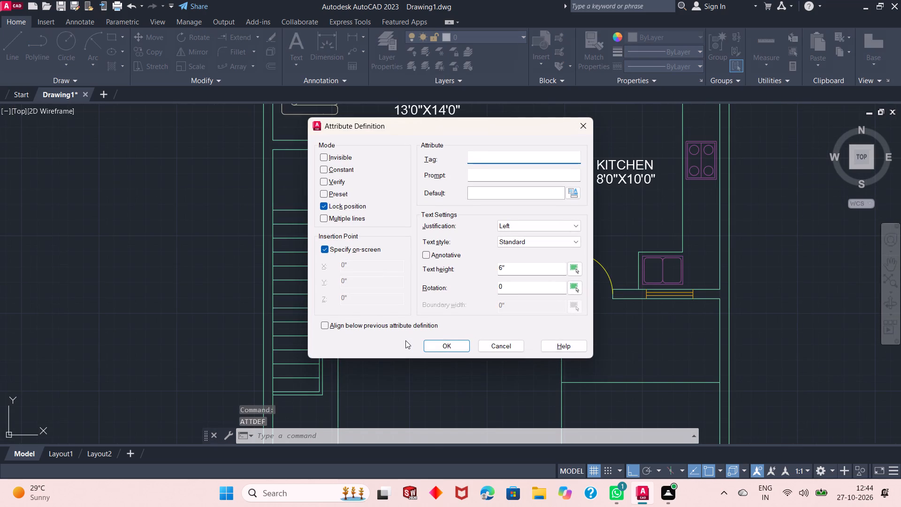
text(PAR)
text(KING)
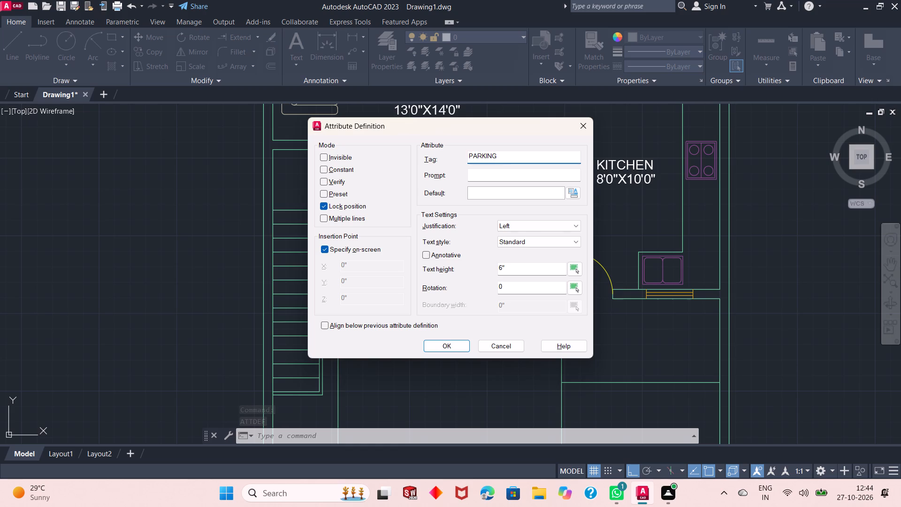
key(Return)
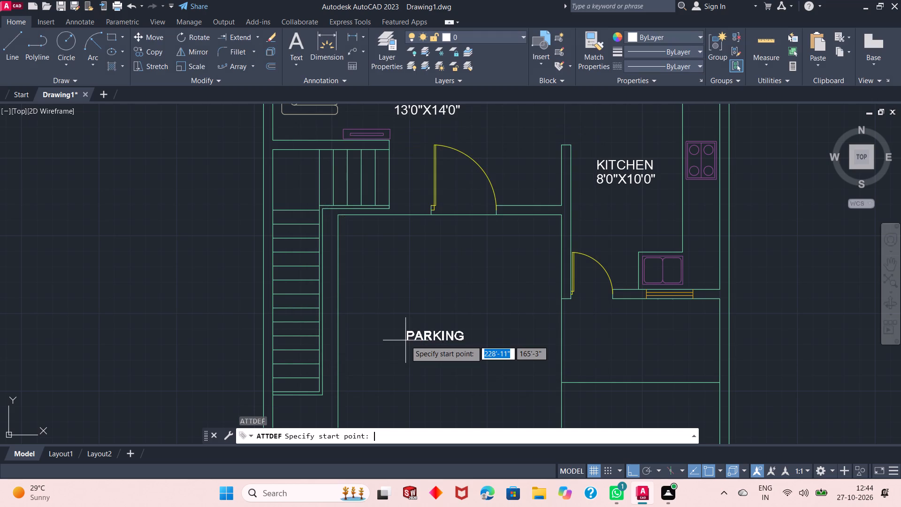
scroll(442, 274, down, 1)
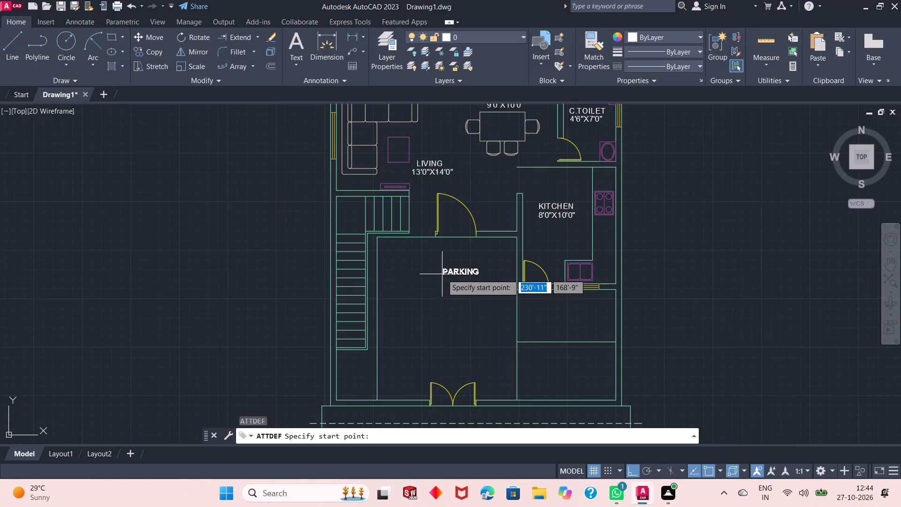
scroll(444, 285, up, 1)
click(439, 300)
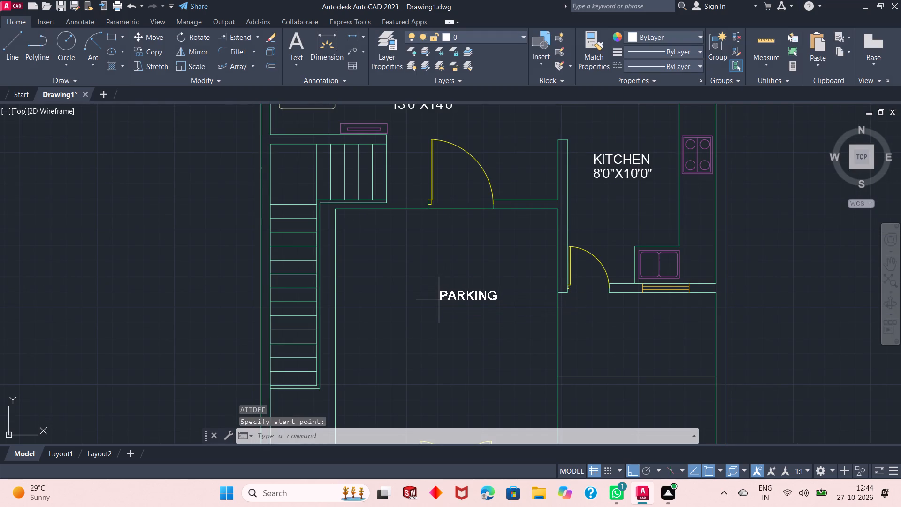
Define an attribute with the tag 13'0"X15'0" and place it directly beneath the PARKING label, roughly centred under it.
key(Return)
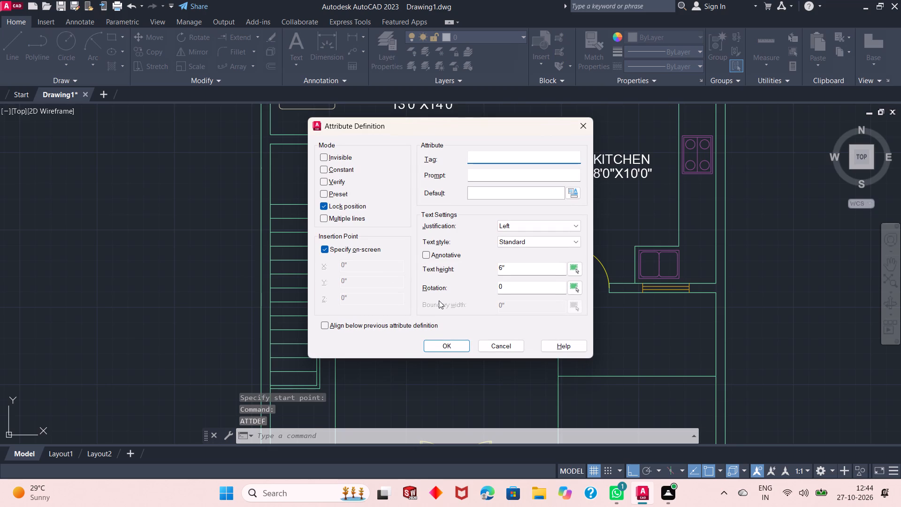
text(13'0)
key(shift+quotedbl)
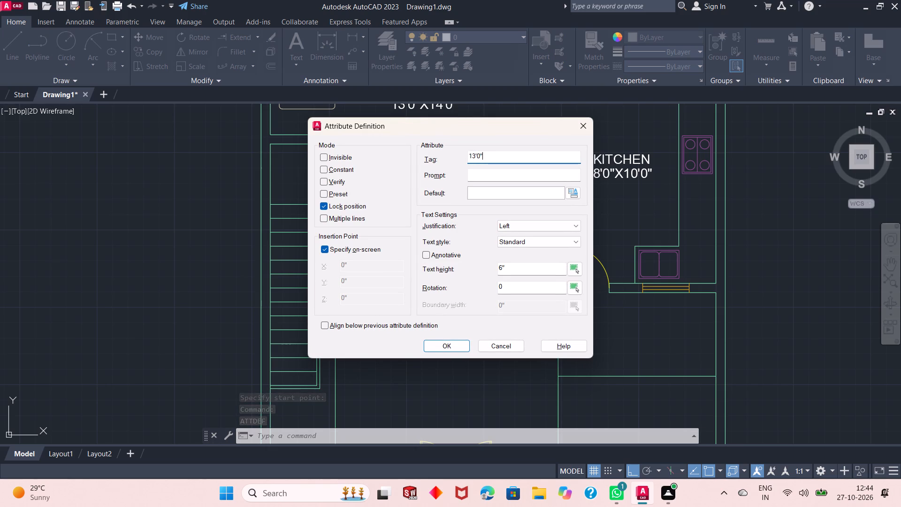
key(x)
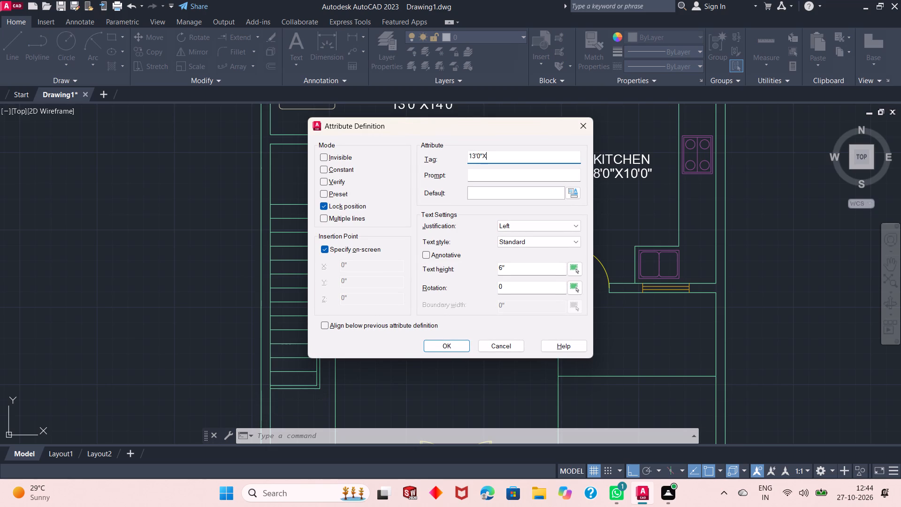
text(15'0")
key(Return)
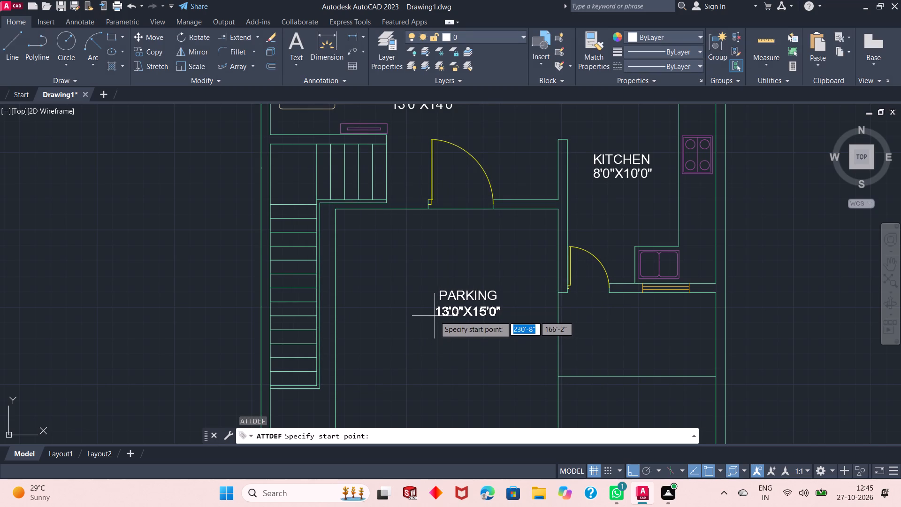
click(435, 316)
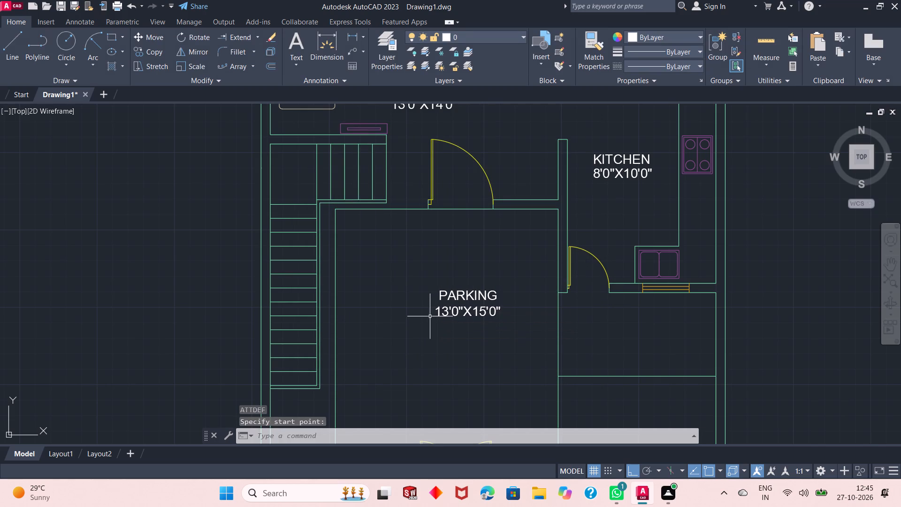
Define an attribute with the tag UTILITY and place it in the space directly below the kitchen sink wall, roughly centred across its width.
scroll(396, 306, down, 1)
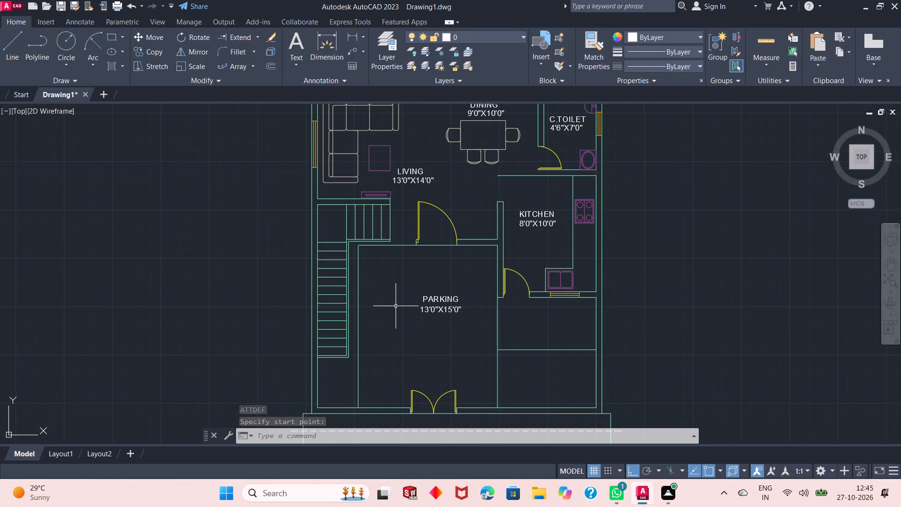
scroll(609, 333, up, 1)
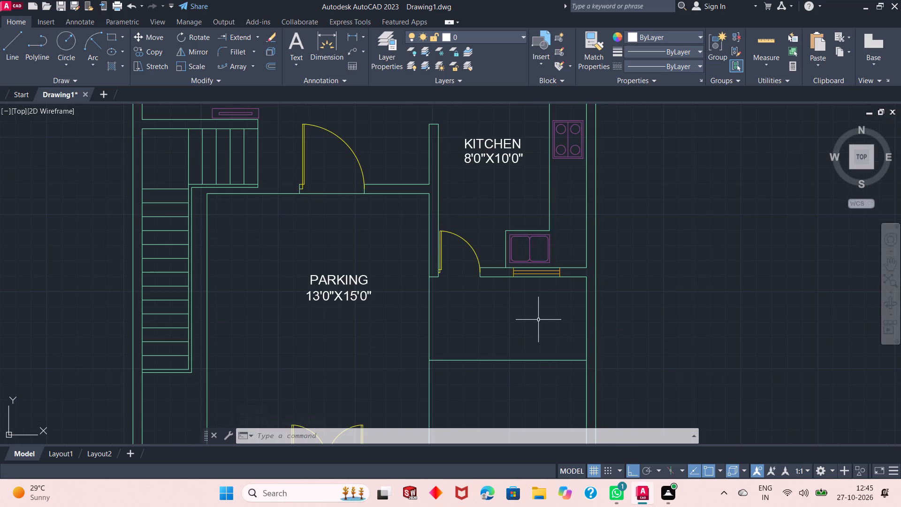
key(Return)
text(UTILITY)
key(Return)
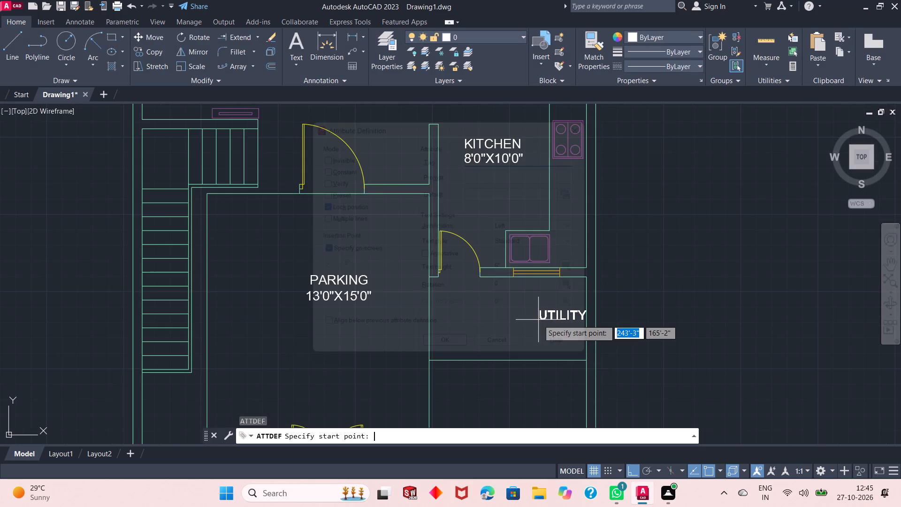
scroll(538, 320, up, 1)
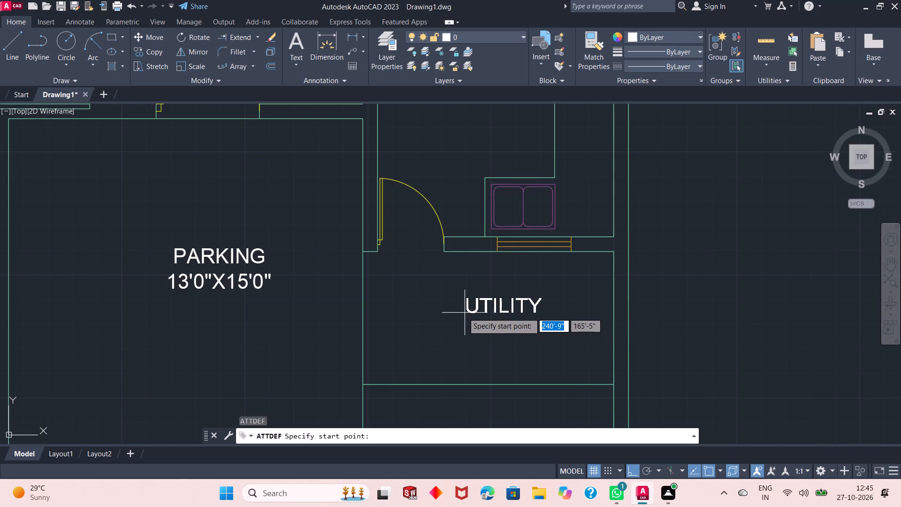
scroll(461, 312, up, 1)
scroll(460, 312, down, 1)
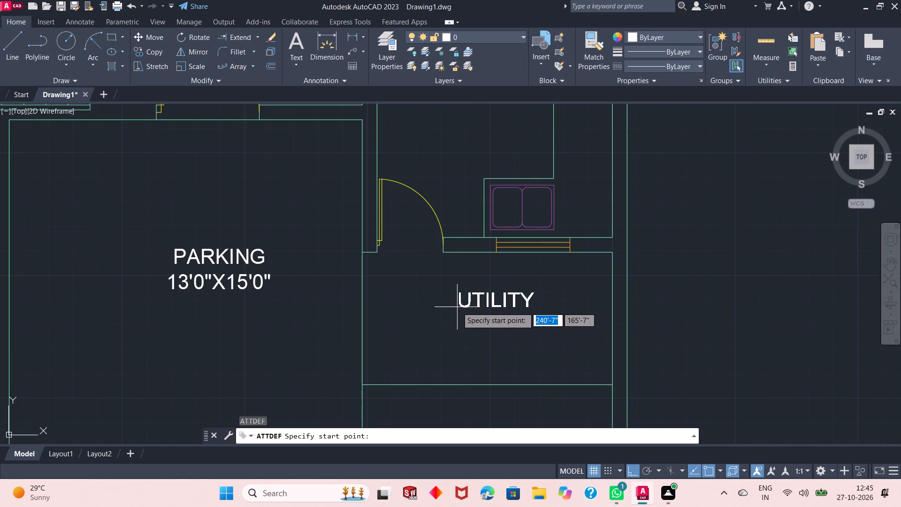
click(447, 311)
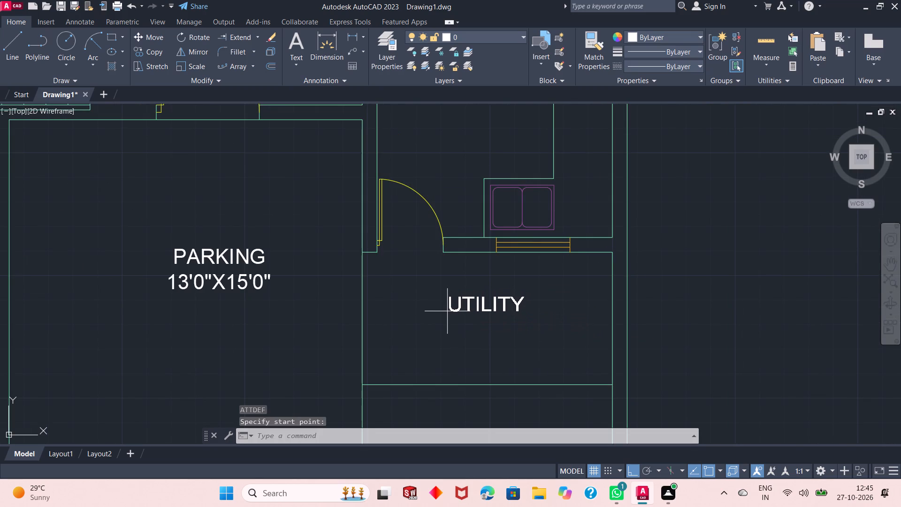
Define an attribute with the tag 4'0"WIDE and place it directly beneath the UTILITY label, roughly centred under it.
key(Return)
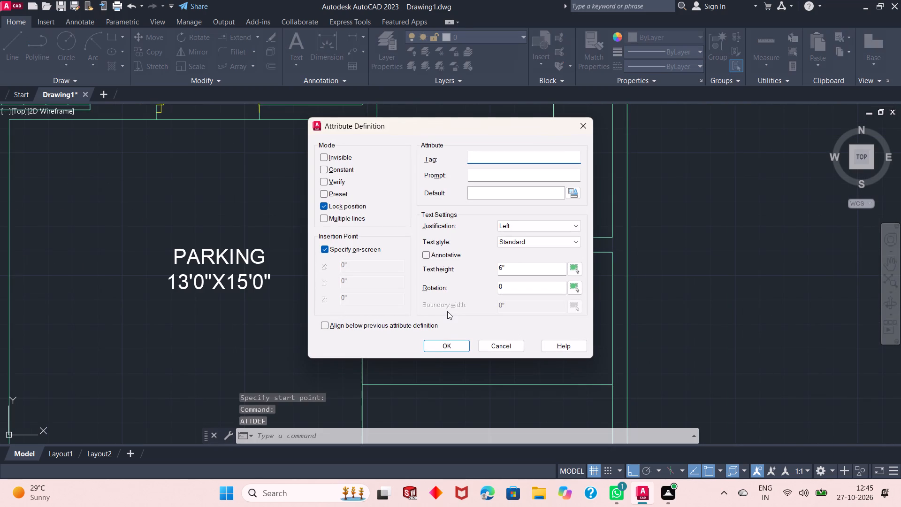
key(4)
key(apostrophe)
key(0)
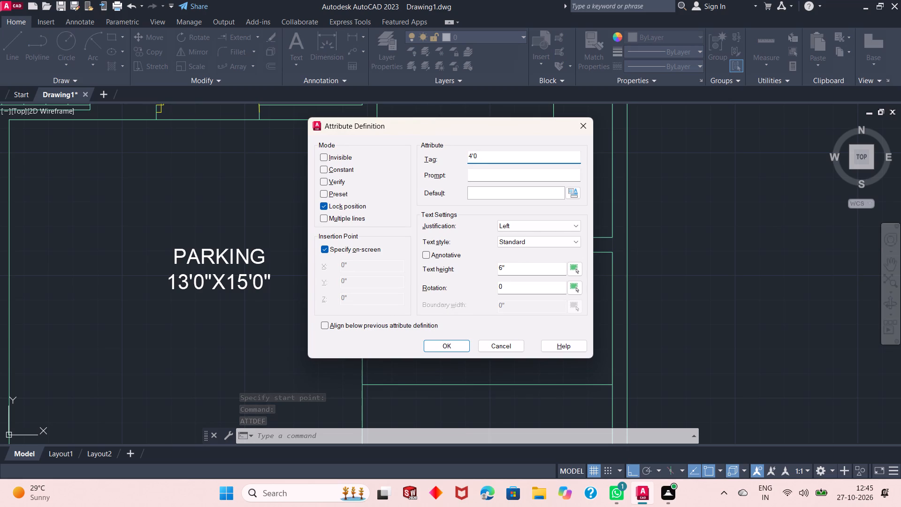
key(shift+quotedbl)
key(w)
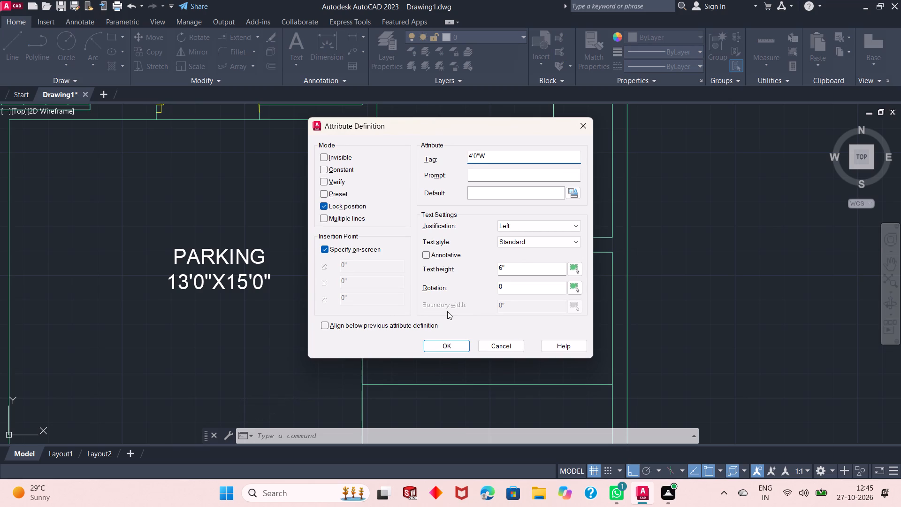
text(IDE)
key(Return)
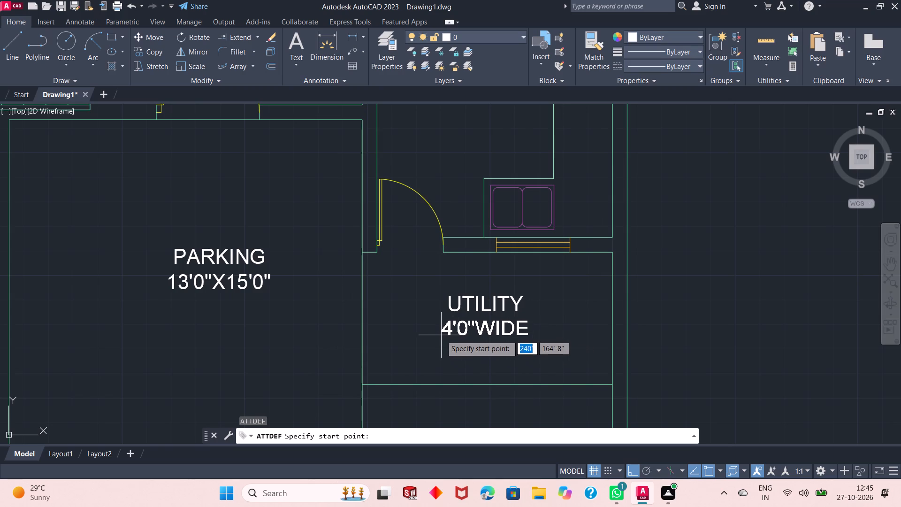
click(443, 335)
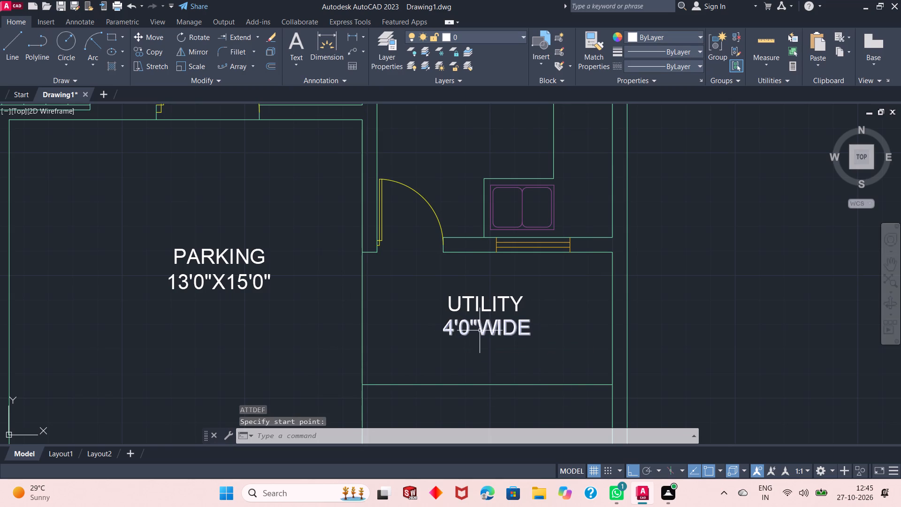
Define an attribute with the tag MAINGATE and place it just below the double-leaf gate, centred under it and above the dashed road line.
scroll(580, 330, down, 1)
scroll(571, 284, down, 1)
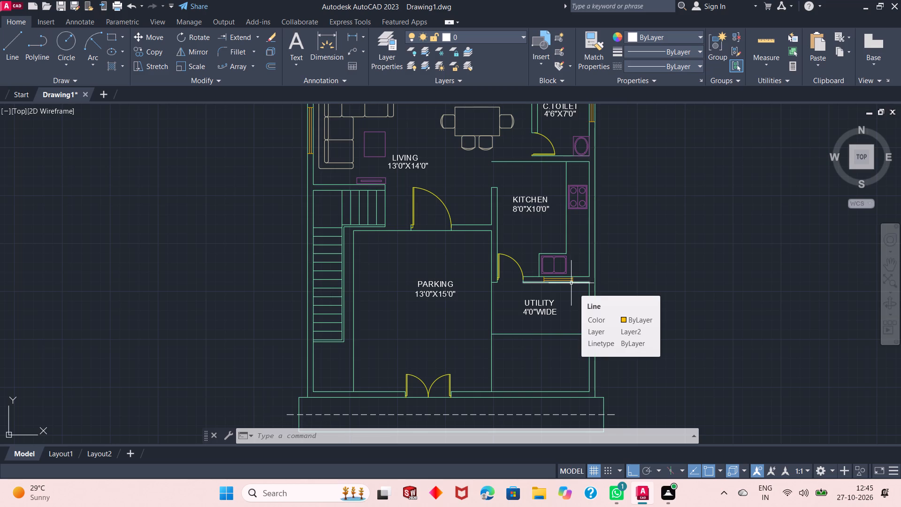
scroll(571, 283, down, 1)
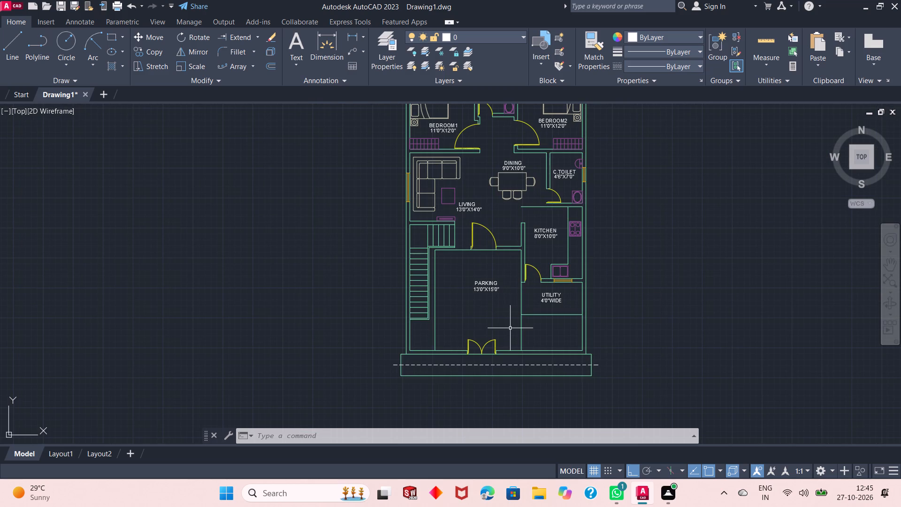
scroll(490, 292, down, 1)
scroll(493, 340, up, 4)
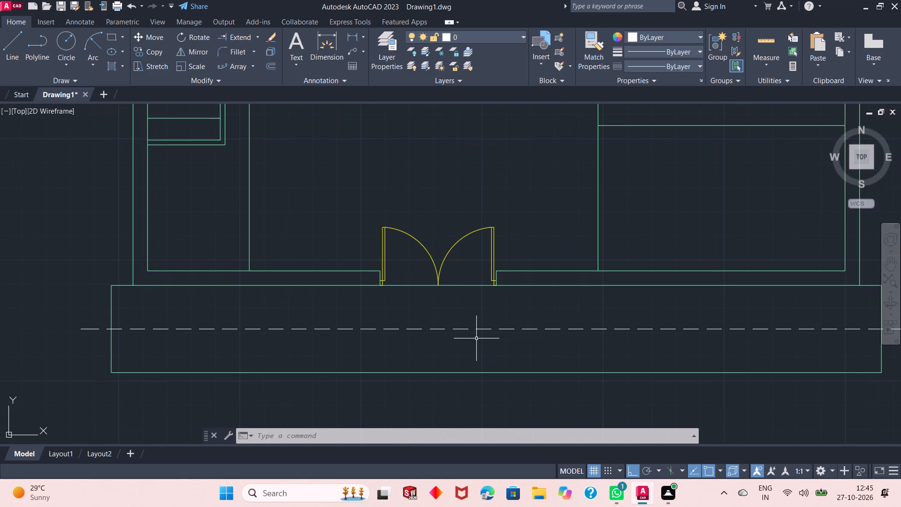
key(Return)
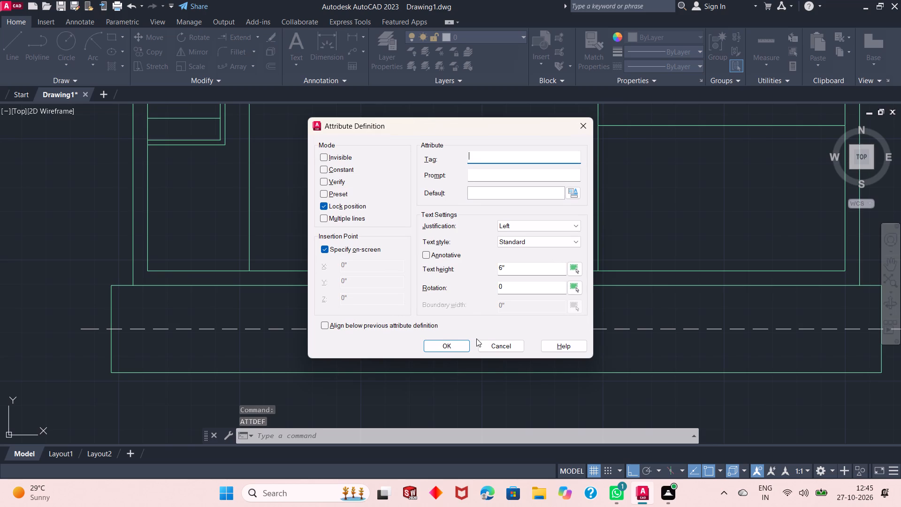
text(MA)
text(IN GATE)
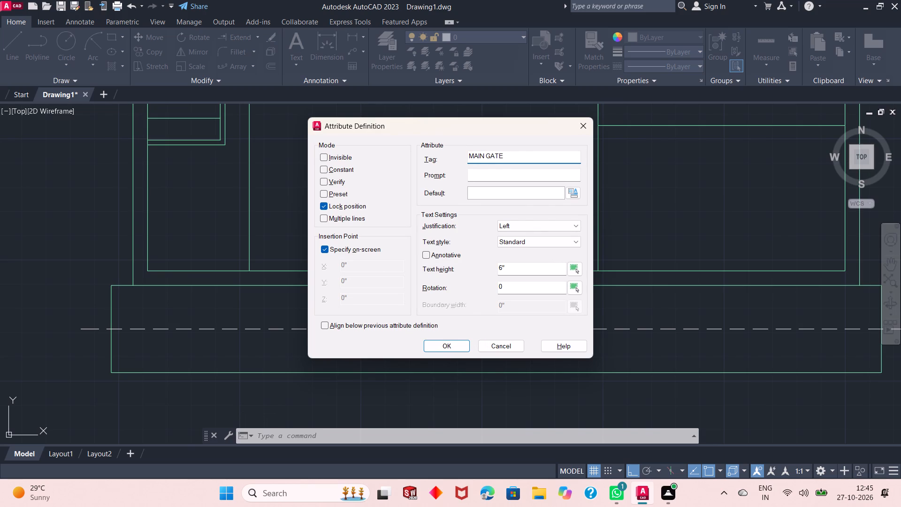
key(Return)
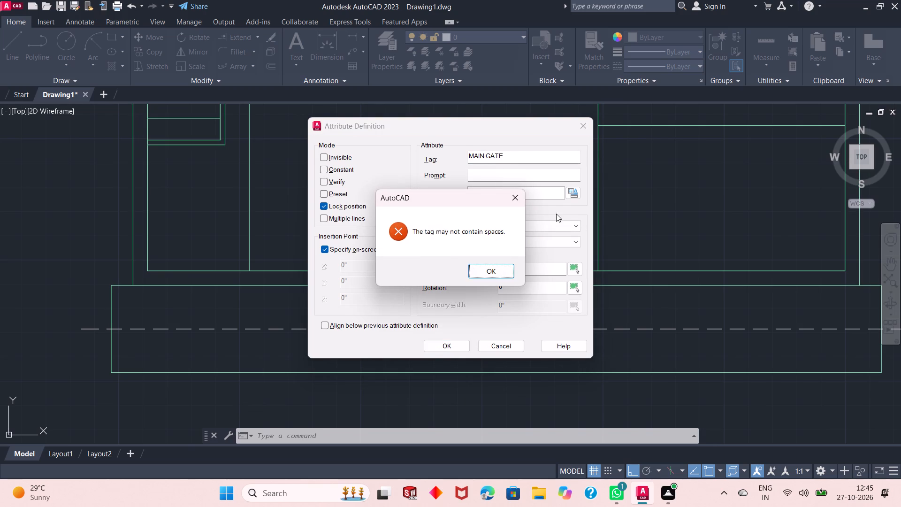
click(510, 197)
click(487, 153)
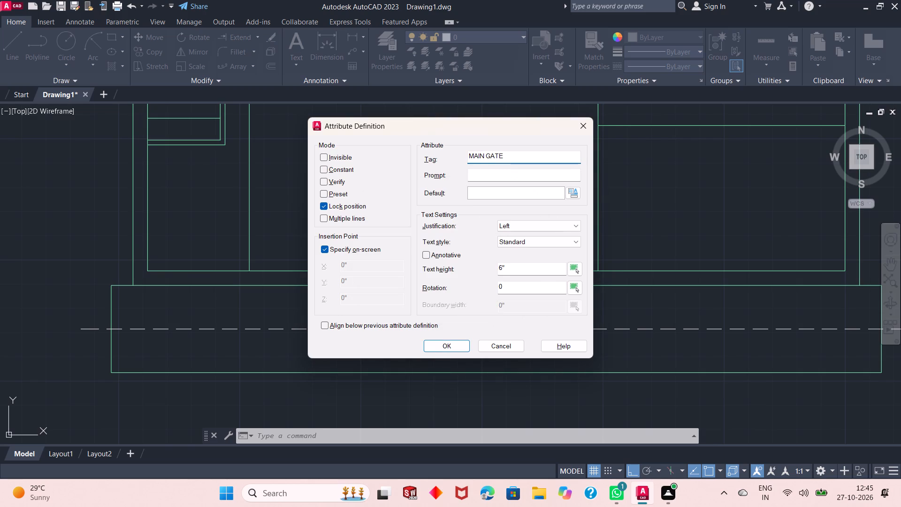
key(BackSpace)
key(Return)
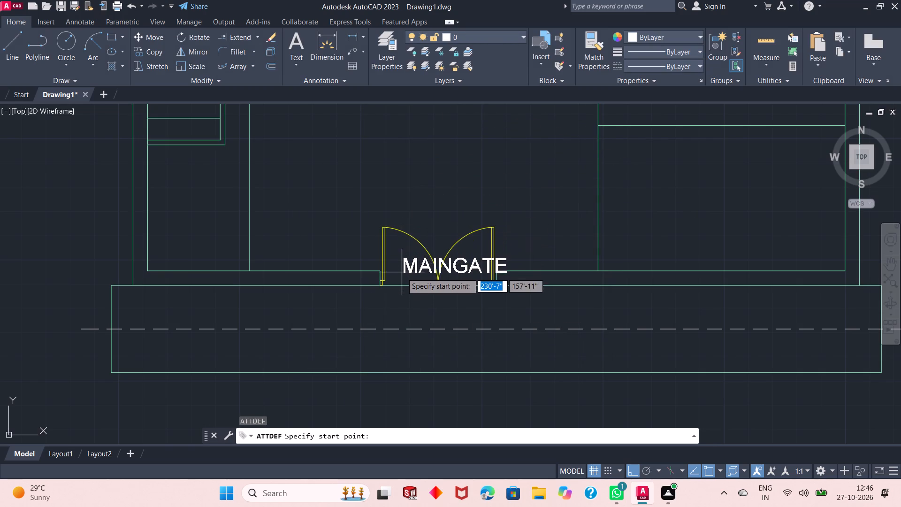
scroll(396, 311, up, 1)
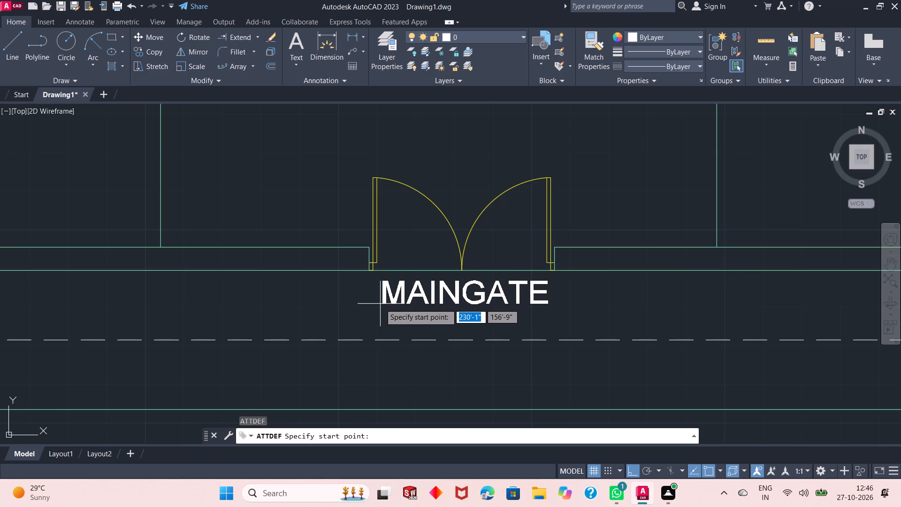
click(379, 307)
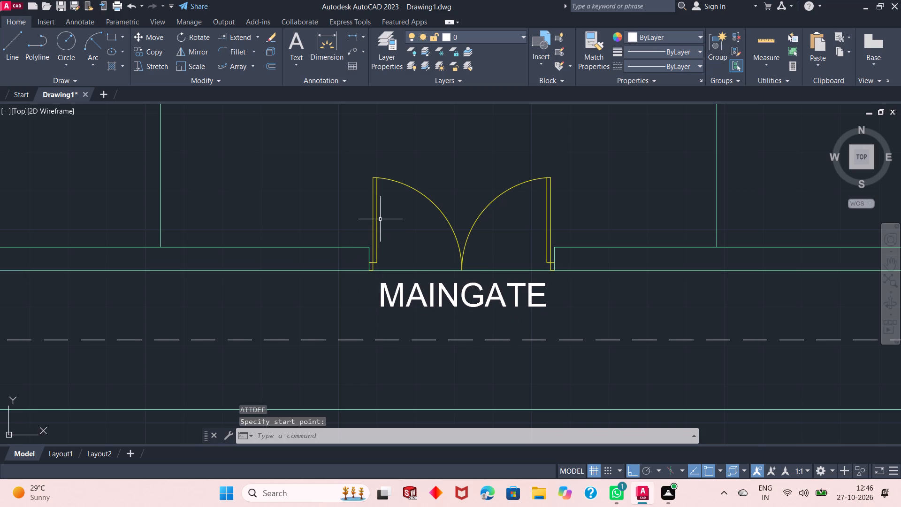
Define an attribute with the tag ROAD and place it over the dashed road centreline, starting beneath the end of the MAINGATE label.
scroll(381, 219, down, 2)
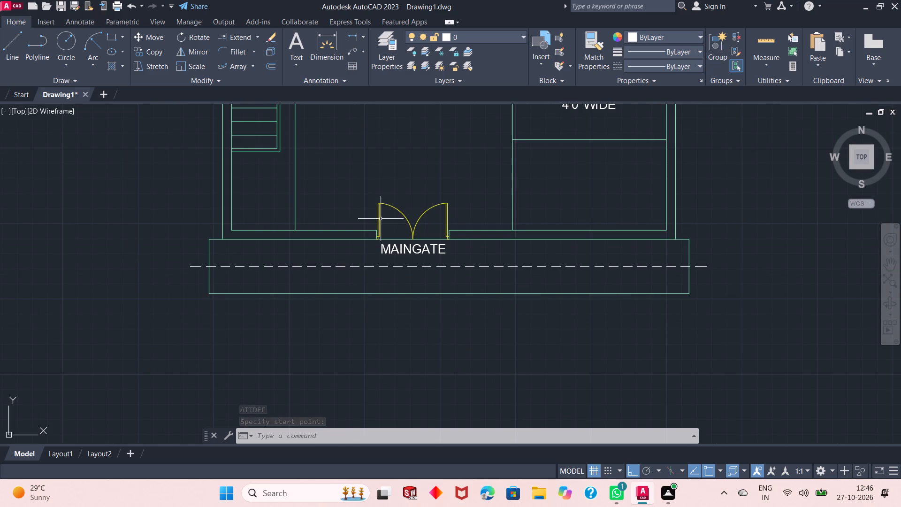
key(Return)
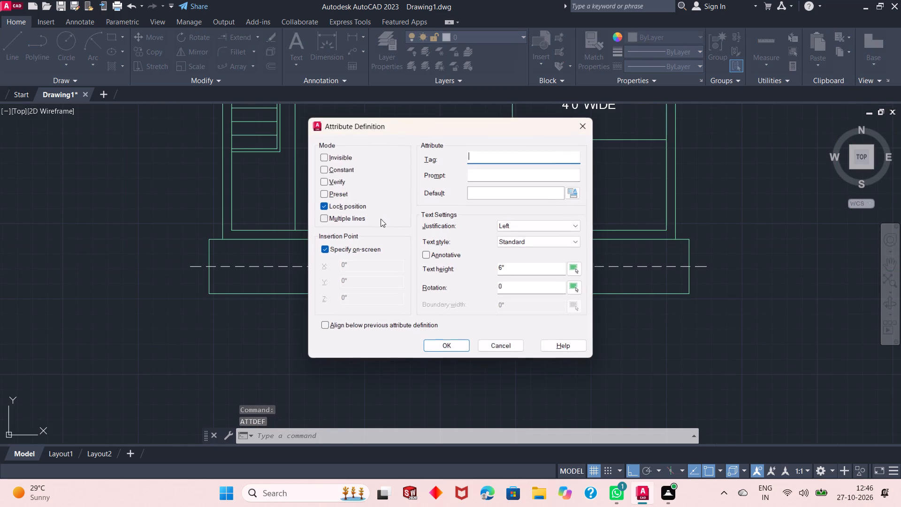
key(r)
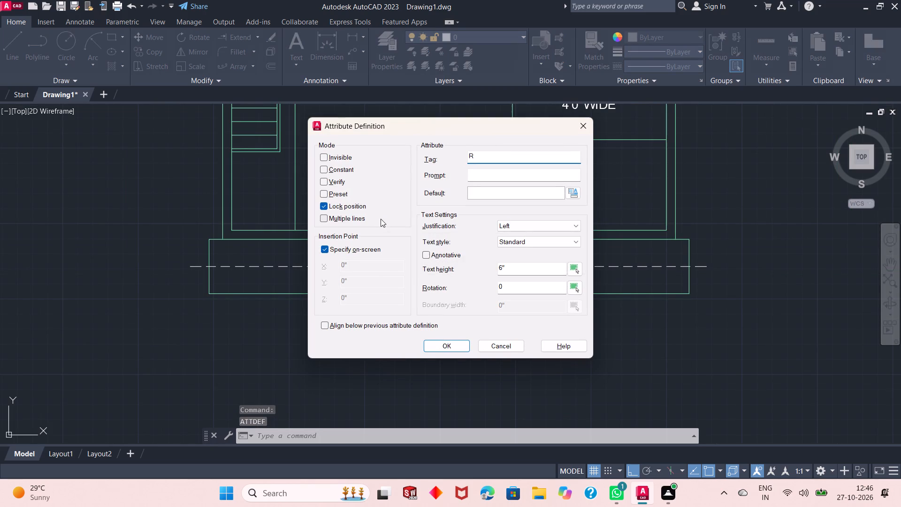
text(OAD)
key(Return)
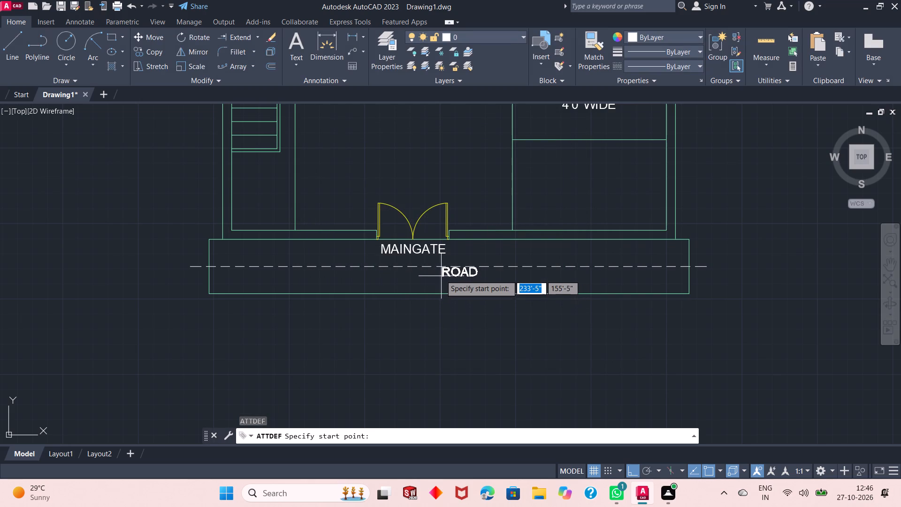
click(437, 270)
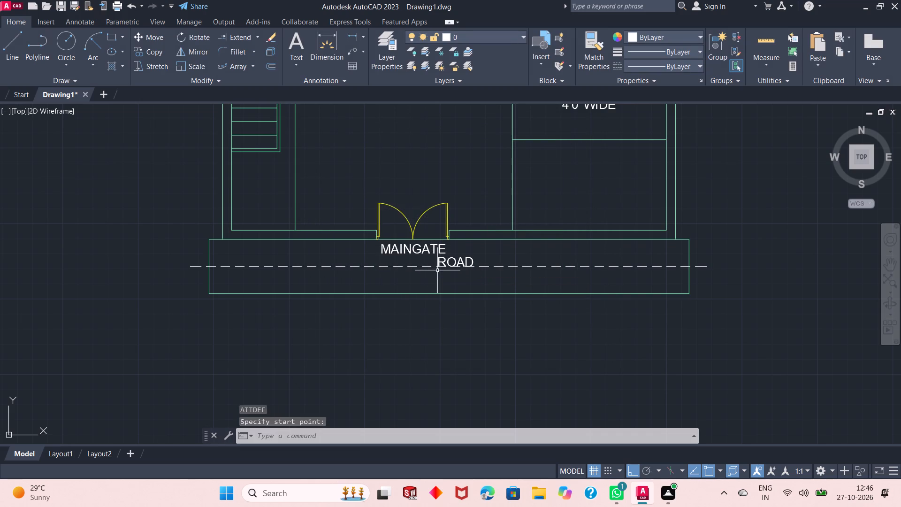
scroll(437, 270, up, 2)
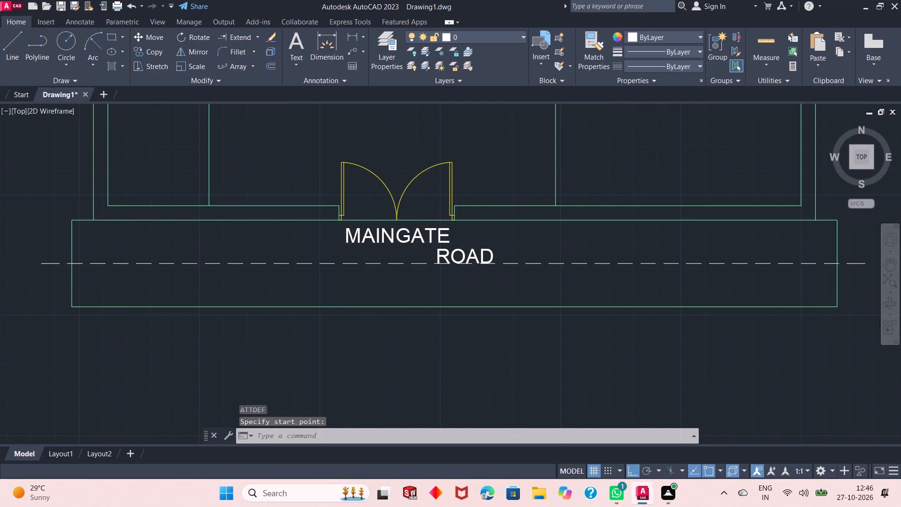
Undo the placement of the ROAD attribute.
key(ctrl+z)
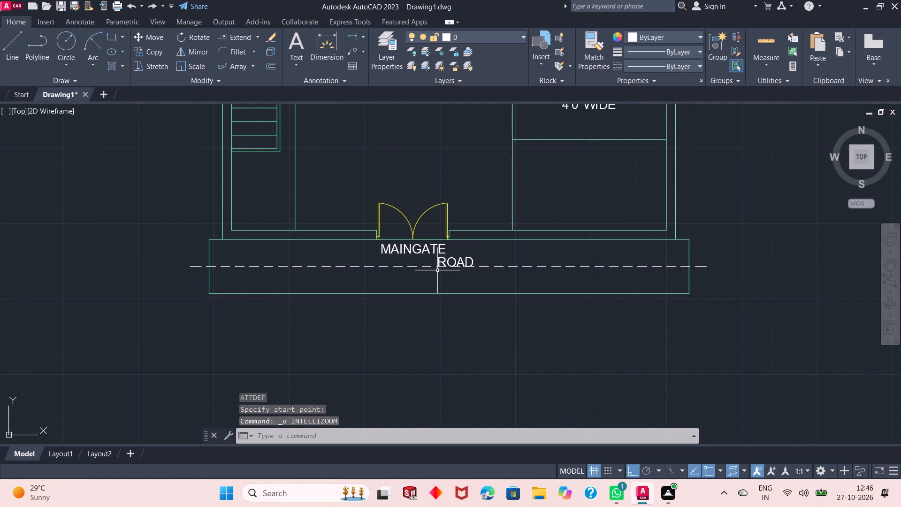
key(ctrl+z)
Define an attribute with the tag ROAD and place it across the dashed road centreline, starting beneath the final letter of MAINGATE.
scroll(437, 270, up, 4)
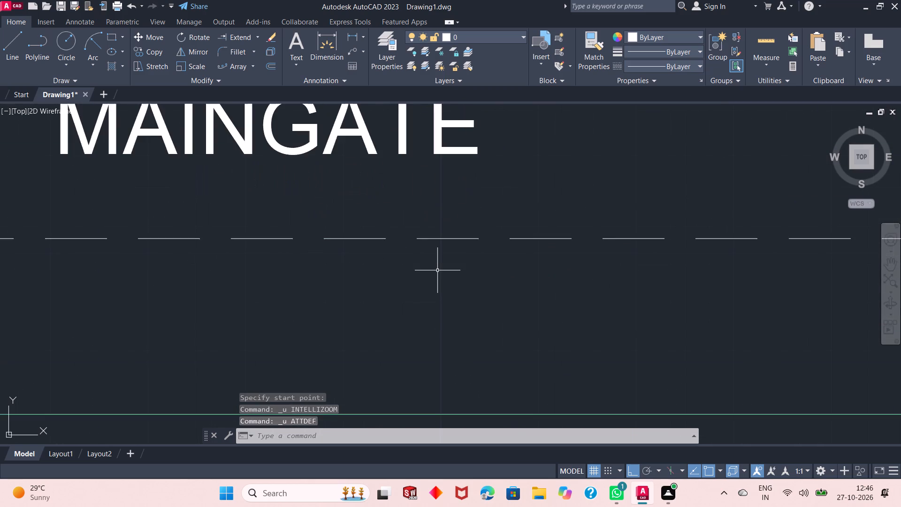
scroll(435, 272, down, 3)
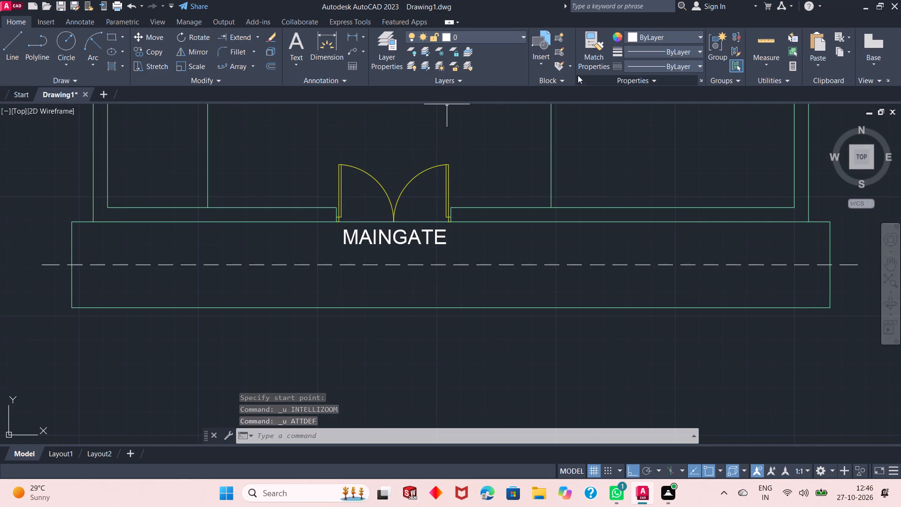
click(569, 77)
click(534, 89)
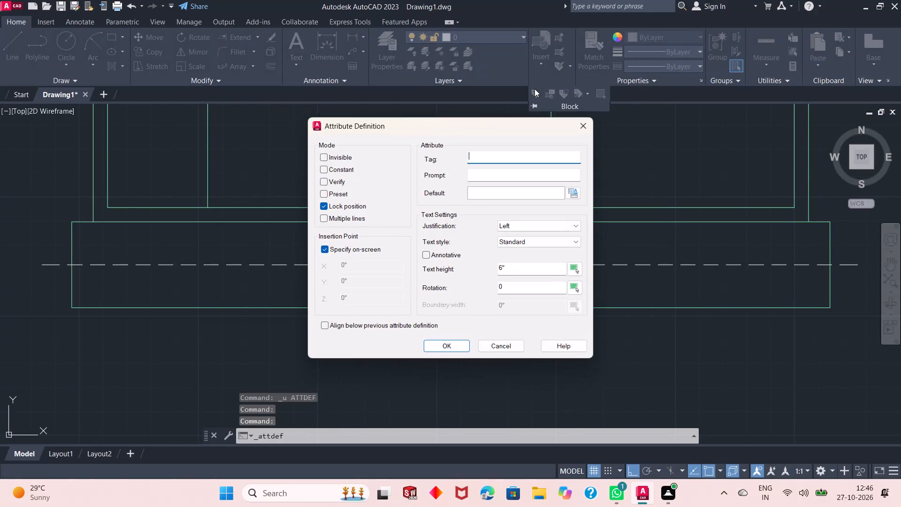
text(ROAD)
key(Return)
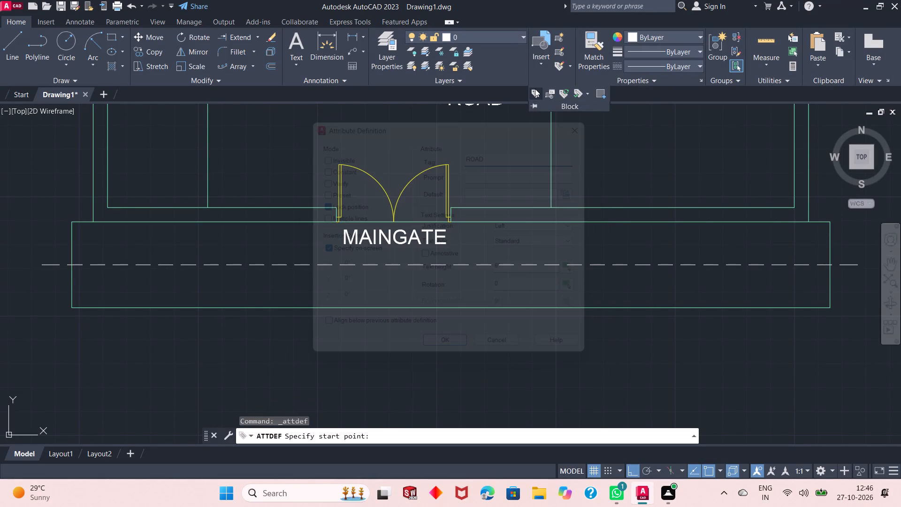
scroll(450, 249, up, 2)
click(390, 300)
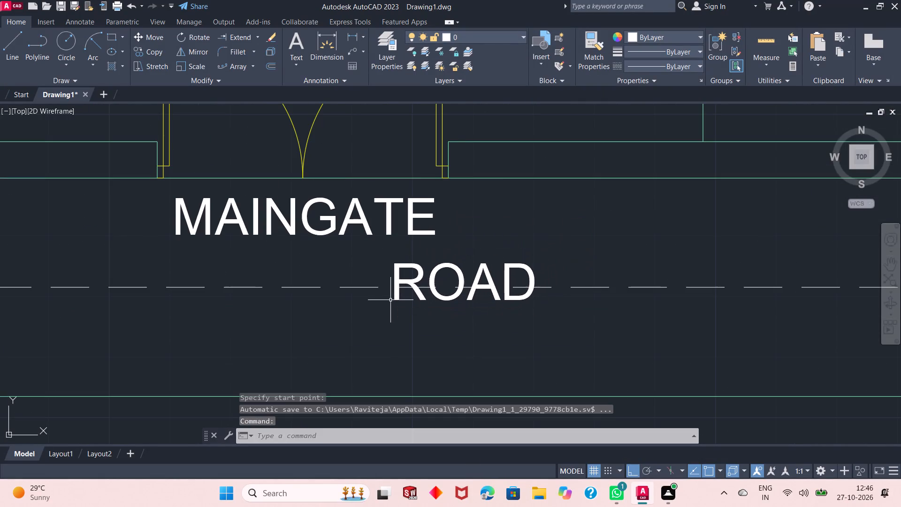
scroll(390, 300, down, 3)
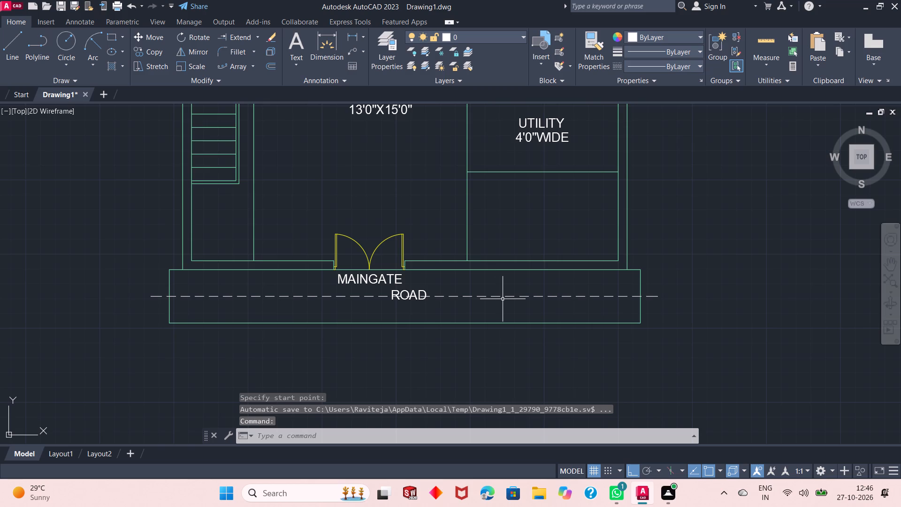
Define an attribute with the tag UP and place it just beside the open end of the upper stair flight, before the entrance door.
scroll(443, 328, down, 1)
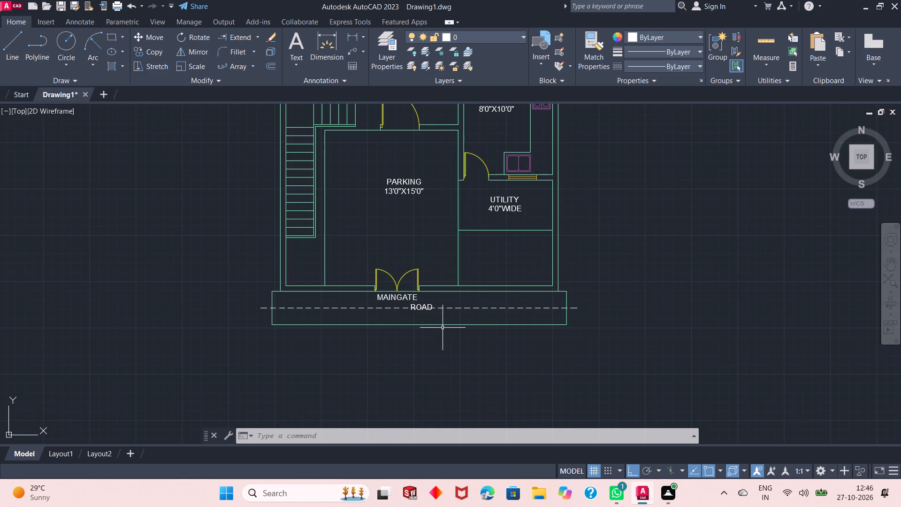
scroll(443, 328, down, 3)
scroll(435, 262, up, 2)
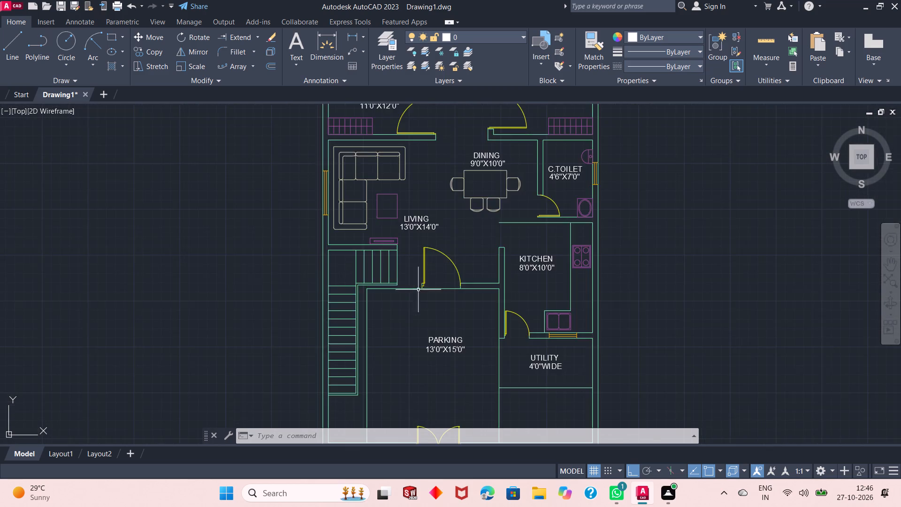
scroll(414, 288, up, 3)
key(Return)
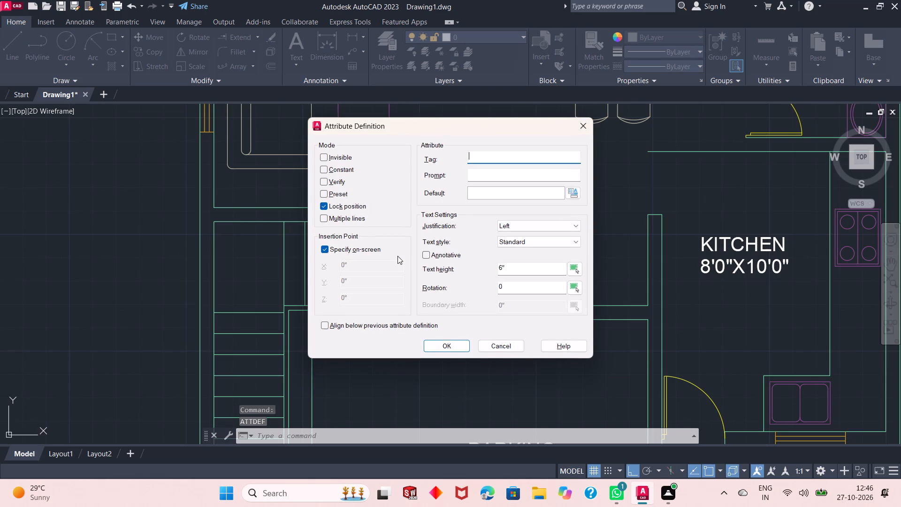
text(UP)
key(Return)
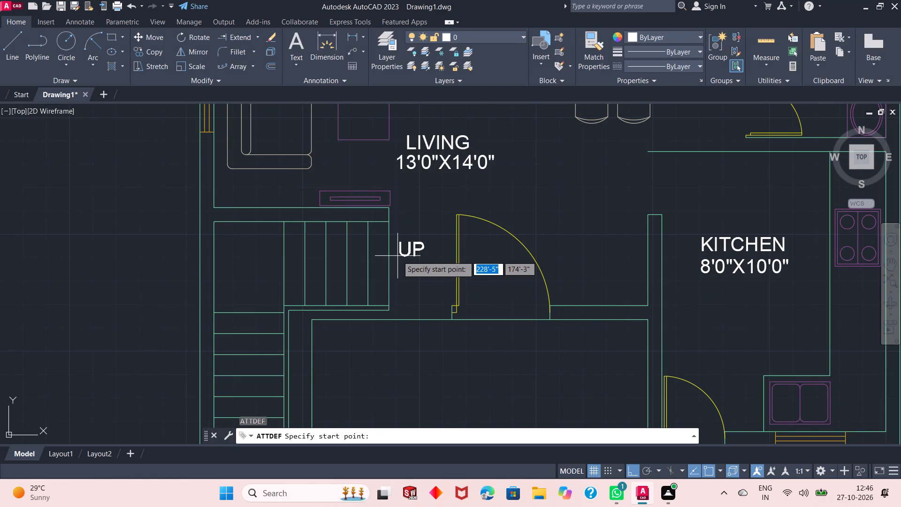
scroll(397, 256, up, 1)
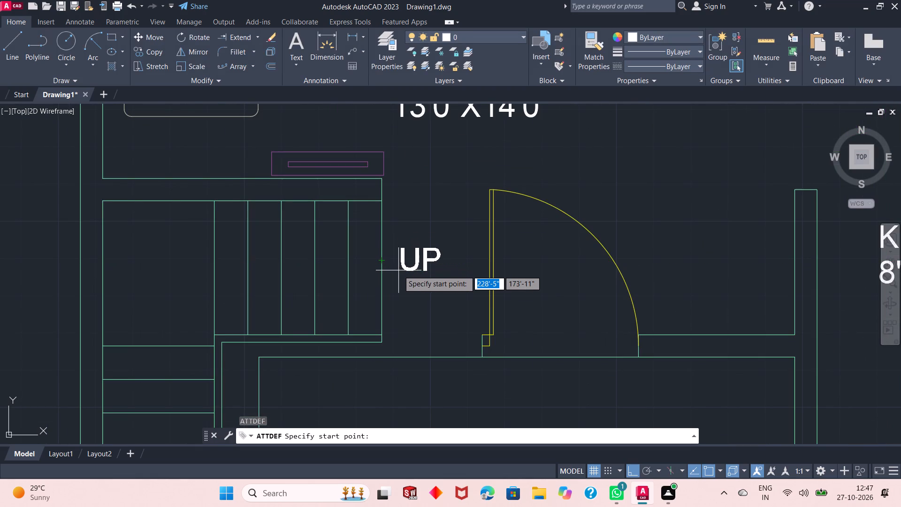
scroll(398, 270, up, 1)
click(398, 272)
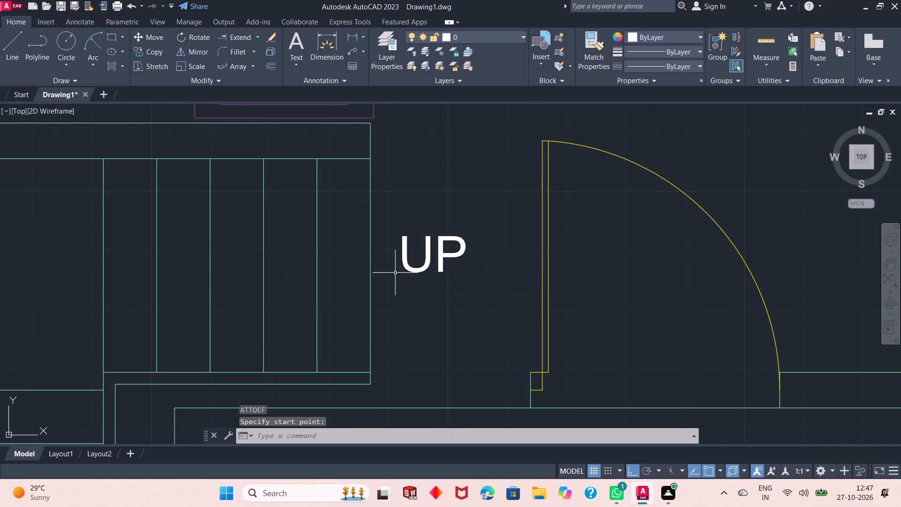
Examine the whole floor plan, checking the room labels, doors and fixtures from the bedrooms down to the kitchen, utility and road.
scroll(395, 273, down, 2)
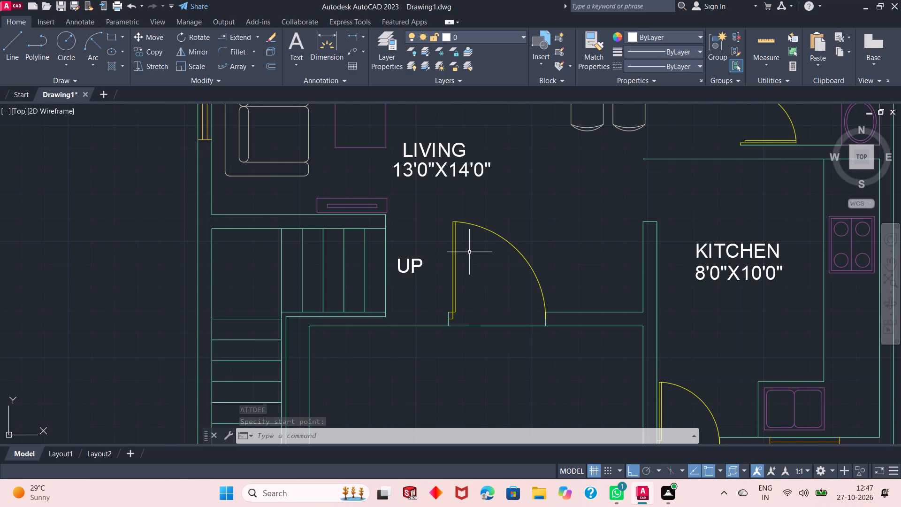
scroll(398, 283, down, 1)
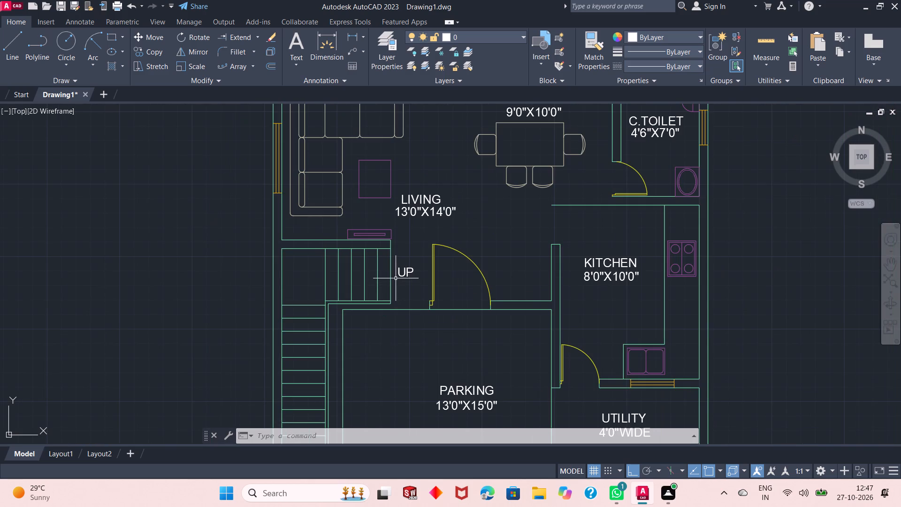
scroll(396, 277, down, 2)
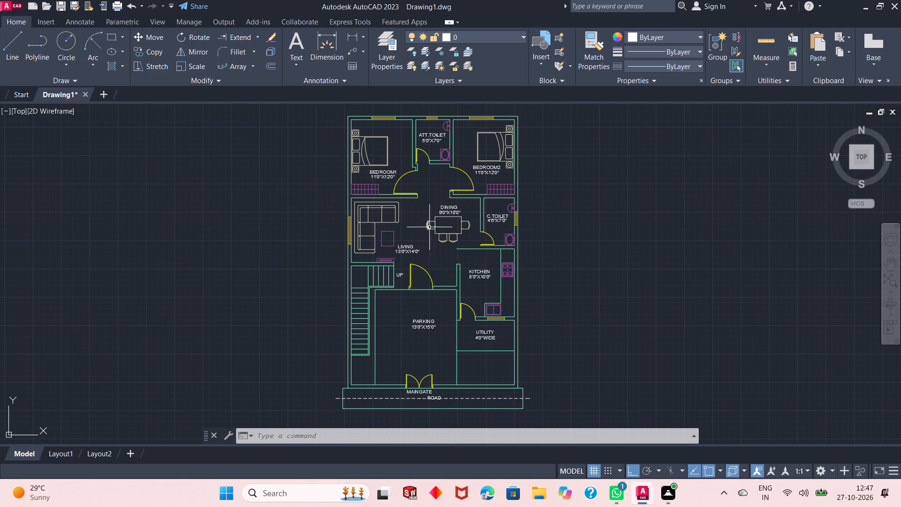
scroll(435, 154, up, 3)
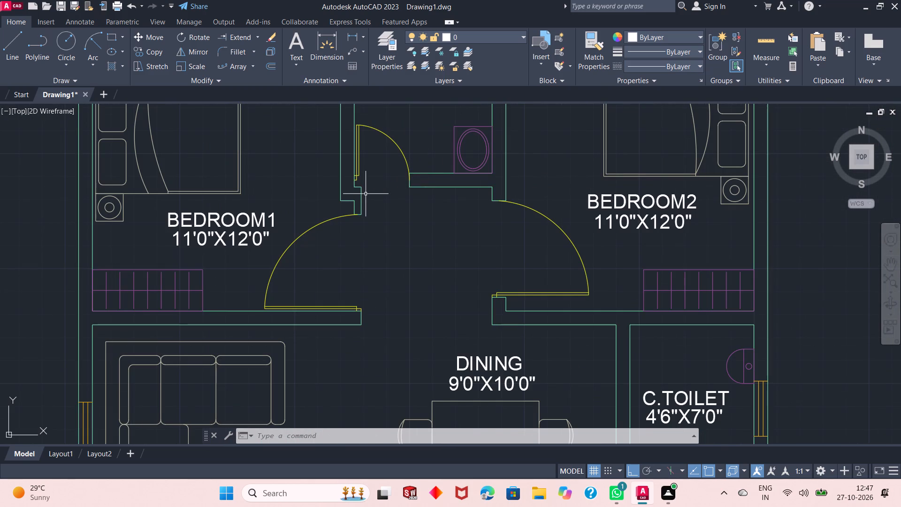
scroll(443, 206, down, 2)
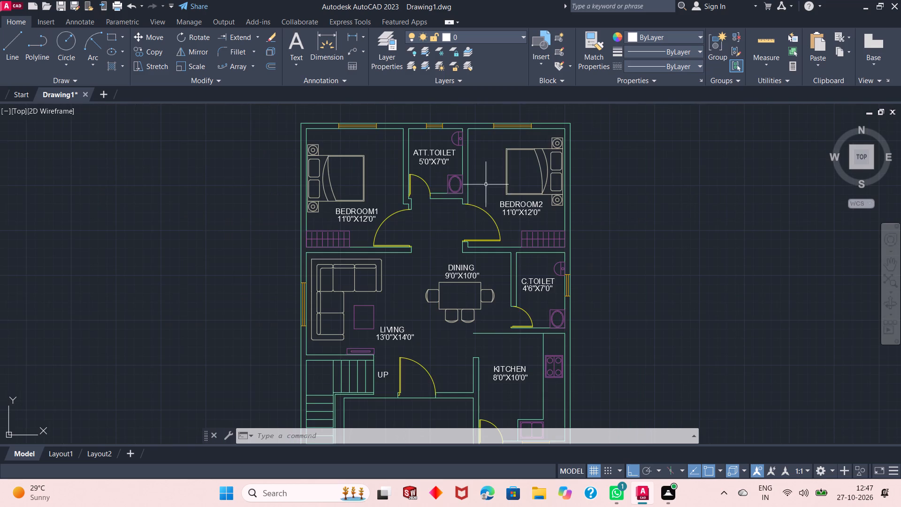
scroll(371, 180, down, 1)
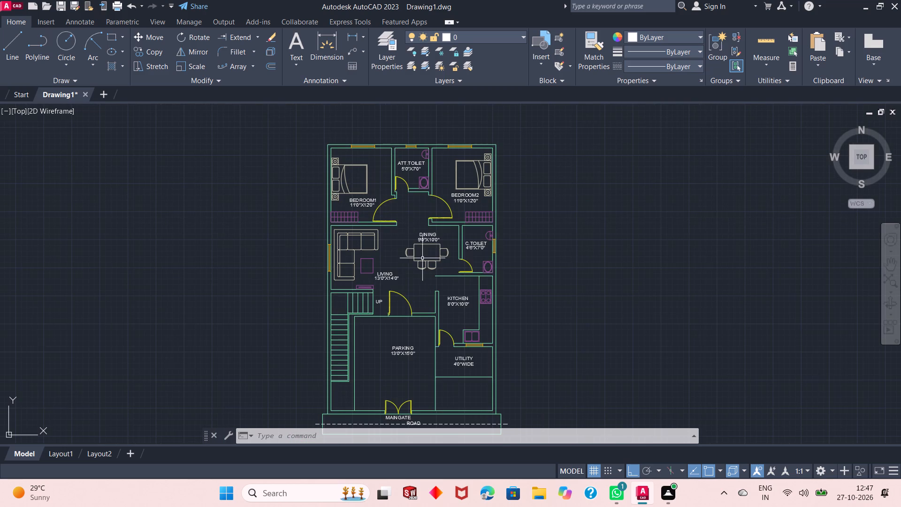
scroll(474, 330, up, 3)
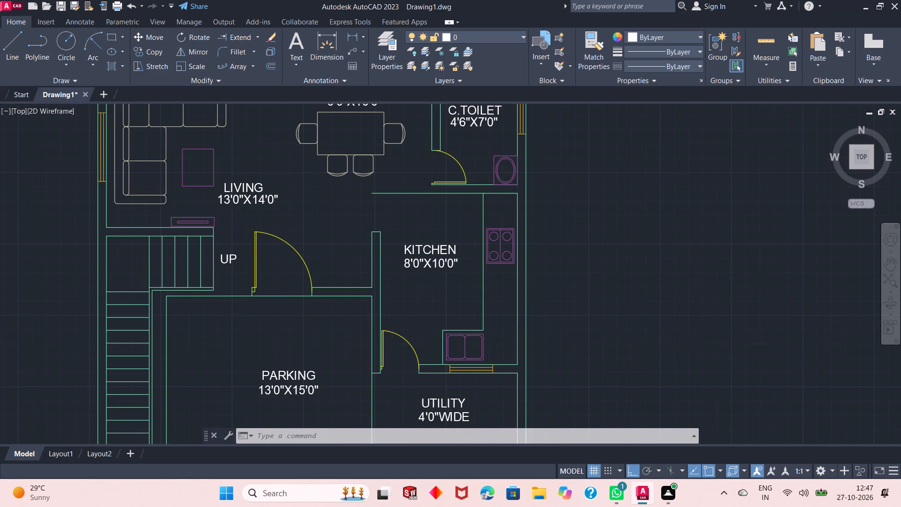
scroll(493, 279, up, 1)
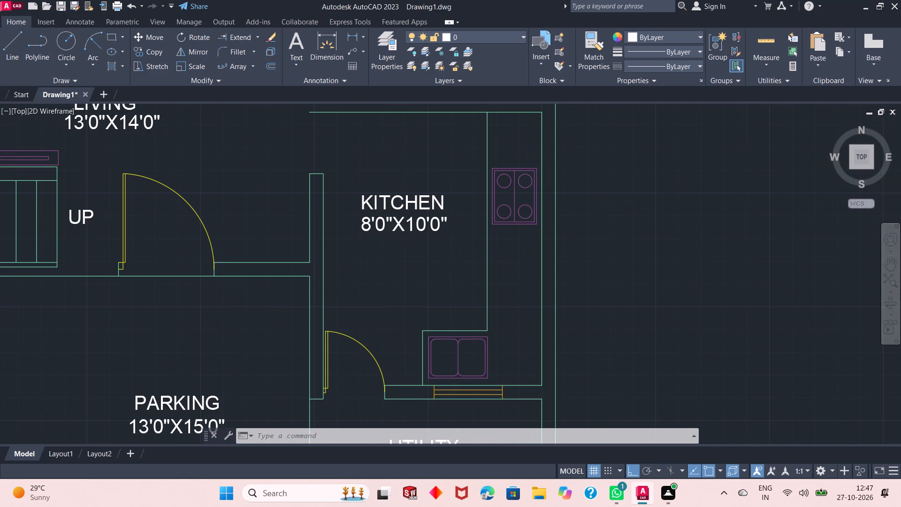
scroll(493, 279, down, 1)
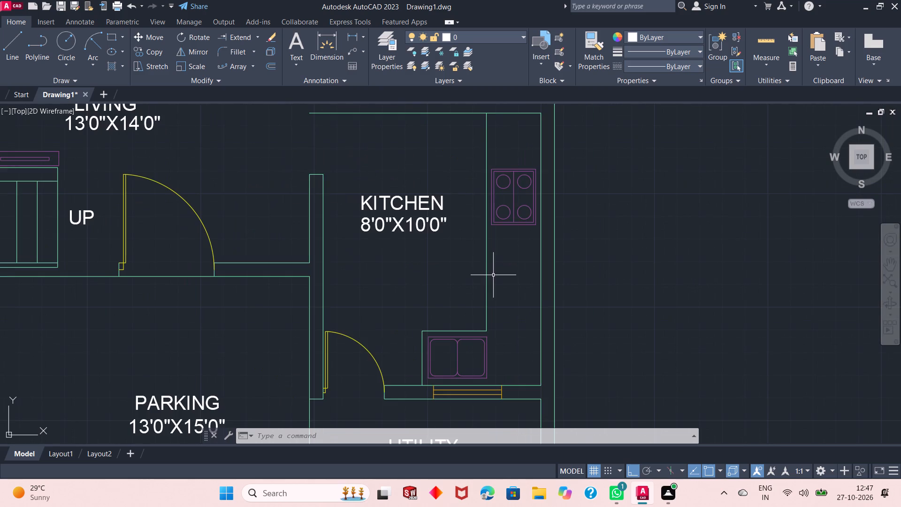
scroll(493, 230, down, 2)
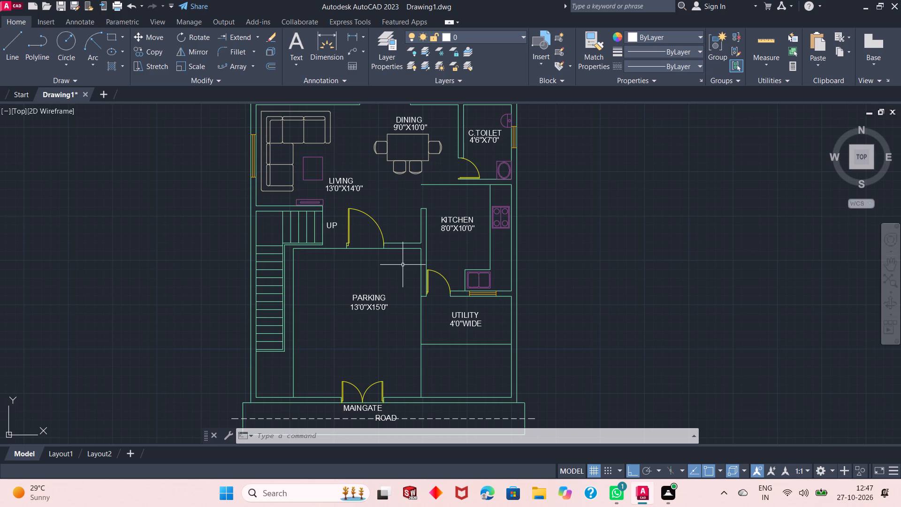
scroll(403, 265, down, 2)
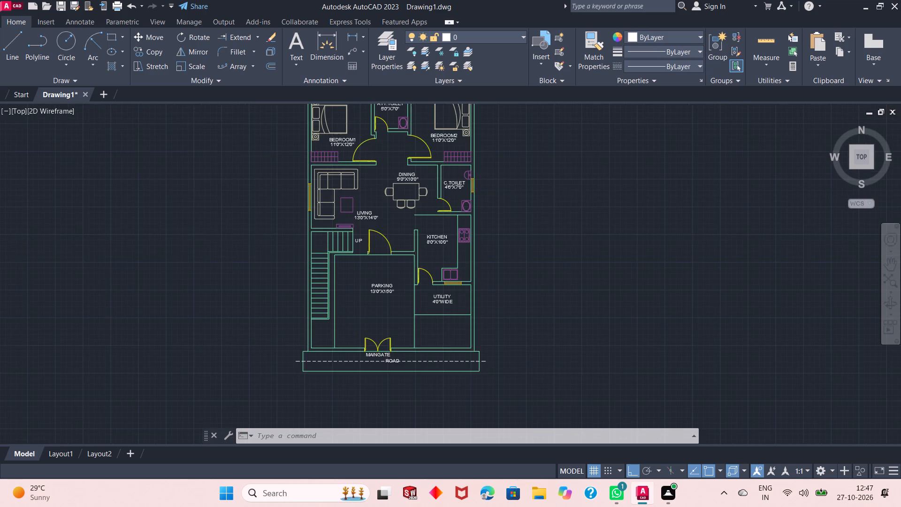
scroll(384, 146, up, 1)
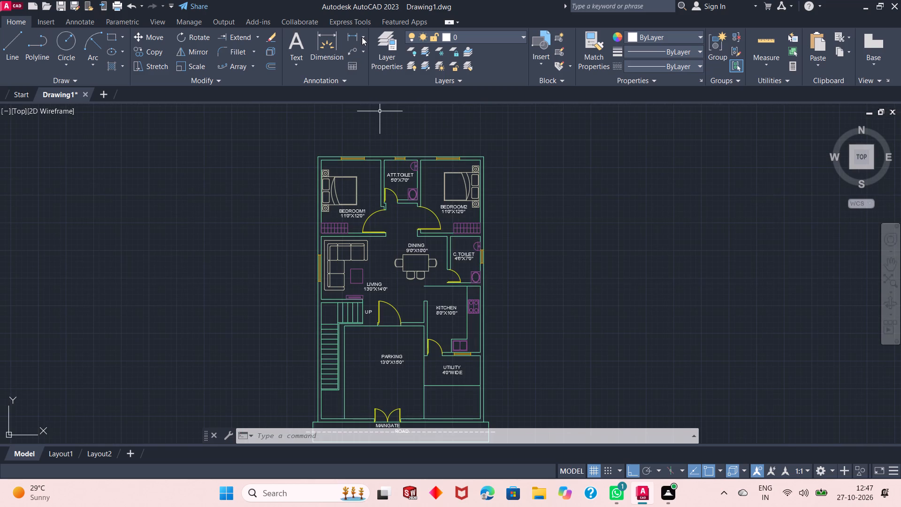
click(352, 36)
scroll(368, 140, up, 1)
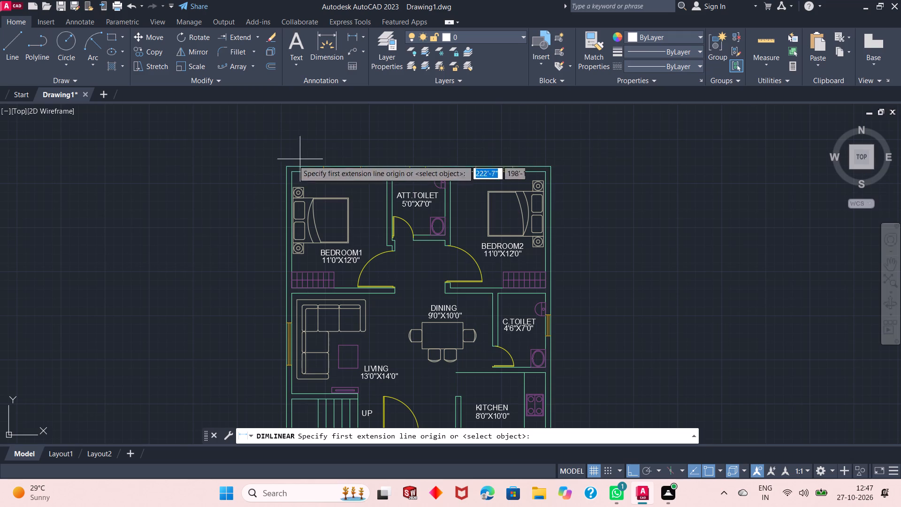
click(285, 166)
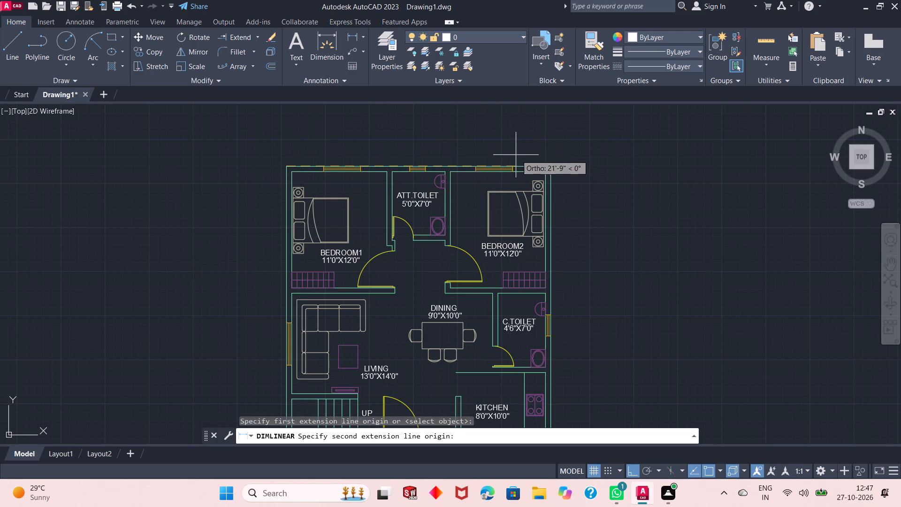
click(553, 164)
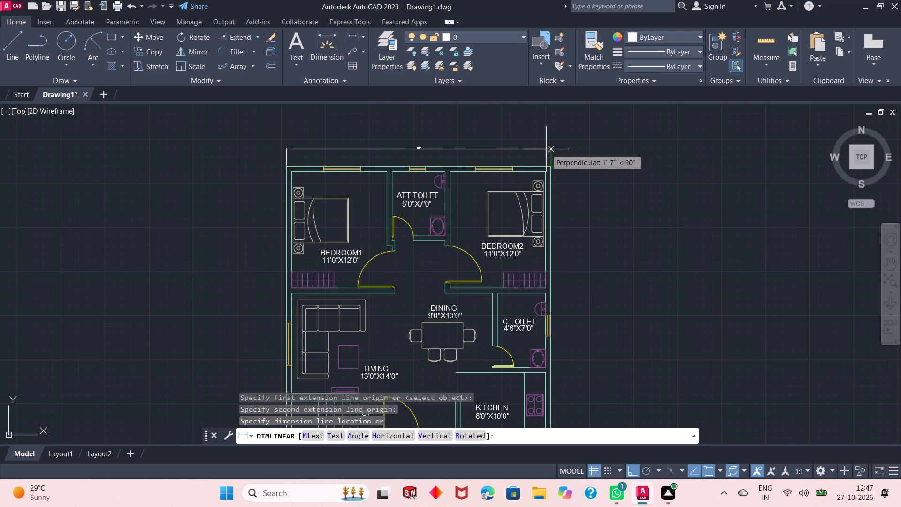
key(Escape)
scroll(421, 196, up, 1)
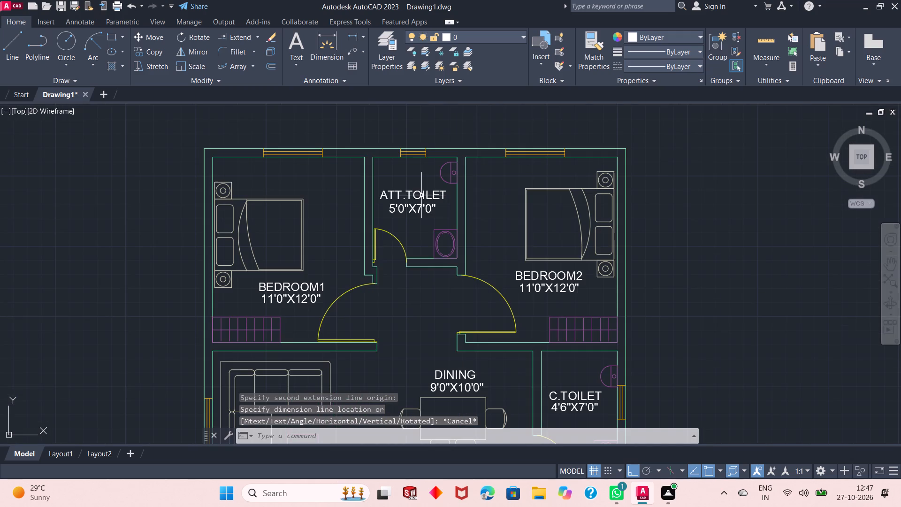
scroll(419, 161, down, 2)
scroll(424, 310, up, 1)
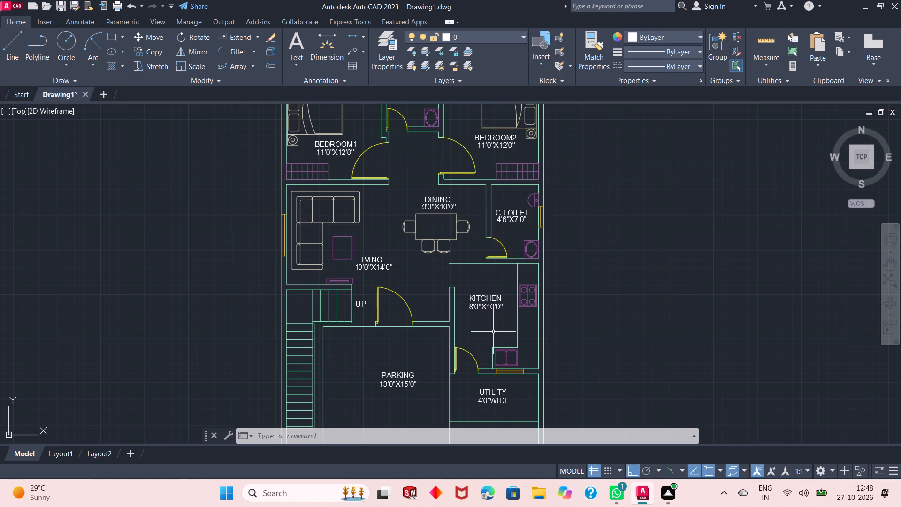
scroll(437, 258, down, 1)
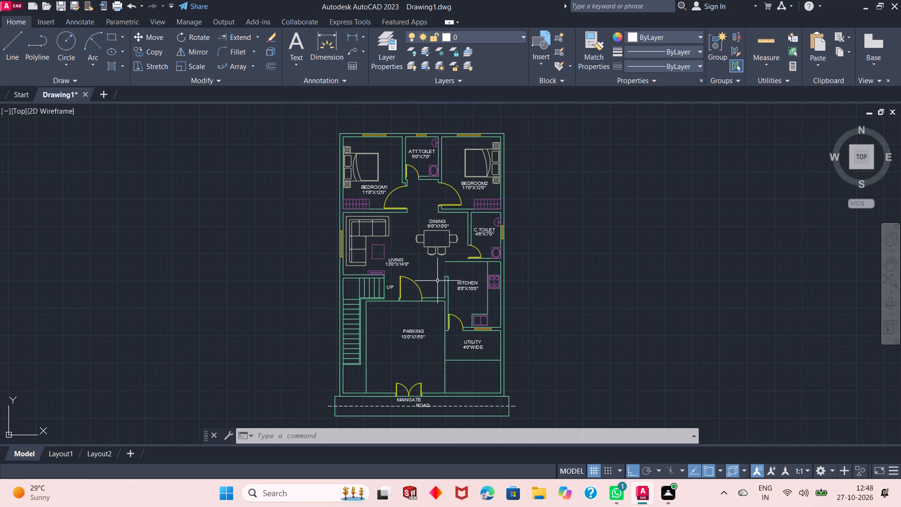
Turn off command history logging with the LOGFILEOFF command.
click(289, 430)
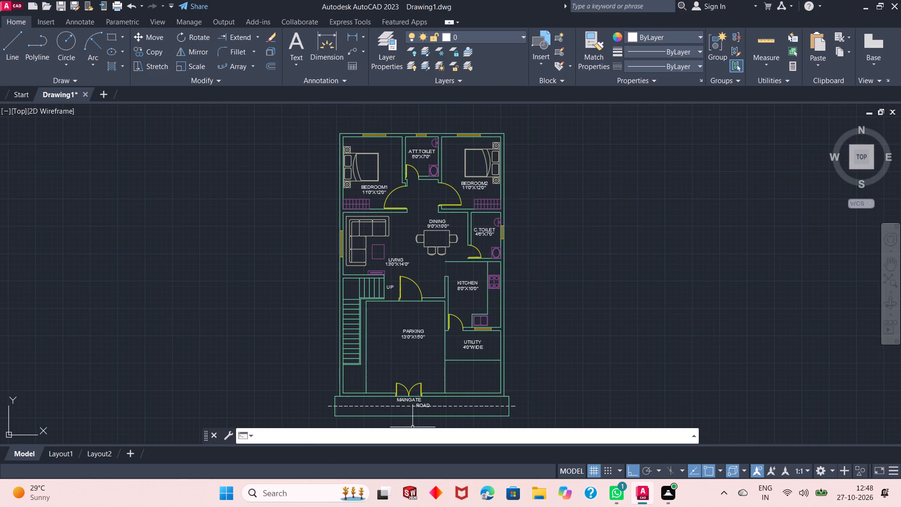
text(LOG)
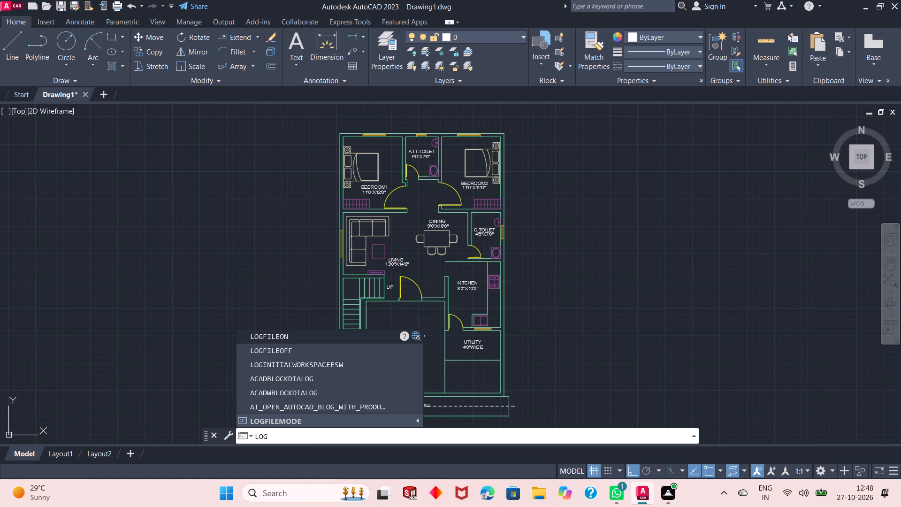
click(292, 351)
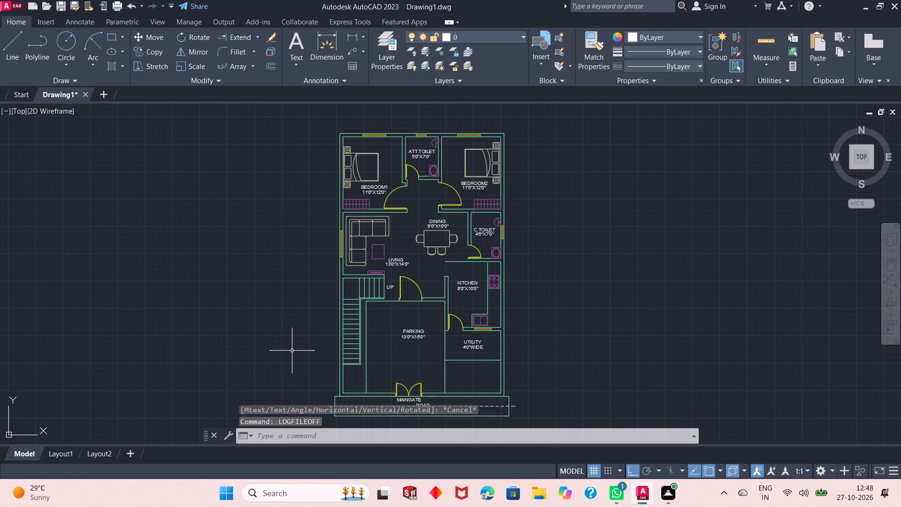
Start saving the drawing and enter the file name 25'X40' NORTH FACING 2BHK HOUSEPLAN.
key(ctrl+s)
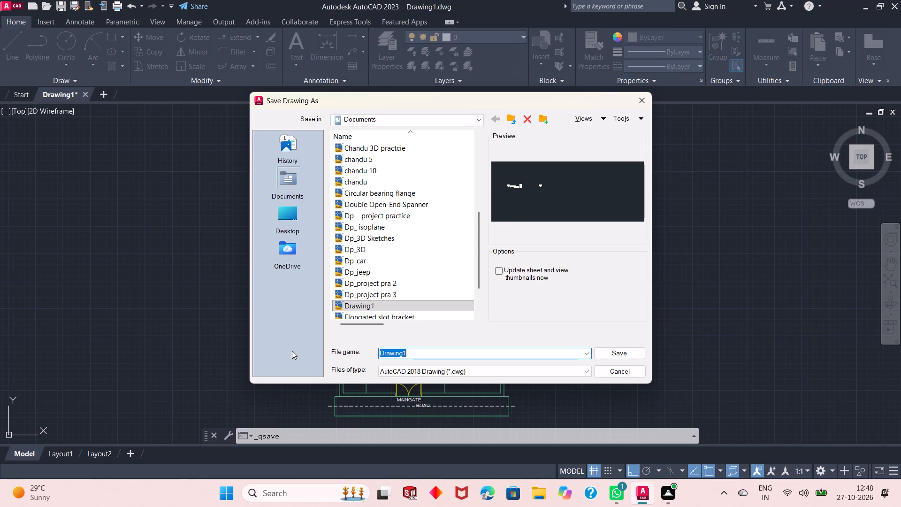
text(25)
key(apostrophe)
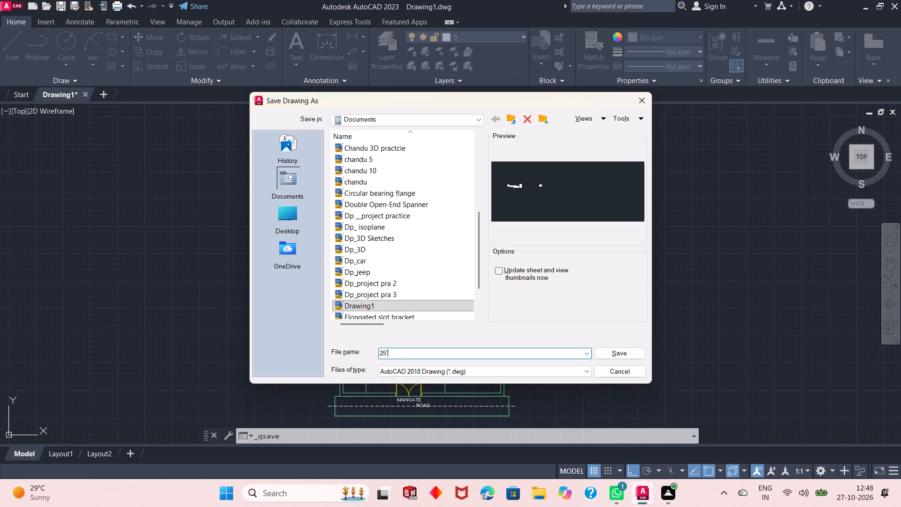
text(X40)
text(')
key(space)
text(NORTH FACE)
key(space)
key(BackSpace)
key(BackSpace)
text(ING)
key(space)
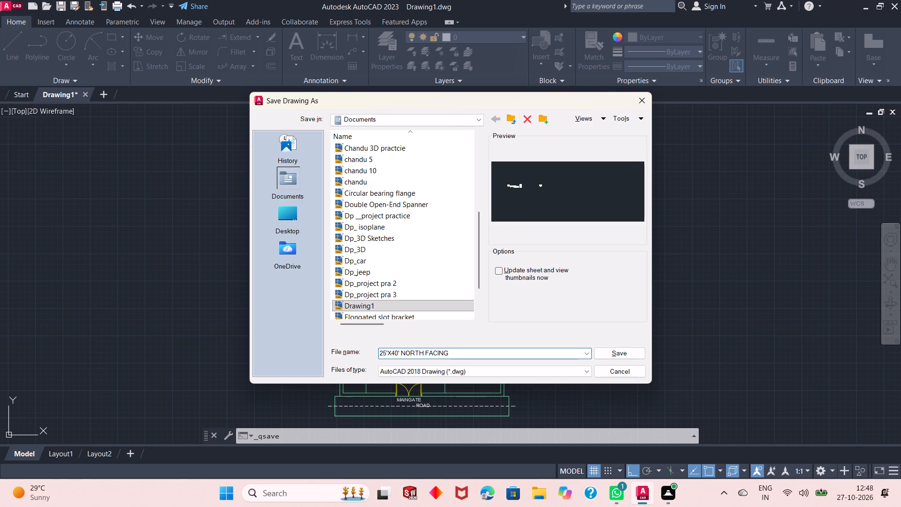
text(2BHK)
key(space)
text(HOUSEPLAN)
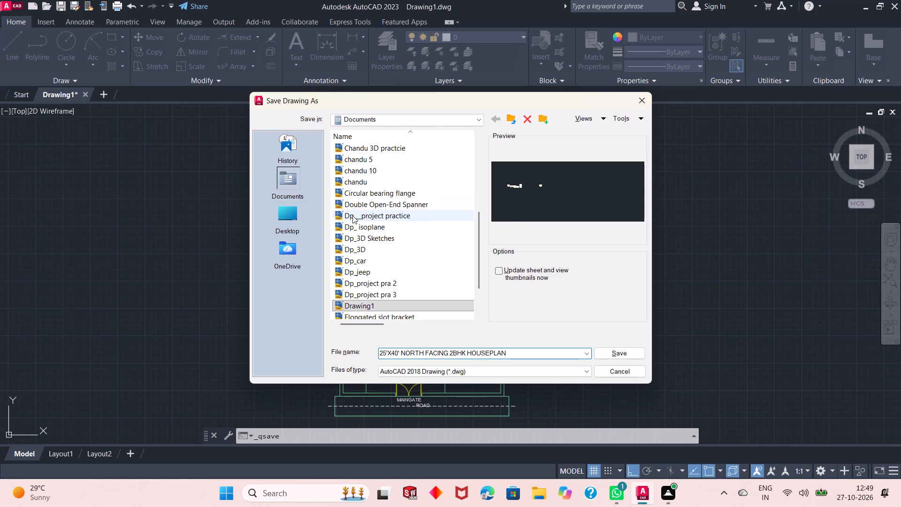
Choose the Dp AutoCAD folder, separate HOUSEPLAN into HOUSE PLAN in the file name, and save the drawing there.
scroll(352, 215, up, 1)
scroll(352, 215, down, 3)
scroll(352, 215, up, 6)
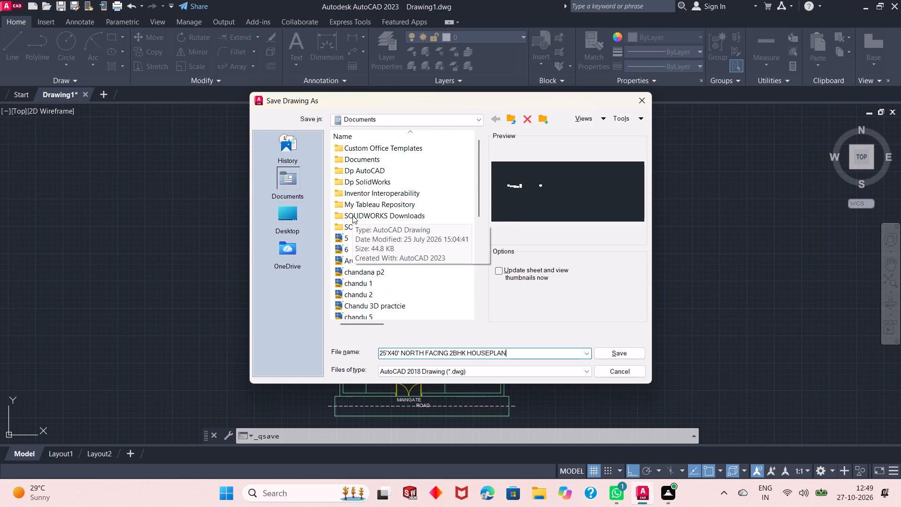
click(364, 171)
double_click(364, 171)
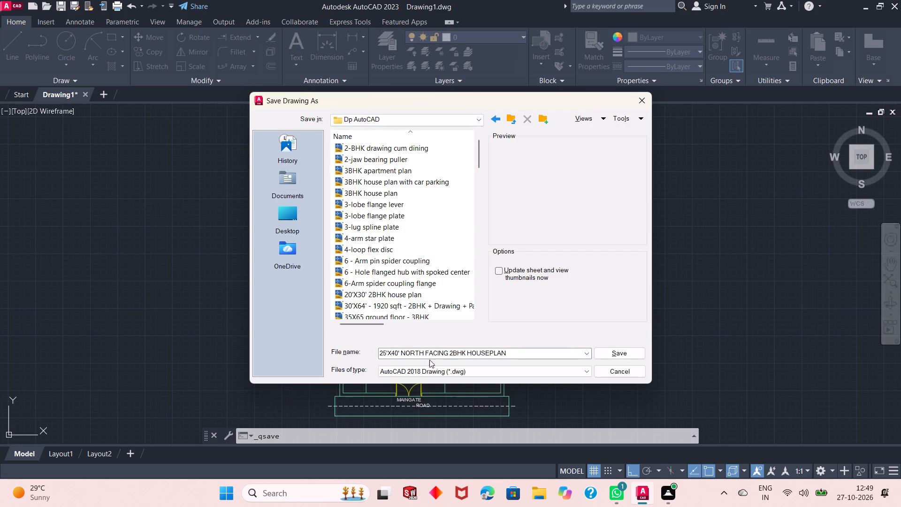
click(491, 351)
click(500, 351)
click(492, 352)
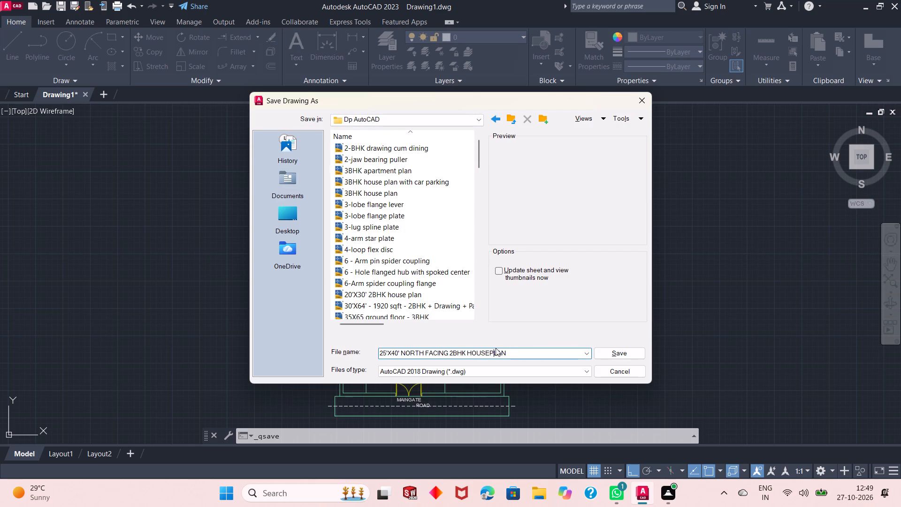
key(Left)
key(space)
click(605, 355)
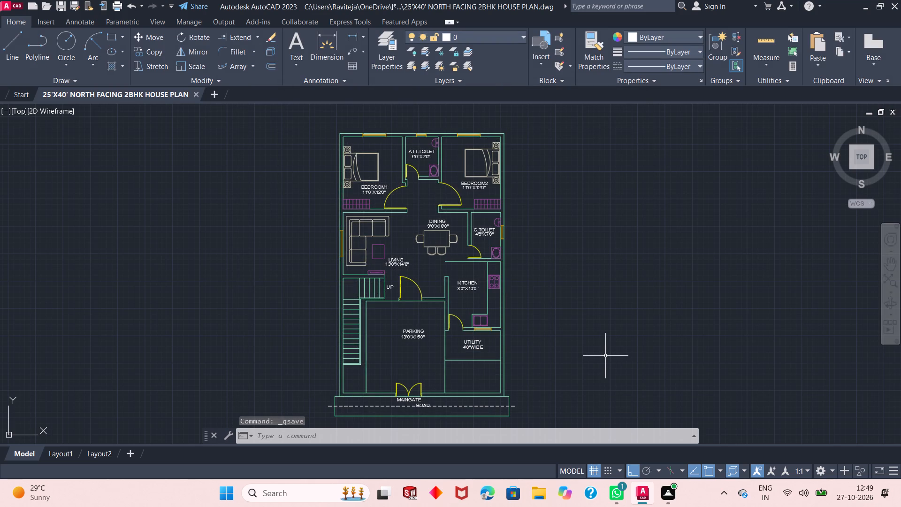
Set up a centred landscape plot with the DWG To PDF.pc3 plotter on ISO expand A4 (297.00 x 210.00 MM) paper.
text(PLO)
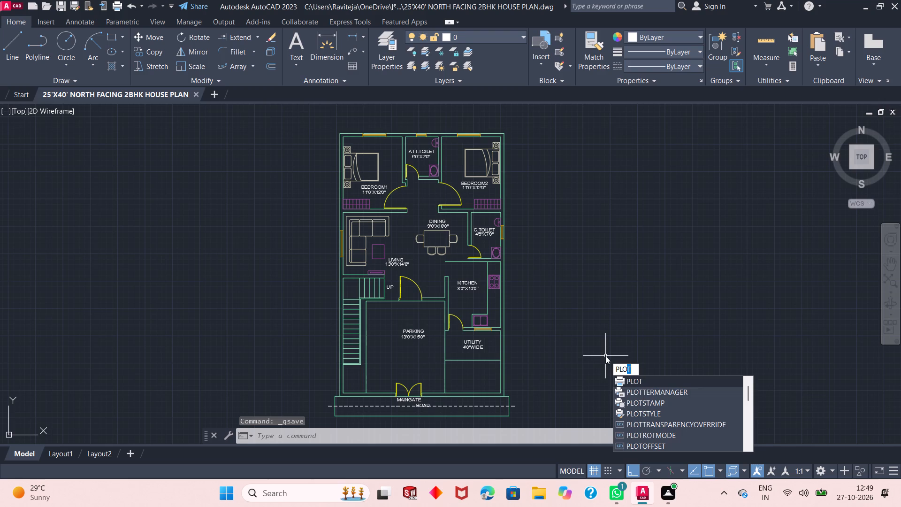
key(Return)
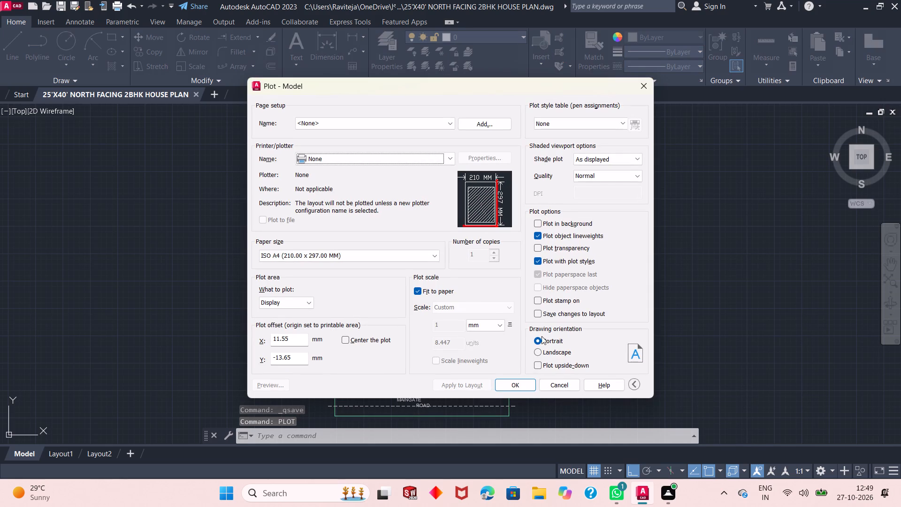
click(344, 158)
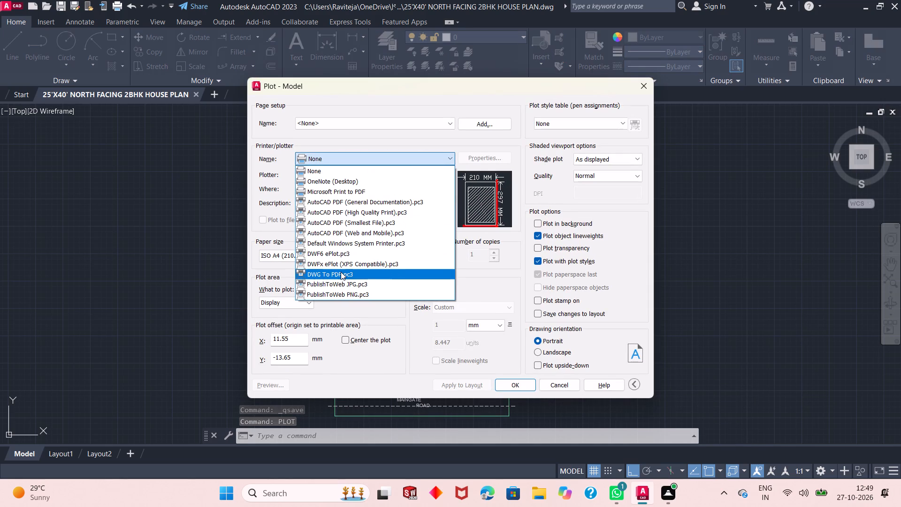
click(341, 272)
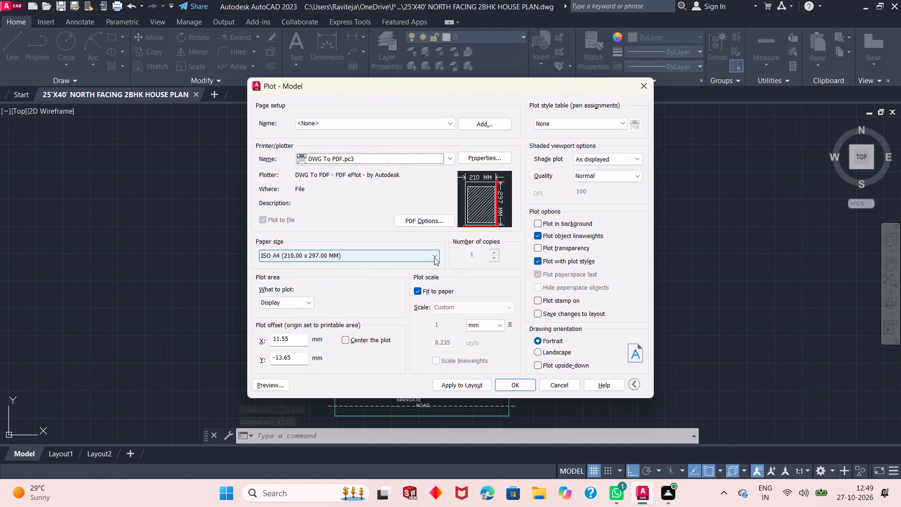
click(357, 254)
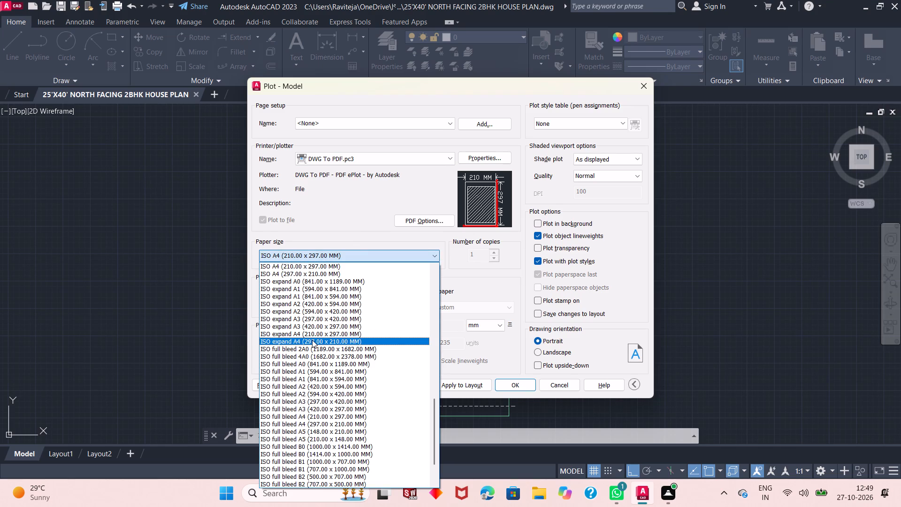
click(312, 340)
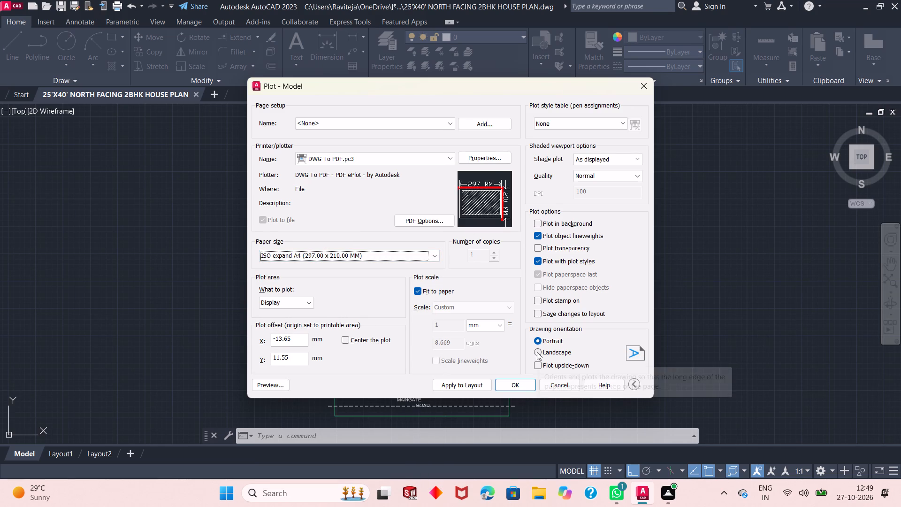
click(537, 352)
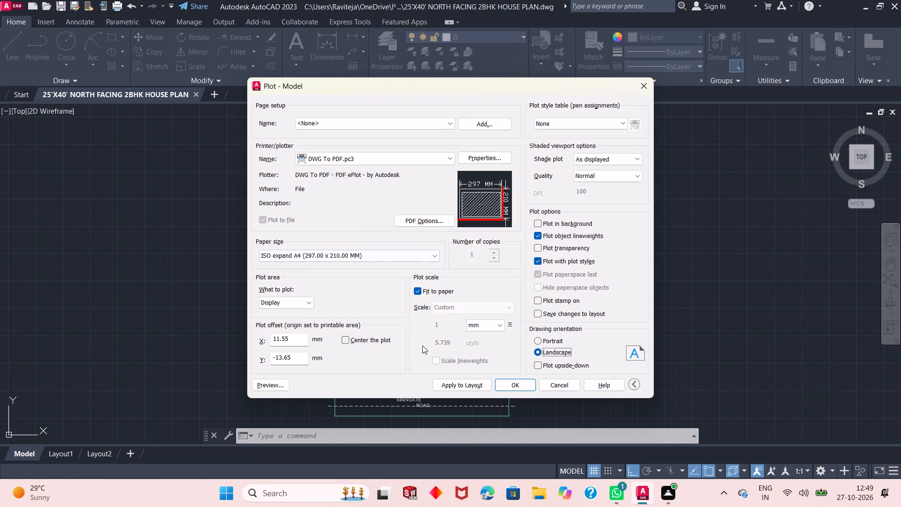
click(365, 340)
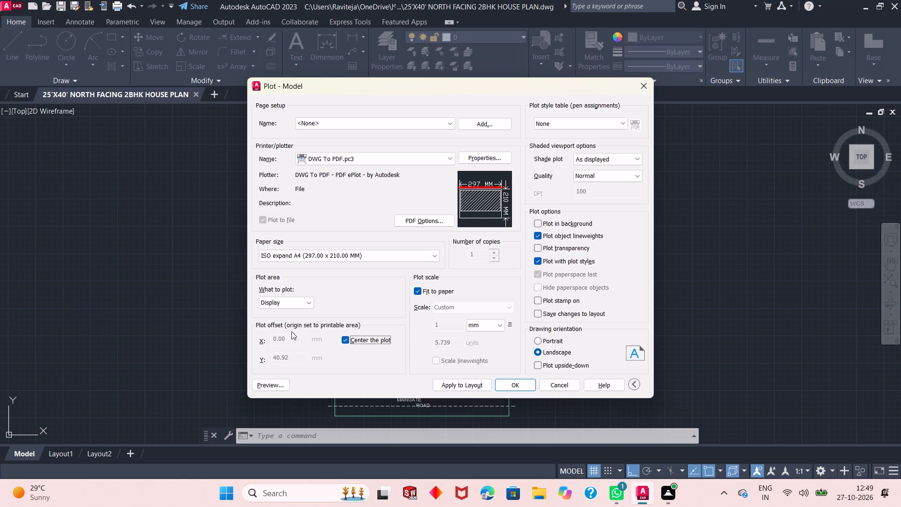
Set the plot area to a window enclosing the whole floor plan, from above Bedroom 1 to below the road.
click(299, 303)
click(299, 338)
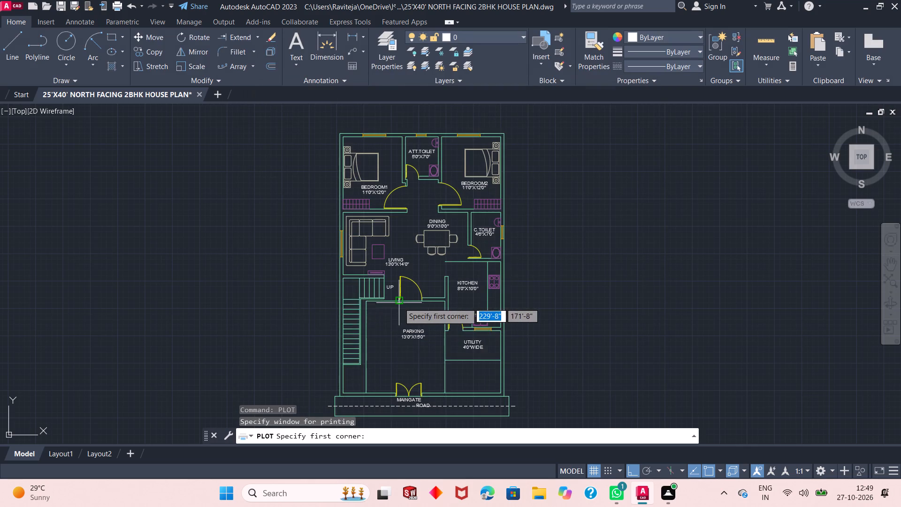
scroll(399, 302, up, 1)
scroll(412, 283, down, 2)
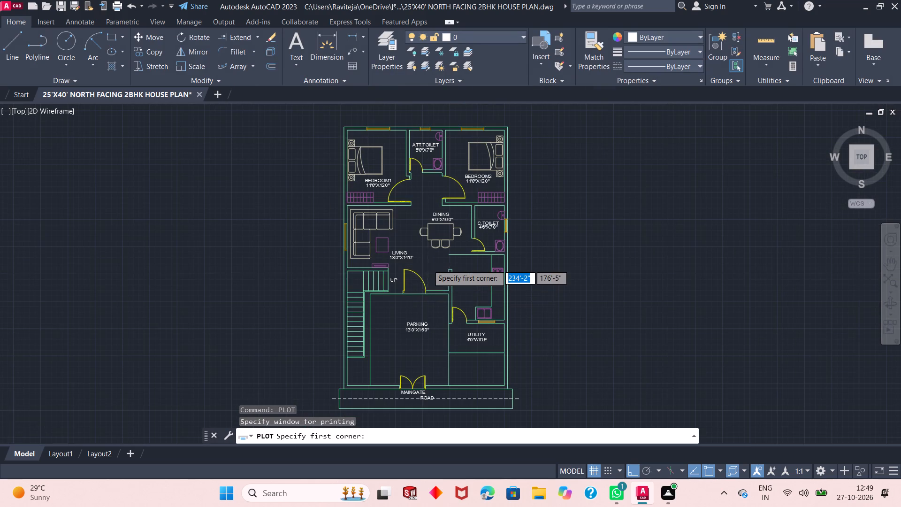
scroll(402, 242, up, 1)
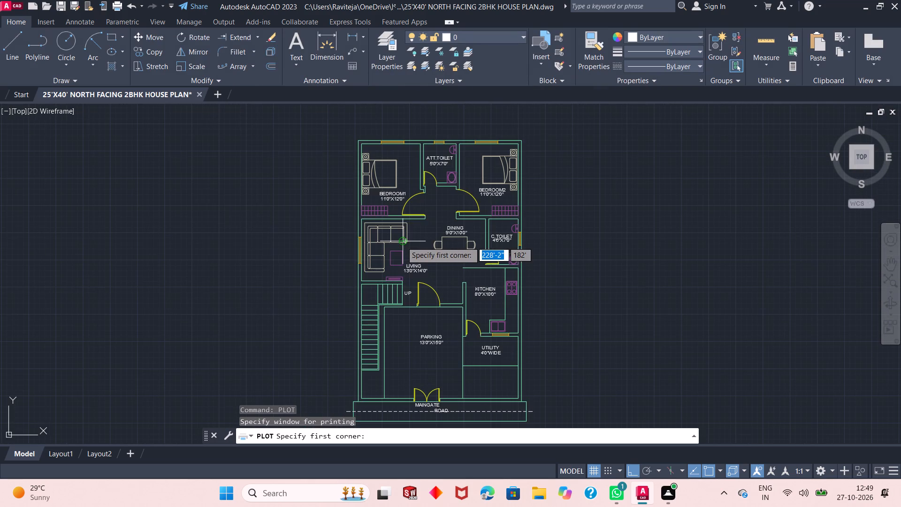
scroll(426, 220, down, 1)
scroll(426, 250, up, 1)
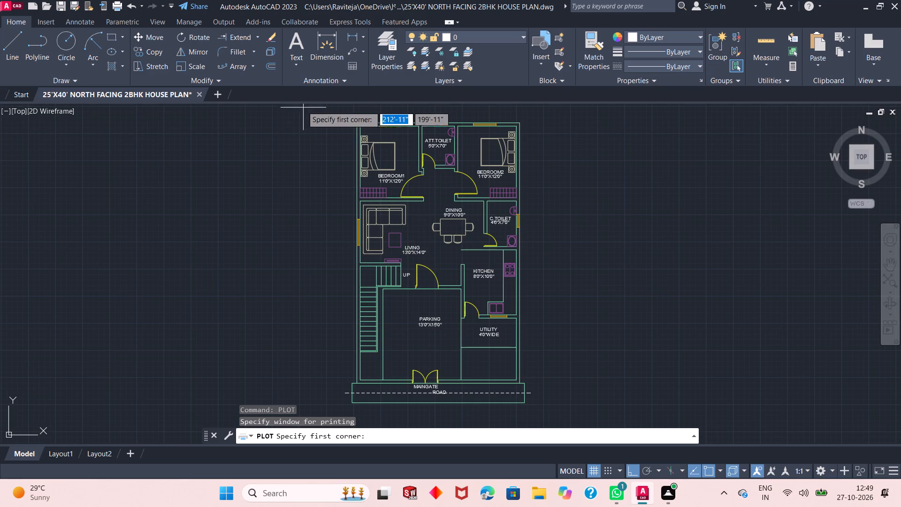
click(298, 107)
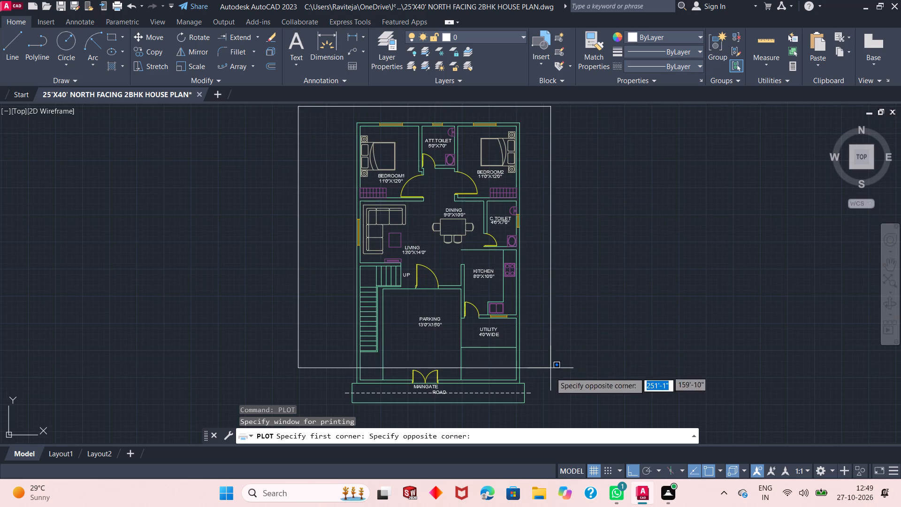
click(566, 418)
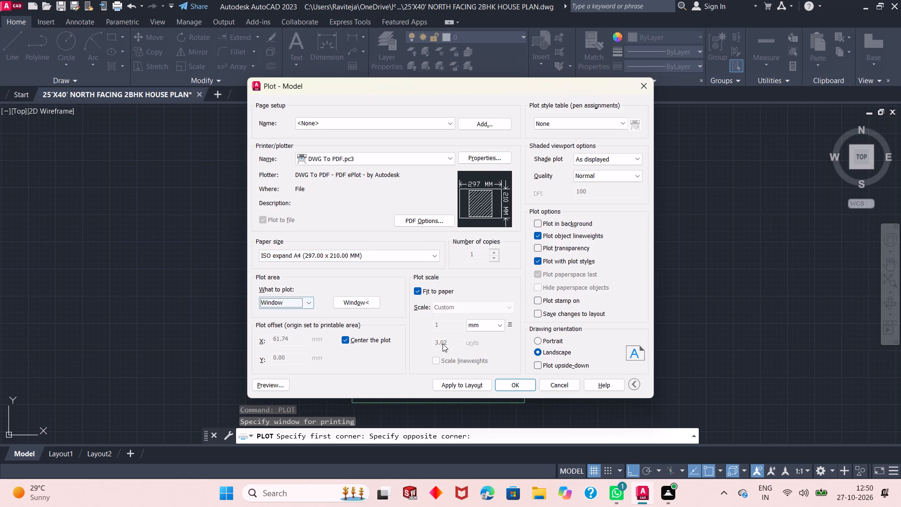
Plot the plan to 25'X40' NORTH FACING 2BHK HOUSE PLAN-Model.pdf in the Dp AutoCAD folder and close the opened PDF.
click(508, 387)
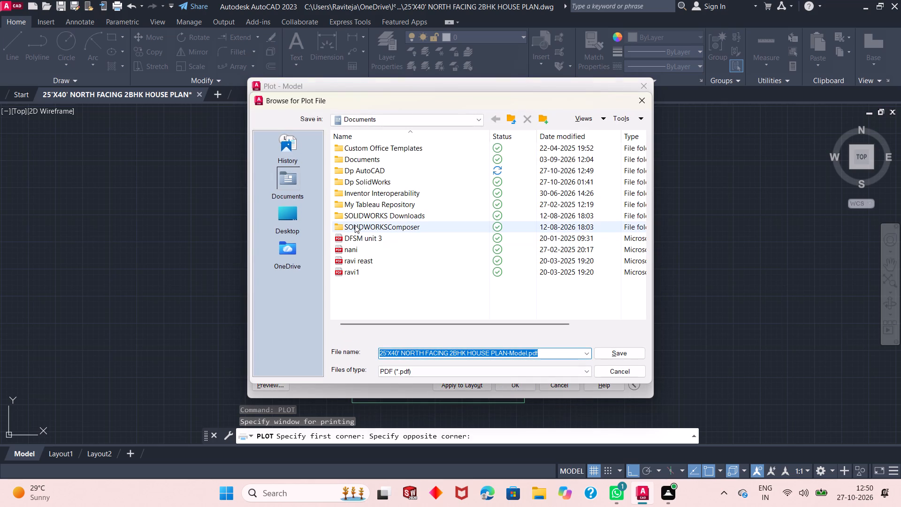
double_click(366, 176)
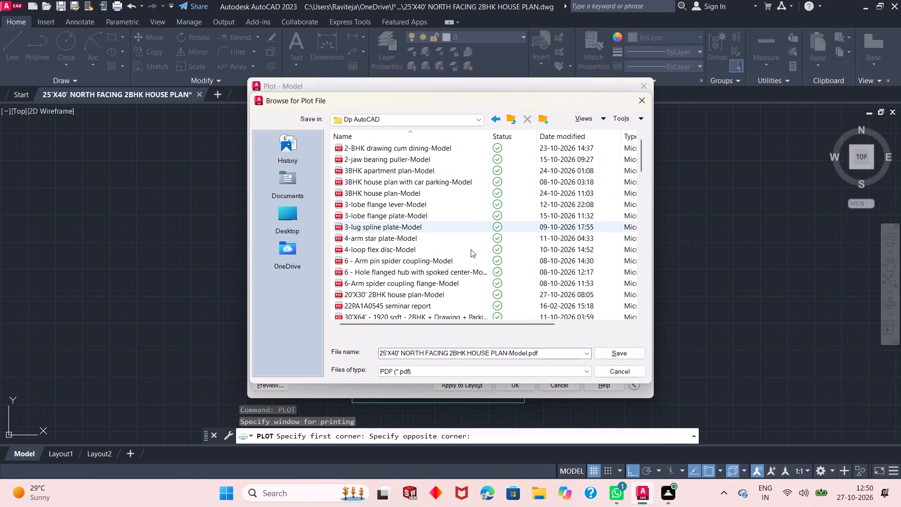
click(604, 354)
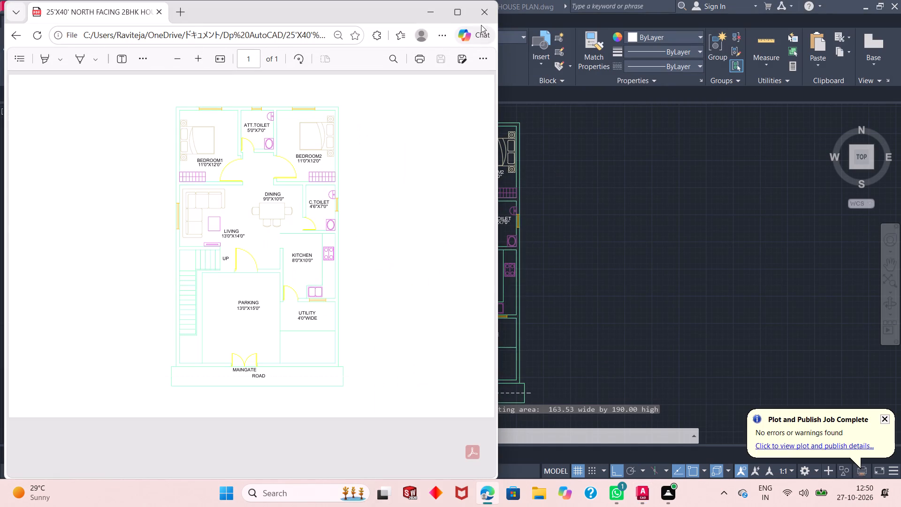
click(480, 16)
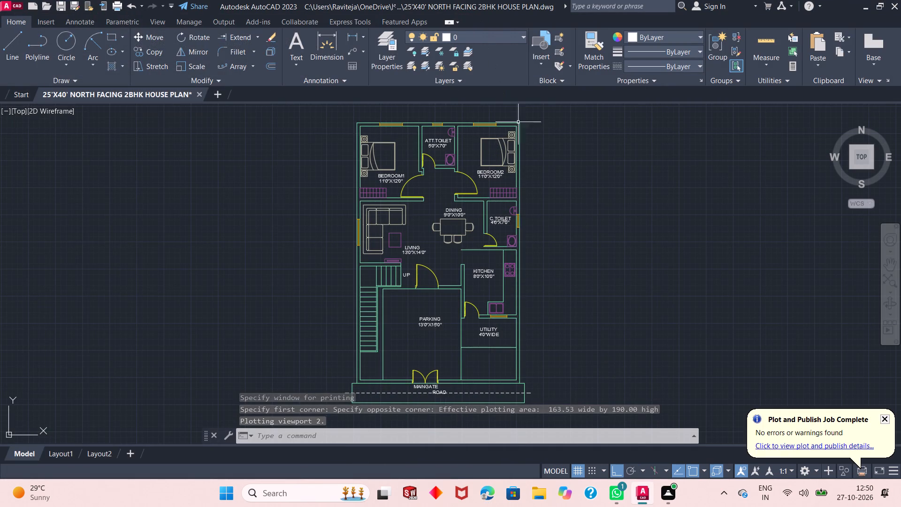